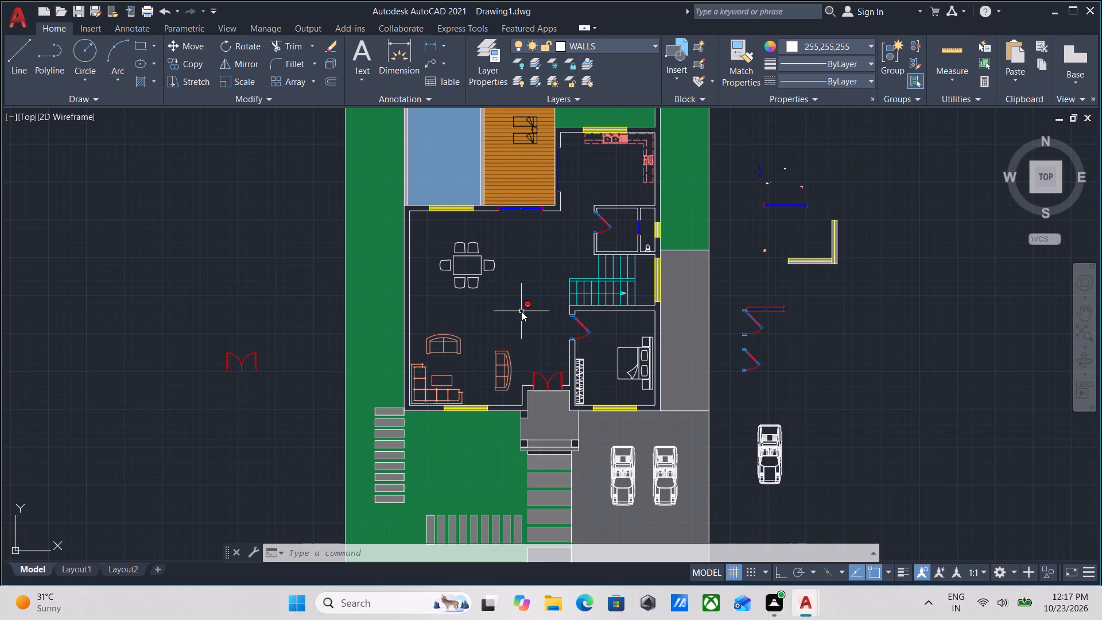
Hatch the main interior floor and bedroom with a Solid pattern, ByLayer colour and 61 transparency.
key(Return)
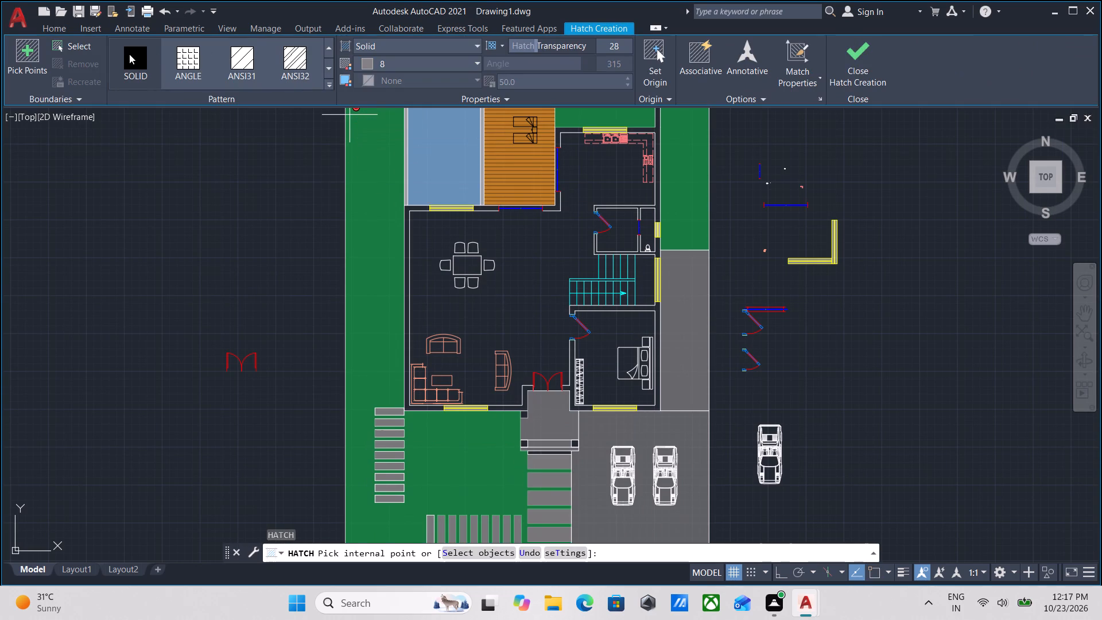
click(125, 54)
click(375, 63)
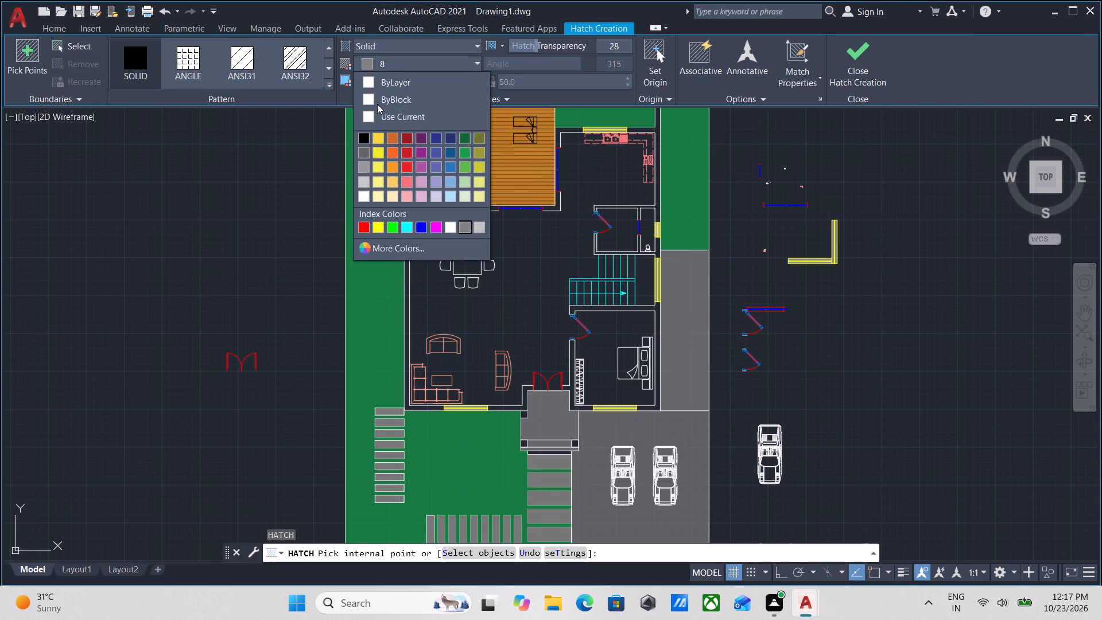
click(370, 80)
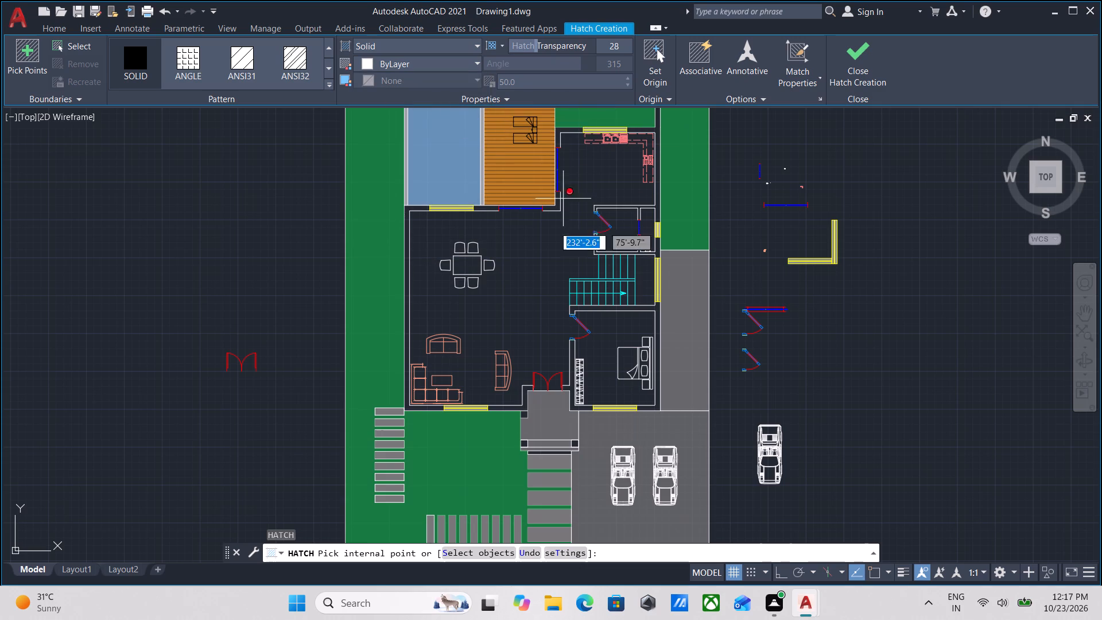
scroll(537, 263, up, 1)
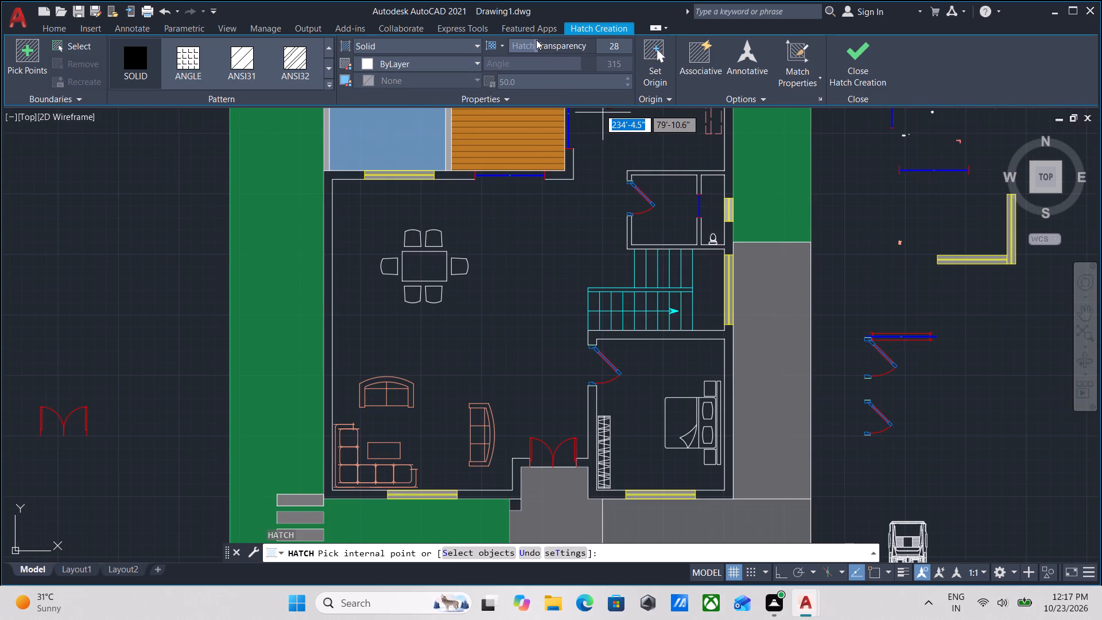
click(536, 40)
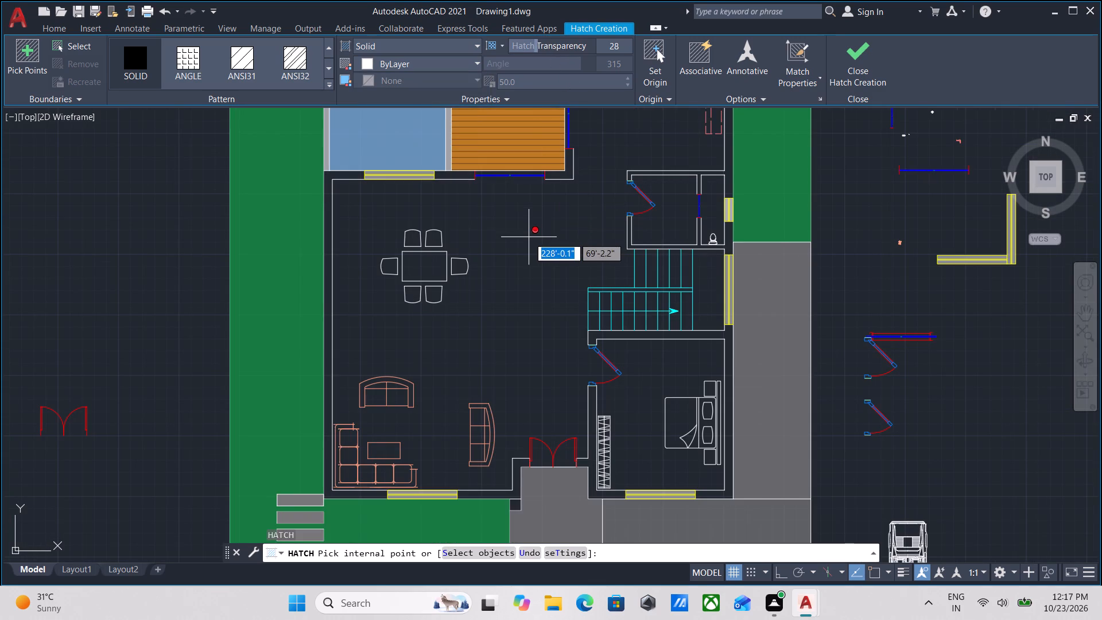
click(546, 232)
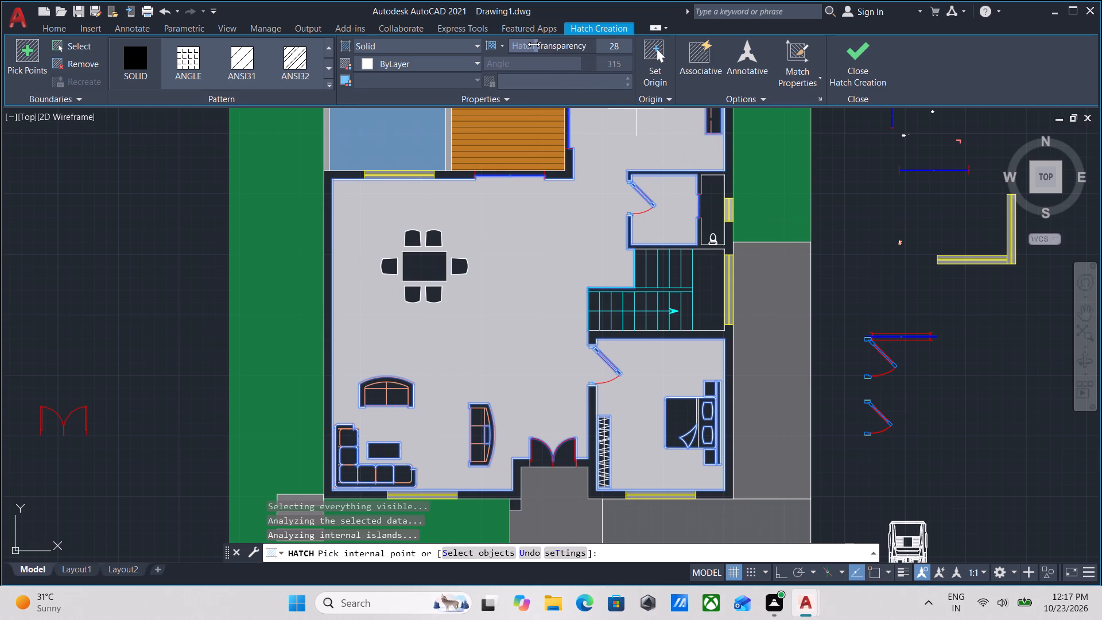
drag(534, 44, 576, 44)
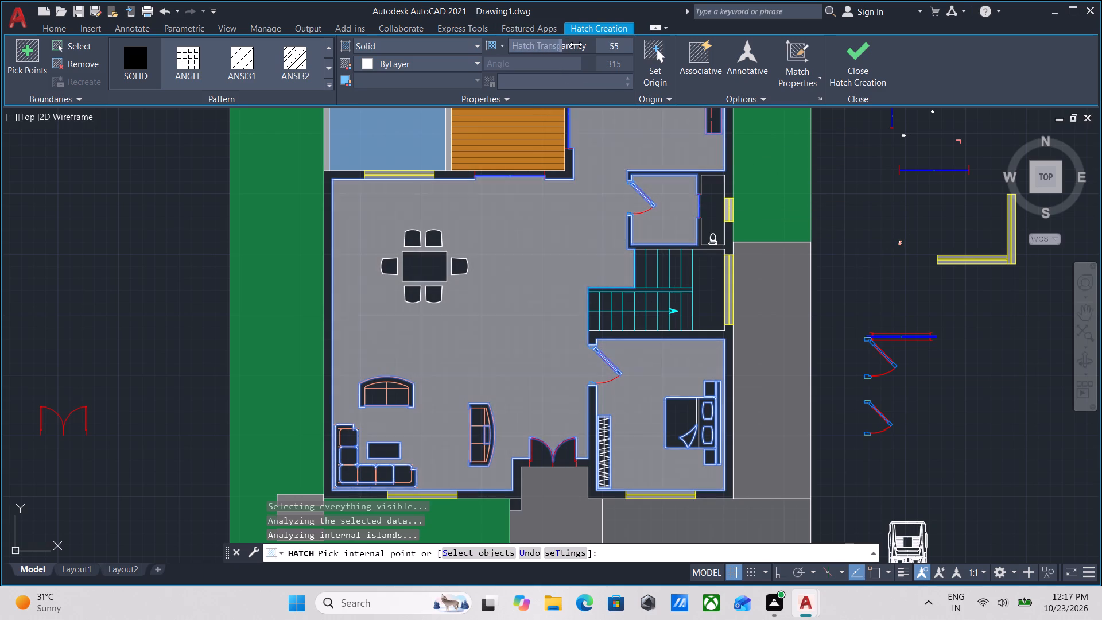
drag(576, 44, 589, 45)
Add the five treads of the upper stair flight to the floor hatch.
scroll(682, 277, up, 3)
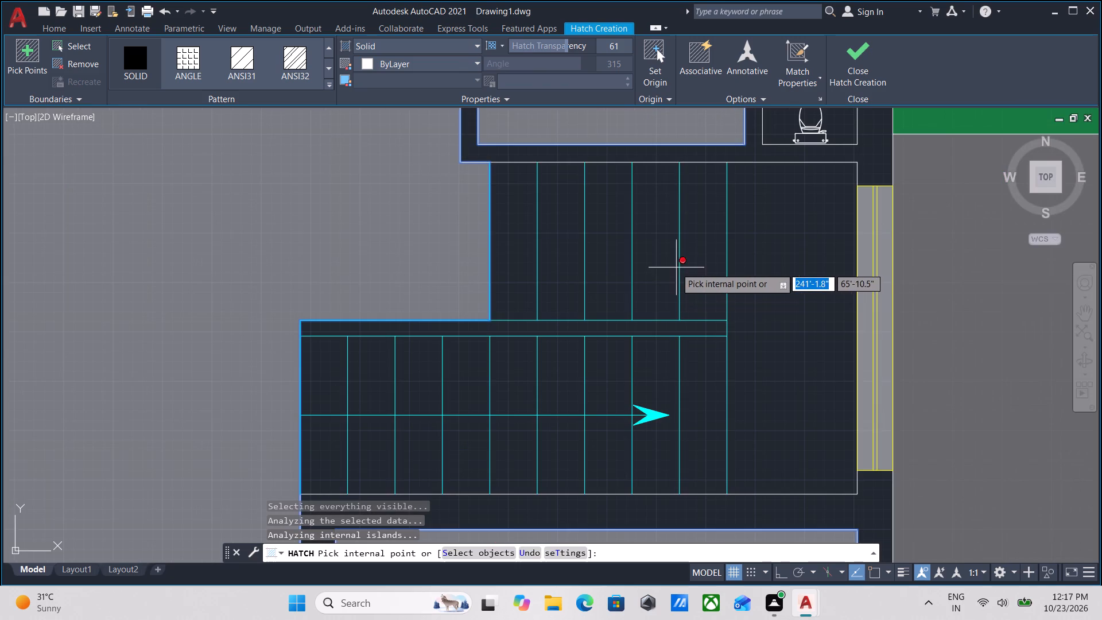
click(705, 261)
click(658, 259)
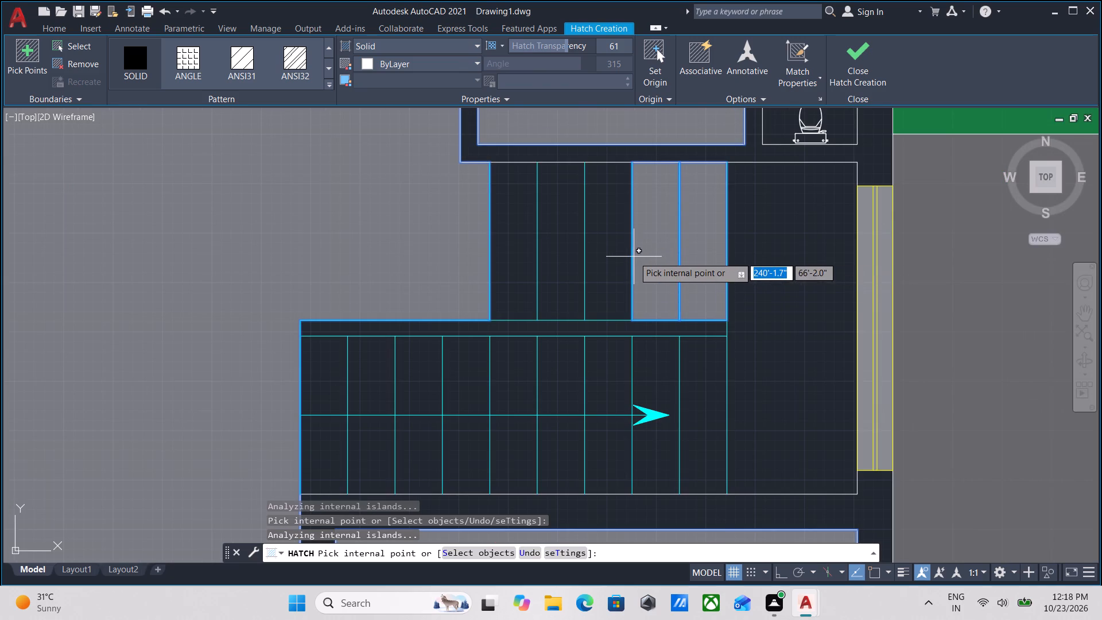
click(621, 255)
click(551, 258)
click(516, 259)
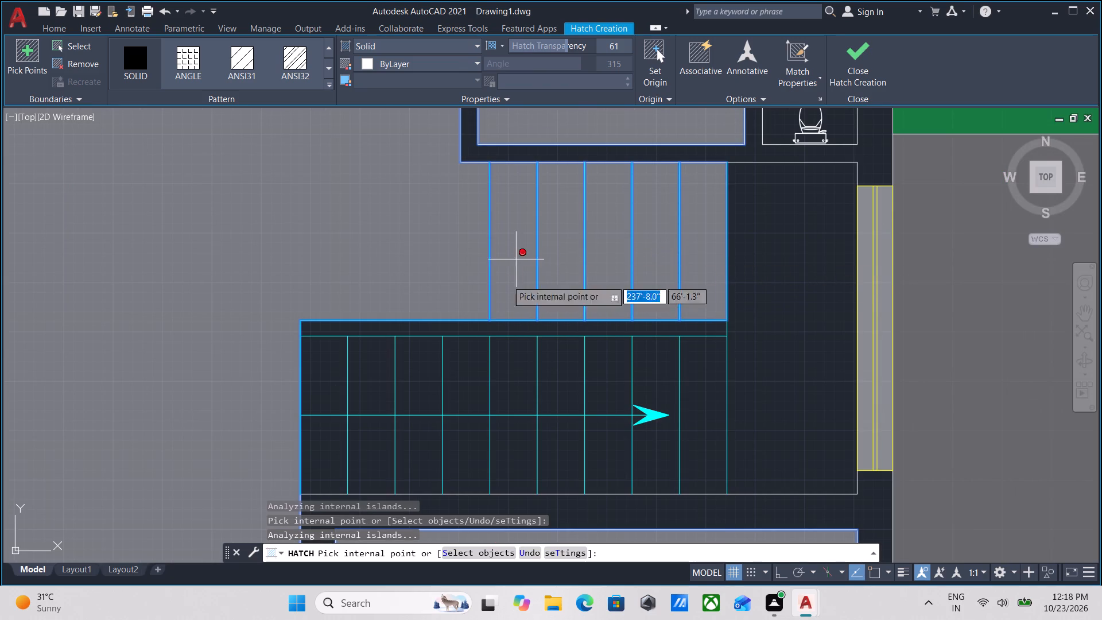
Add all treads of the lower stair flight to the floor hatch, on both sides of the direction arrow.
click(331, 389)
click(368, 388)
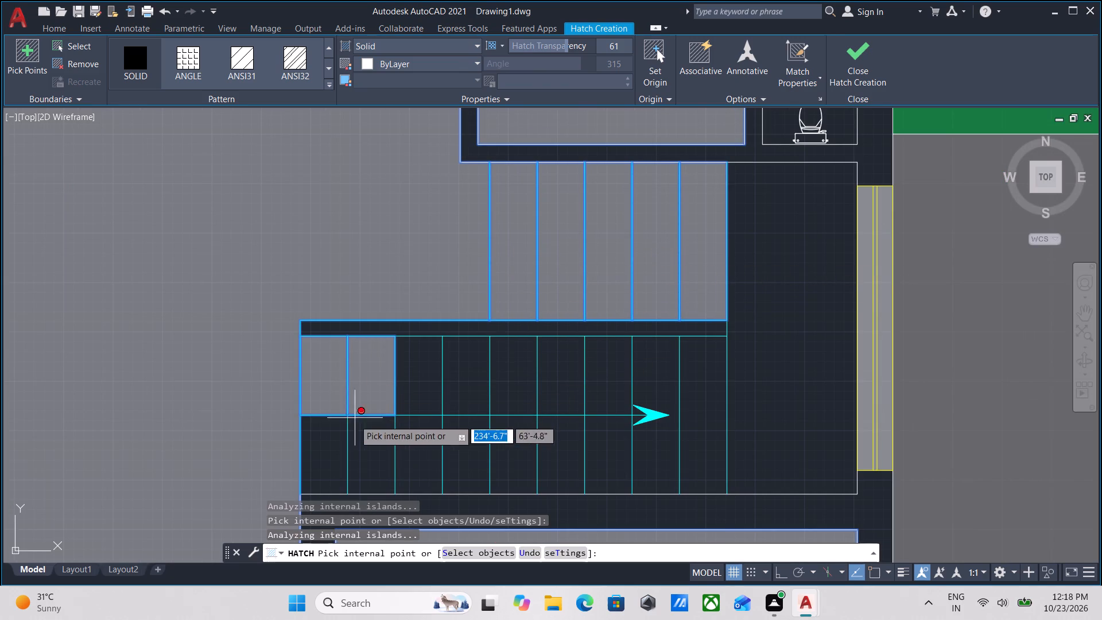
click(331, 451)
click(369, 449)
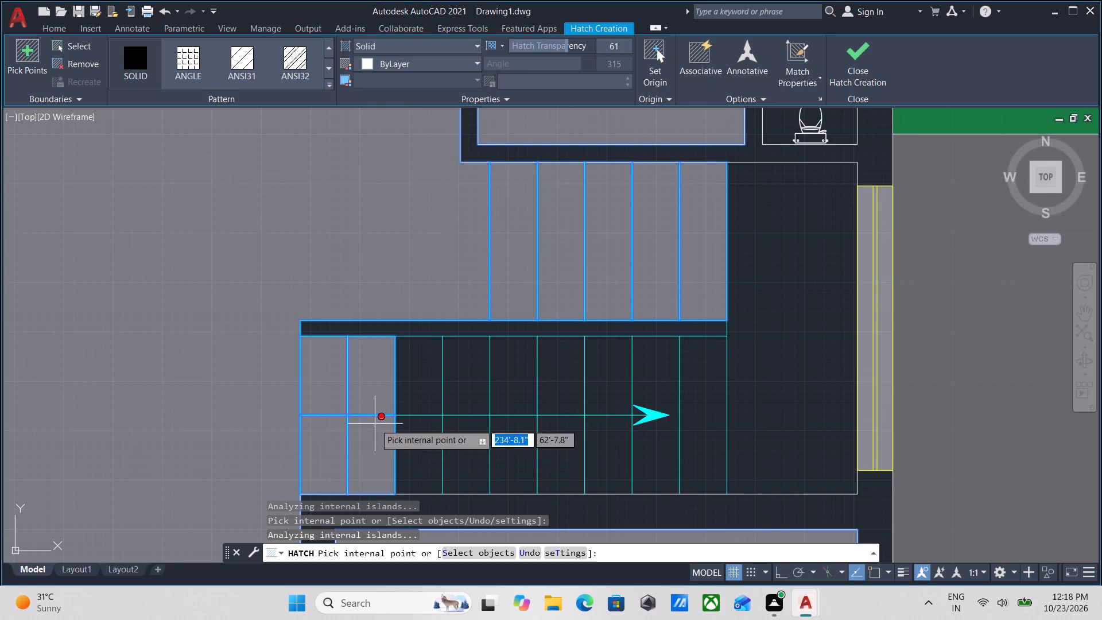
scroll(383, 419, down, 1)
click(410, 440)
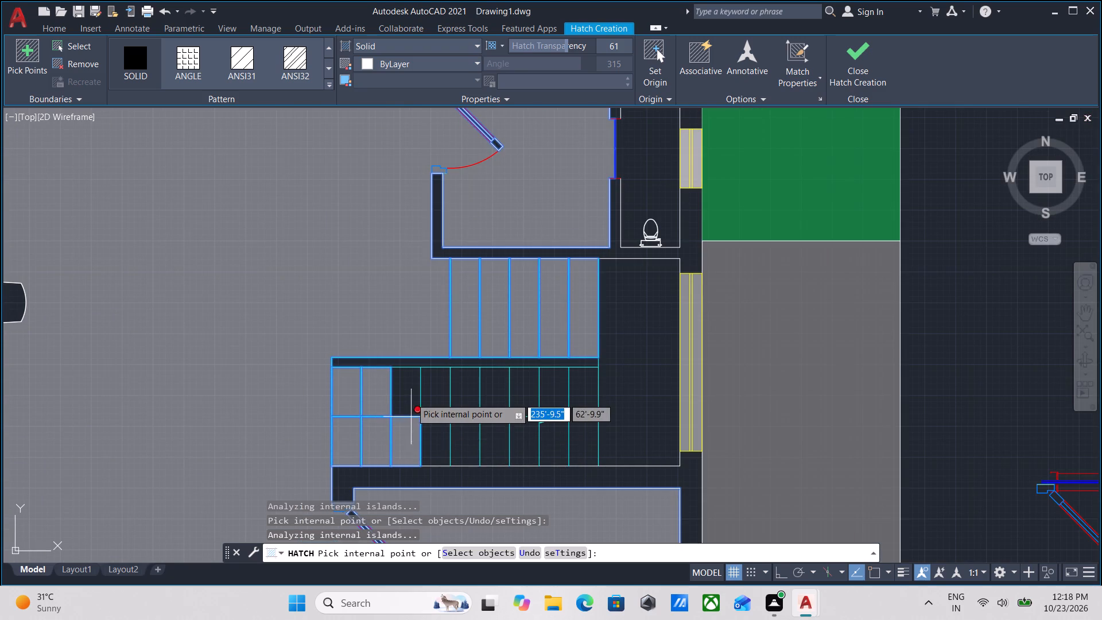
click(411, 394)
click(437, 444)
click(433, 402)
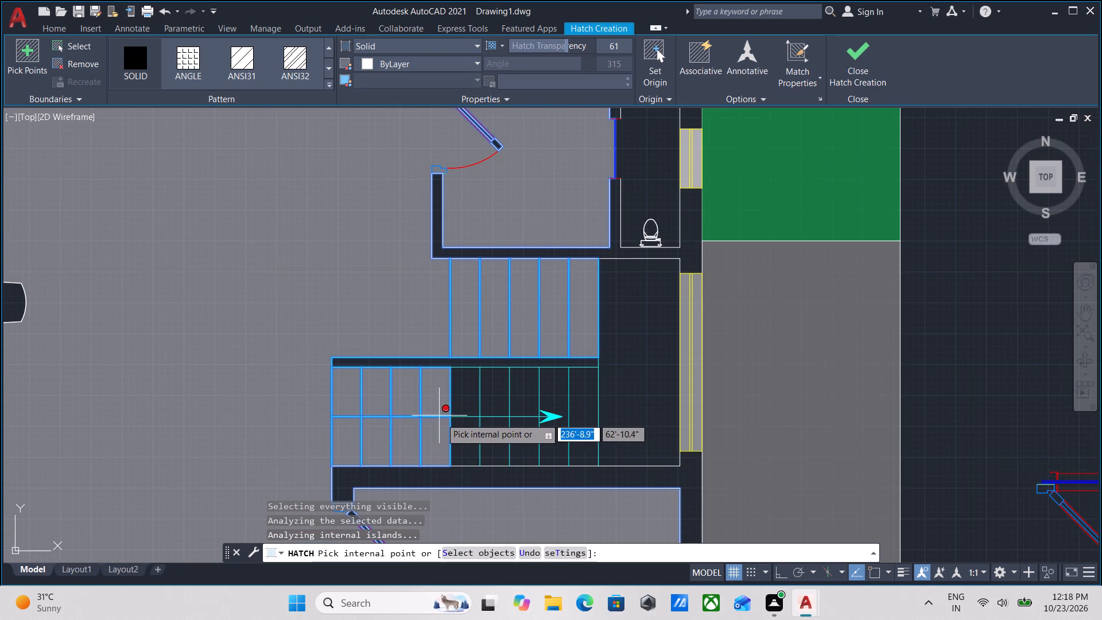
click(469, 442)
click(461, 401)
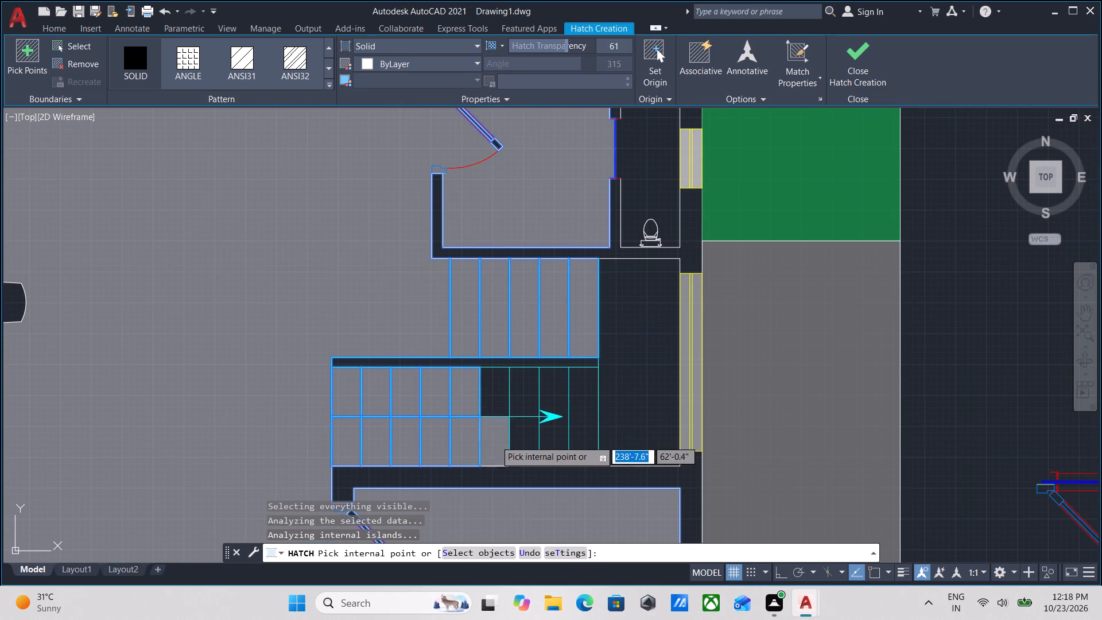
click(495, 440)
click(495, 401)
click(519, 440)
click(525, 400)
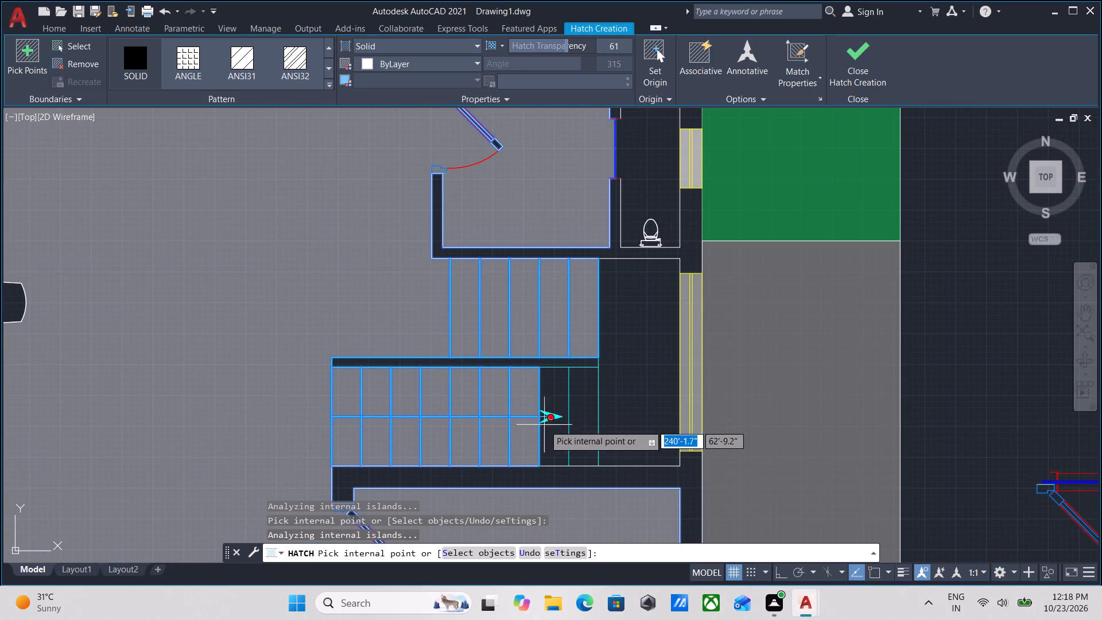
click(553, 440)
click(583, 409)
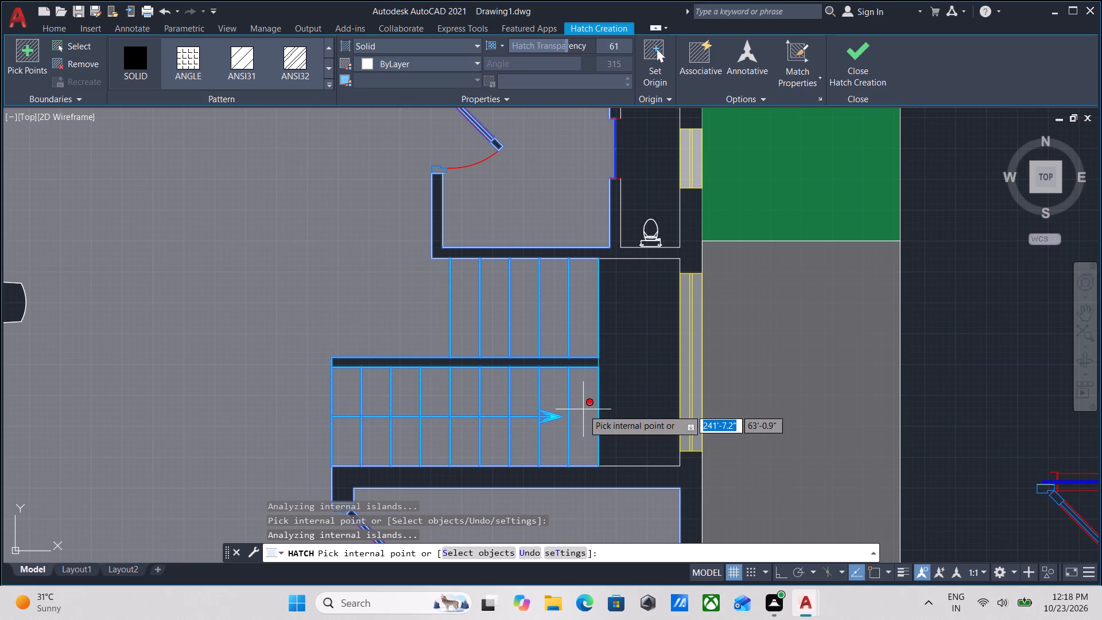
Add the stair landing and the narrow toilet compartment beside the bathroom to the floor hatch.
click(640, 374)
middle_drag(640, 374, 603, 457)
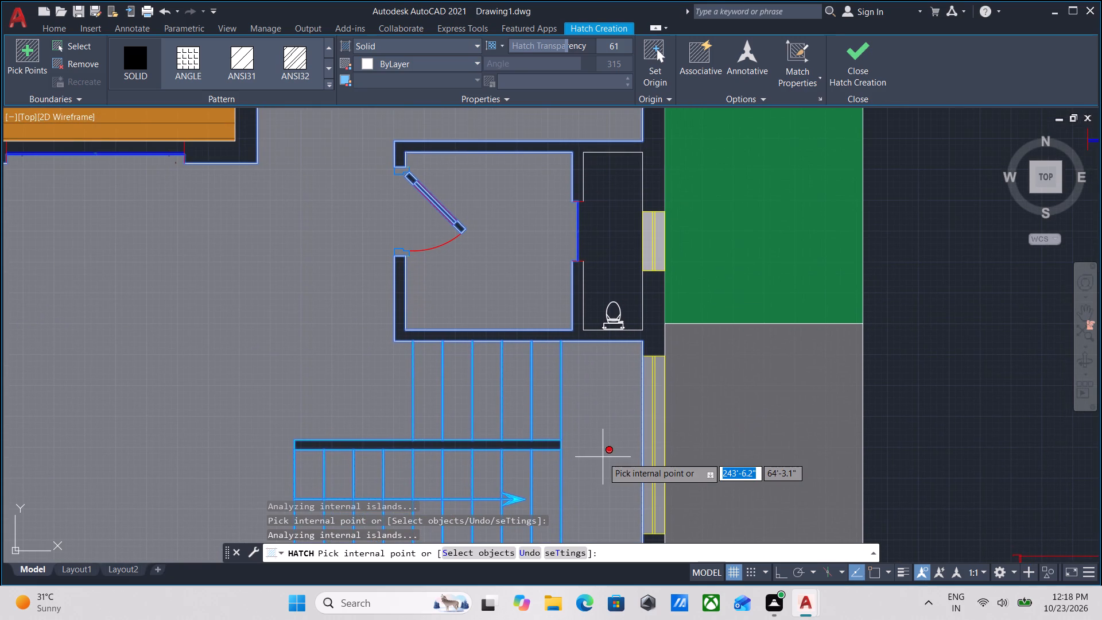
click(607, 243)
Check the floor hatch coverage from the bathroom to the front yard and back up to the kitchen, and finish the hatch.
middle_drag(607, 243, 610, 321)
scroll(610, 321, down, 2)
middle_drag(610, 321, 611, 288)
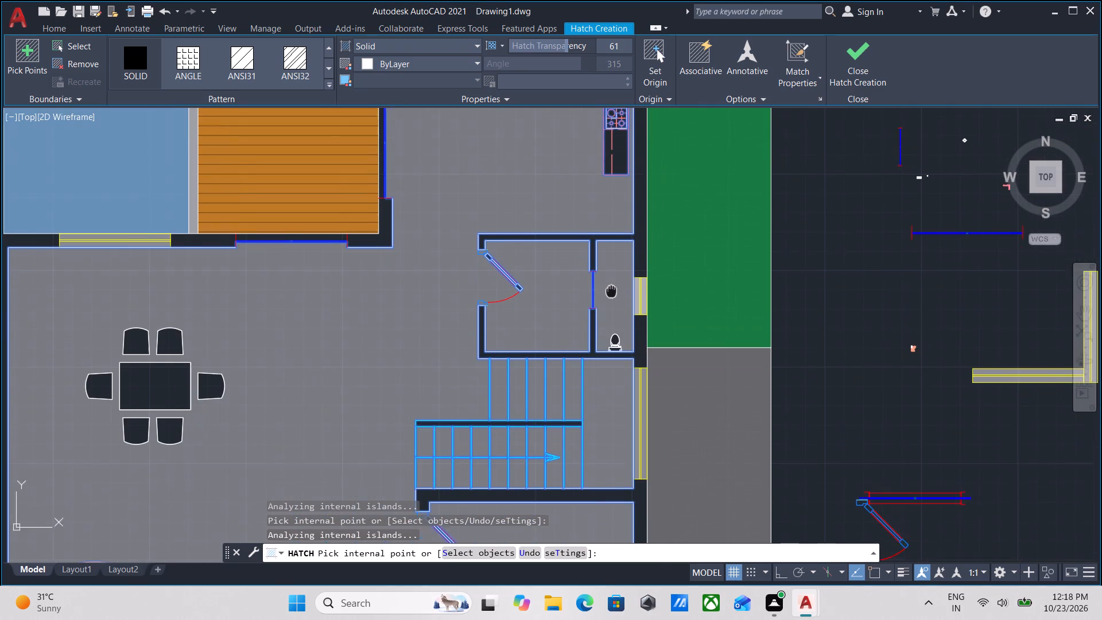
middle_drag(611, 288, 611, 286)
scroll(611, 286, down, 2)
middle_drag(602, 300, 593, 206)
middle_drag(592, 373, 626, 247)
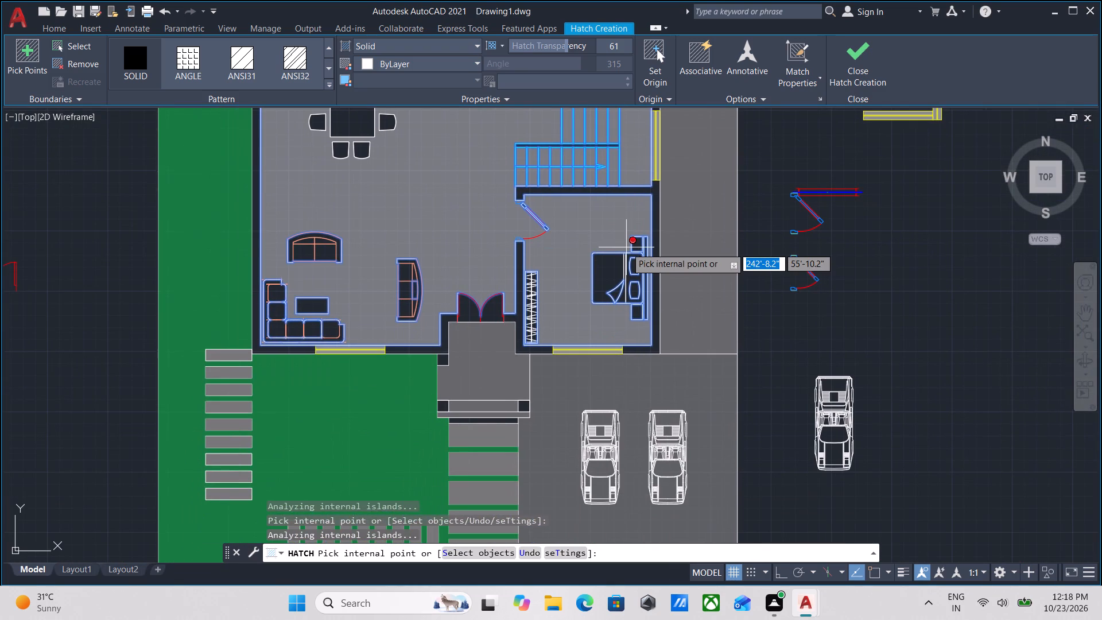
middle_drag(319, 369, 490, 257)
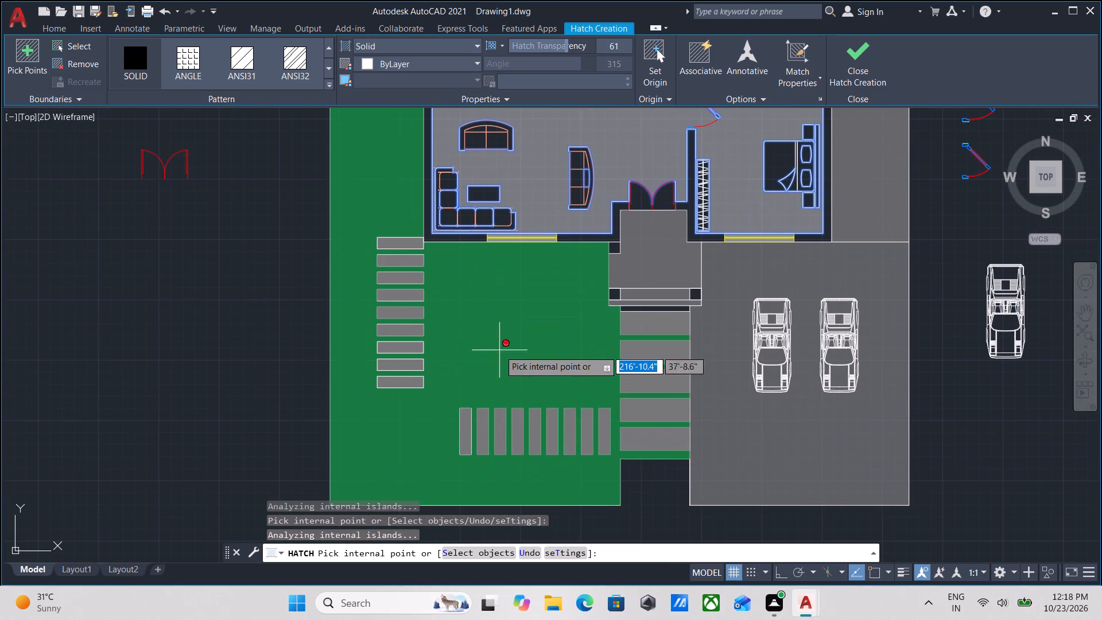
middle_drag(499, 350, 406, 475)
middle_drag(661, 427, 580, 429)
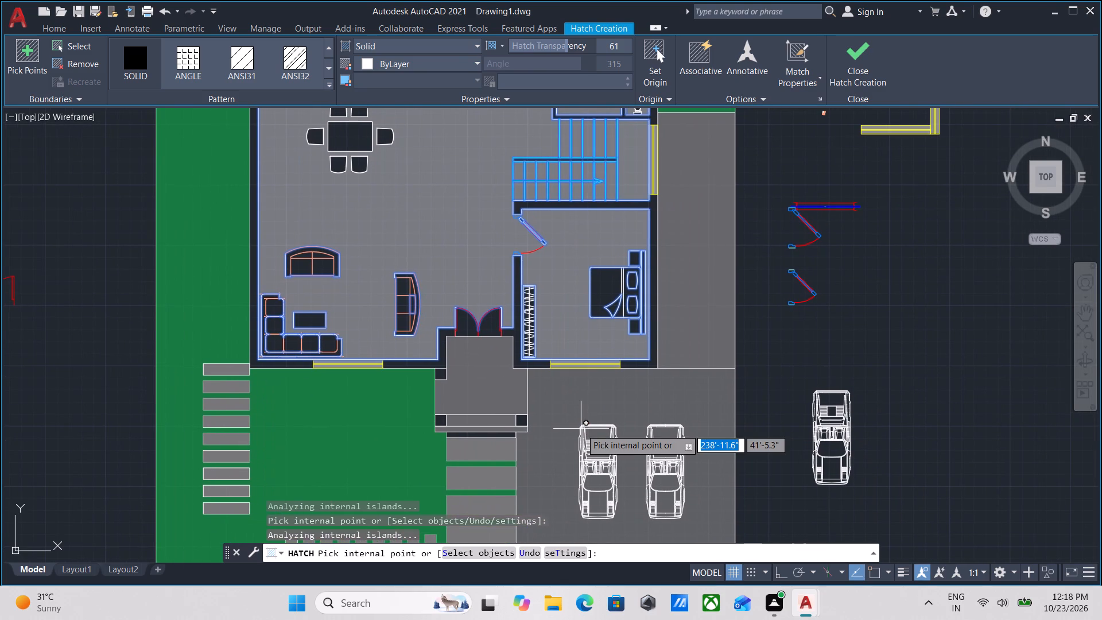
middle_drag(581, 429, 527, 572)
middle_drag(546, 420, 520, 498)
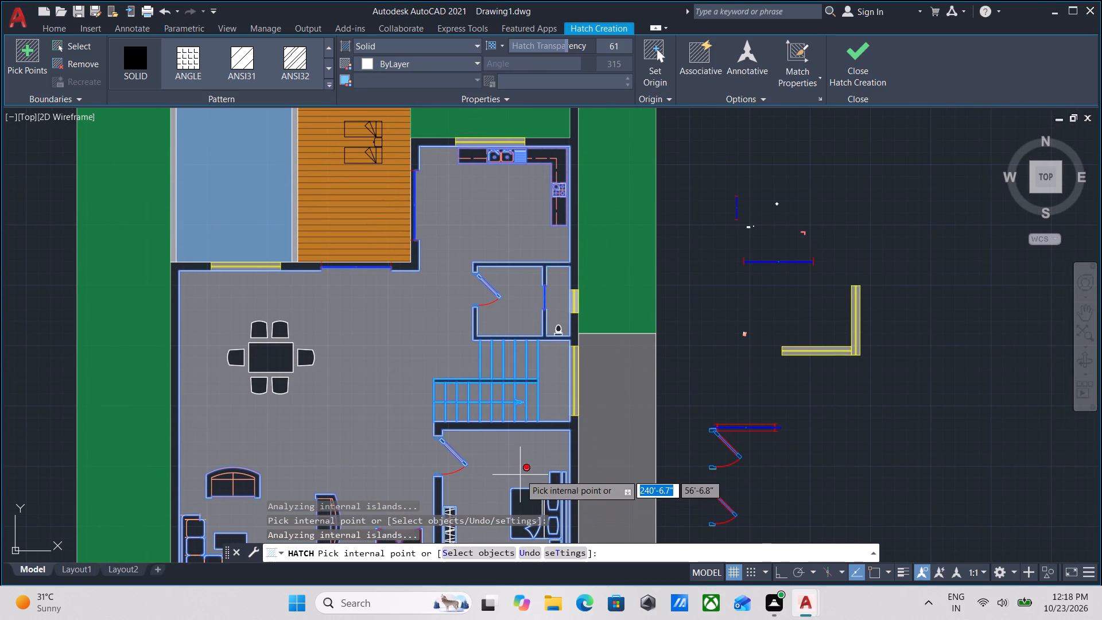
middle_drag(540, 275, 510, 401)
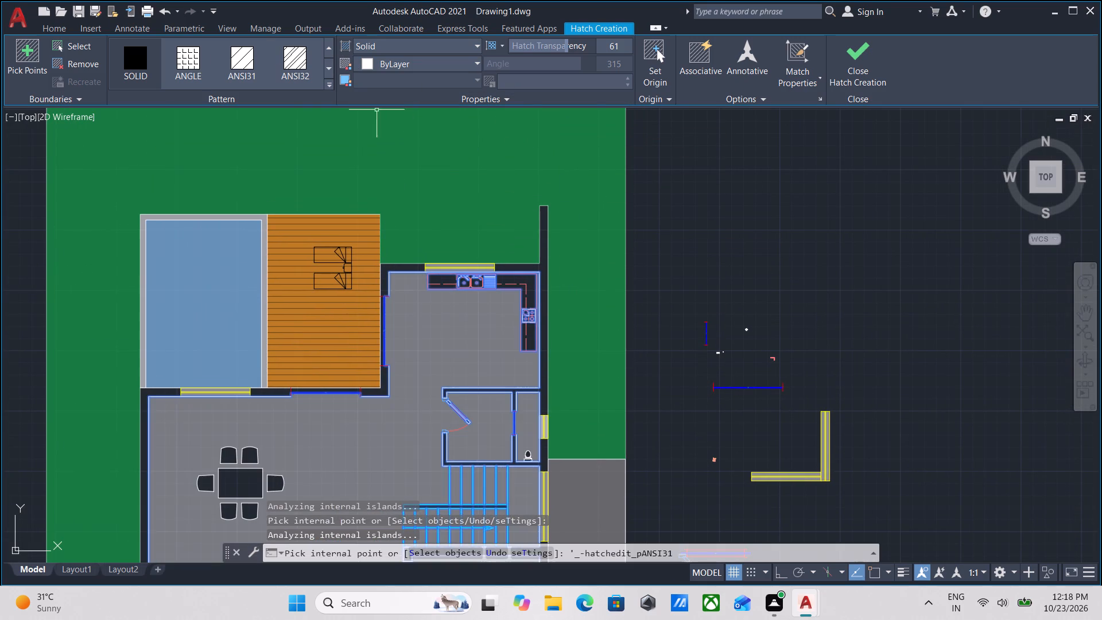
click(873, 52)
Start a solid hatch in colour 0,0,0 and fill the kitchen's outer wall segments on both sides of its window.
scroll(517, 290, up, 3)
middle_drag(513, 260, 515, 297)
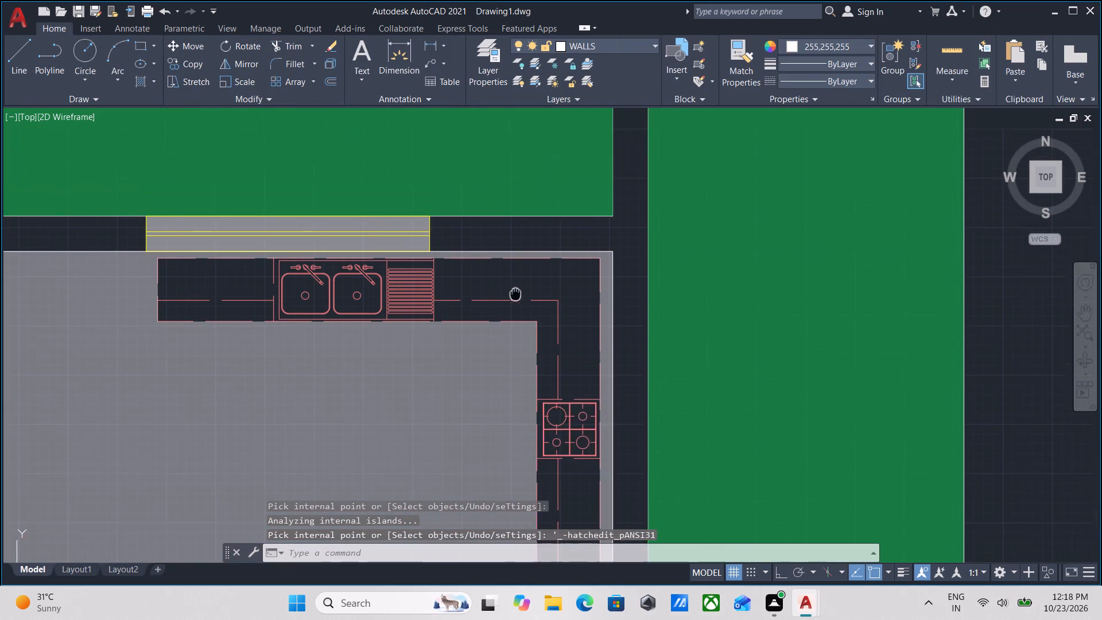
middle_drag(515, 297, 518, 304)
key(h)
key(Return)
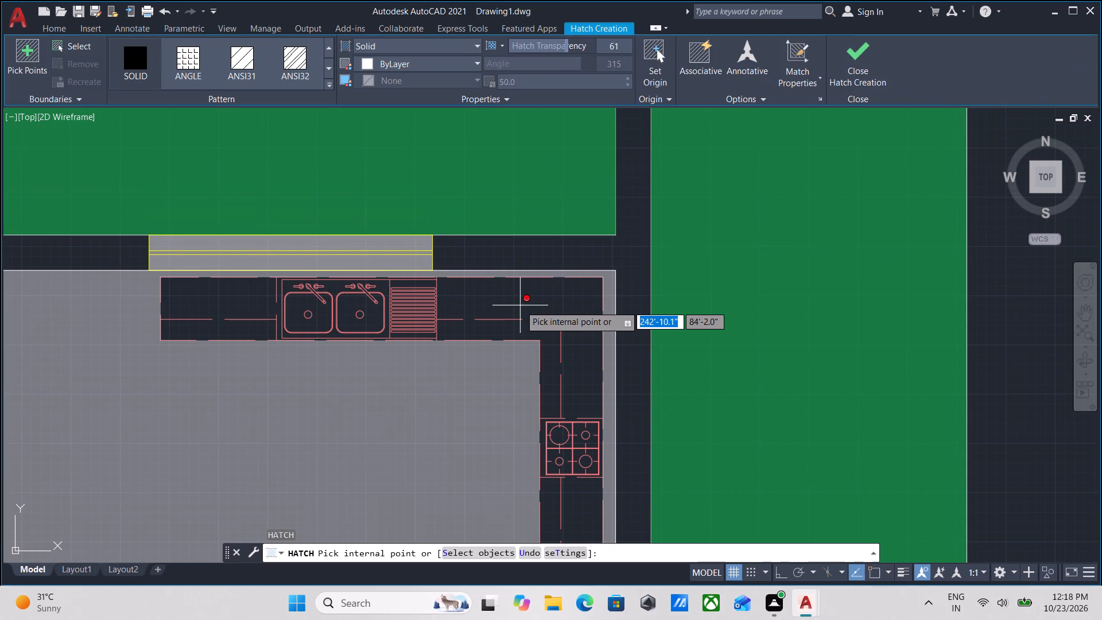
scroll(480, 315, down, 2)
middle_drag(484, 315, 493, 336)
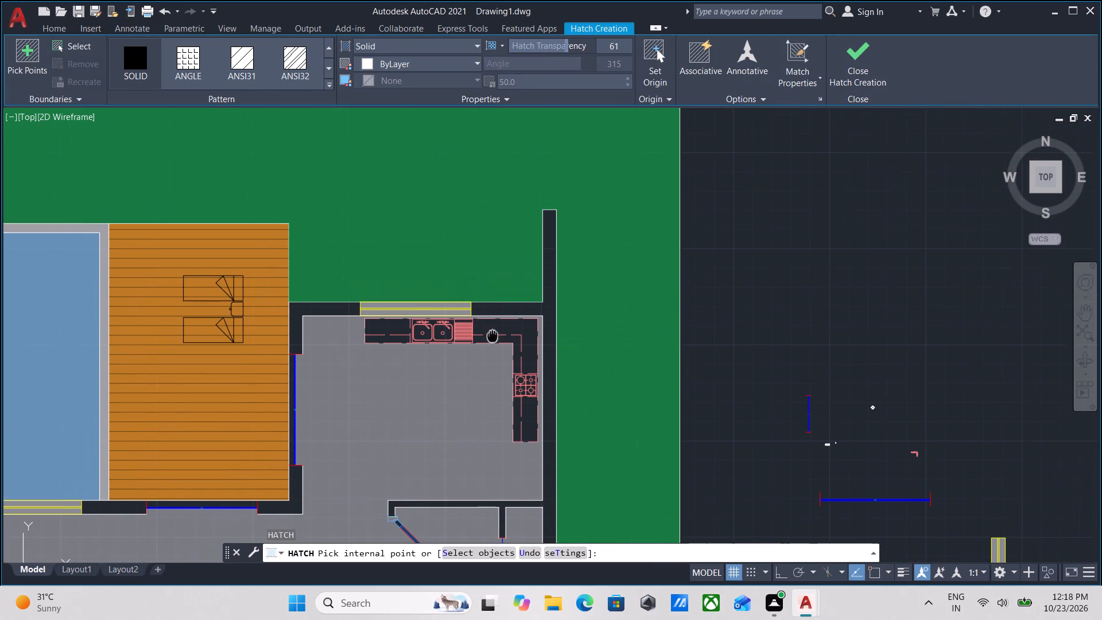
middle_drag(493, 336, 494, 340)
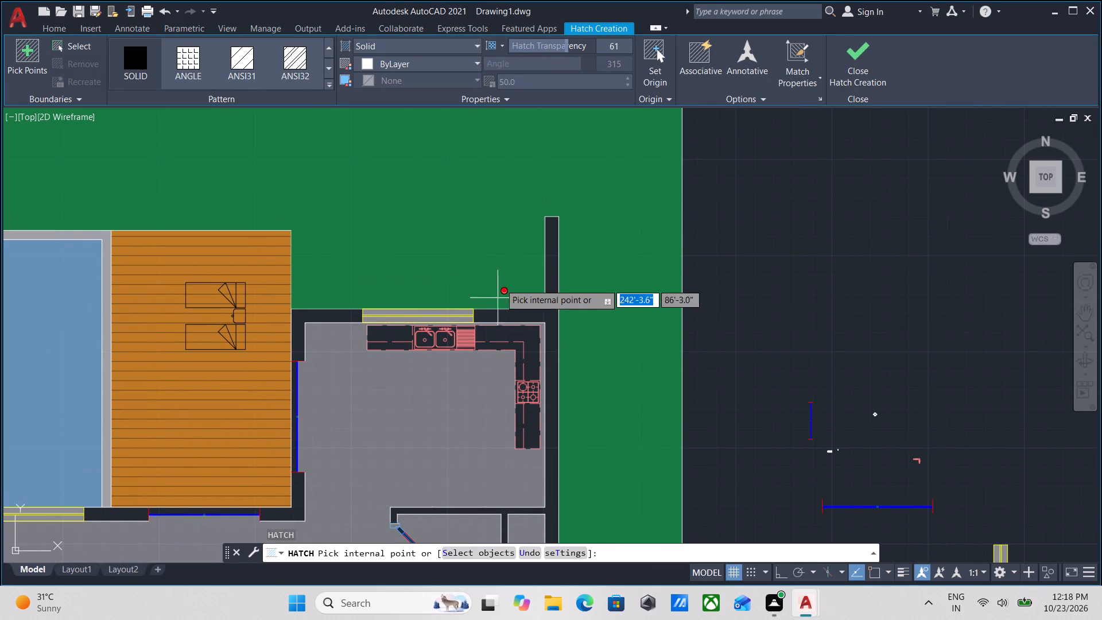
click(370, 65)
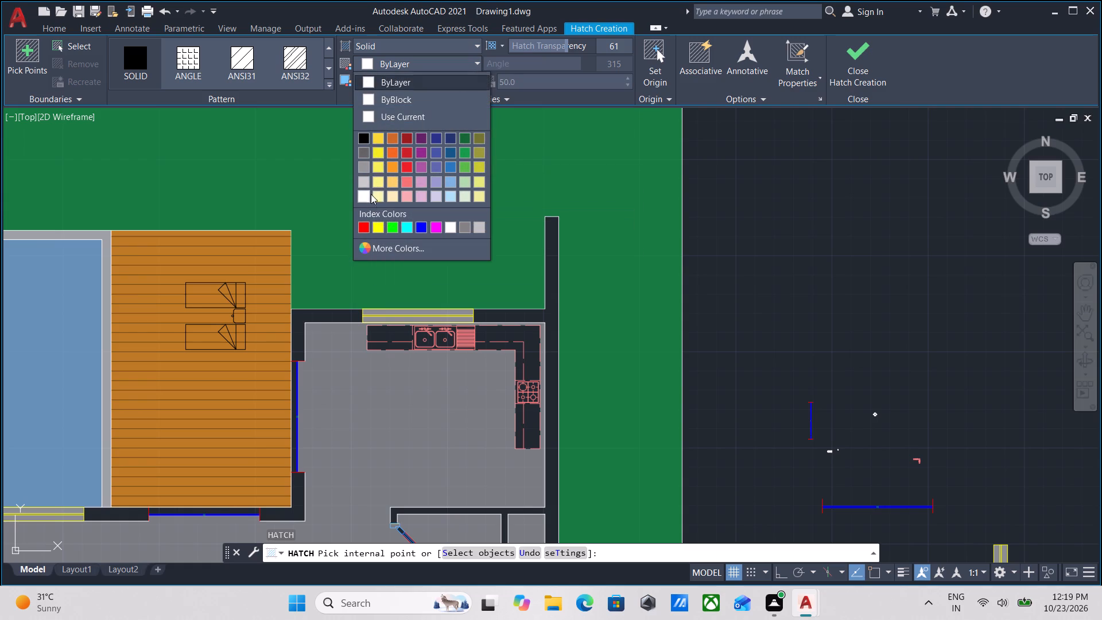
click(366, 136)
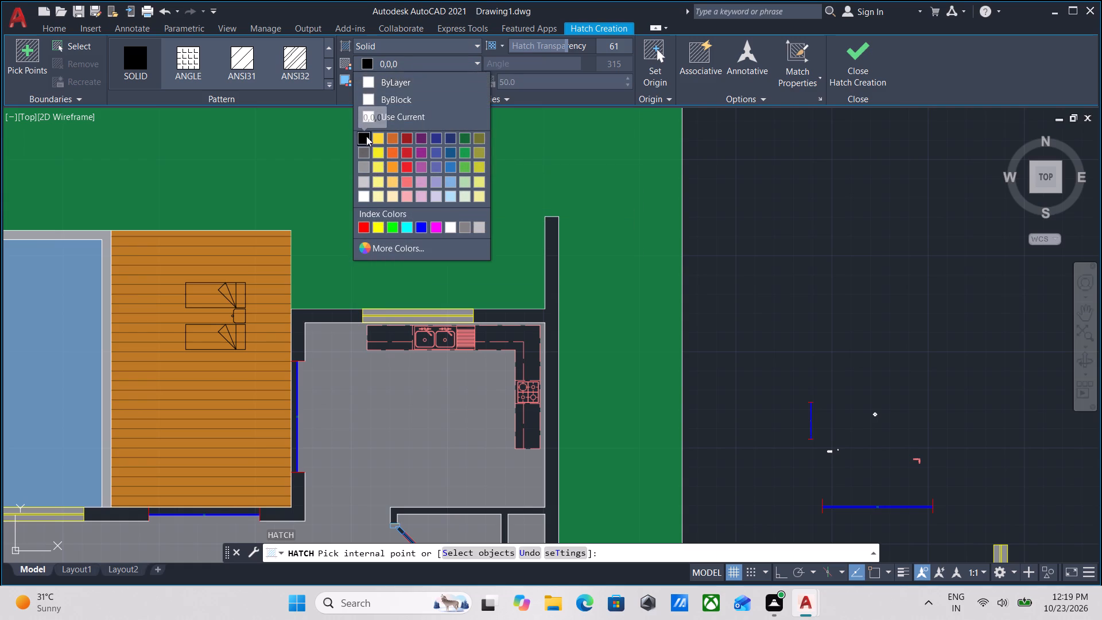
scroll(298, 323, up, 2)
click(313, 301)
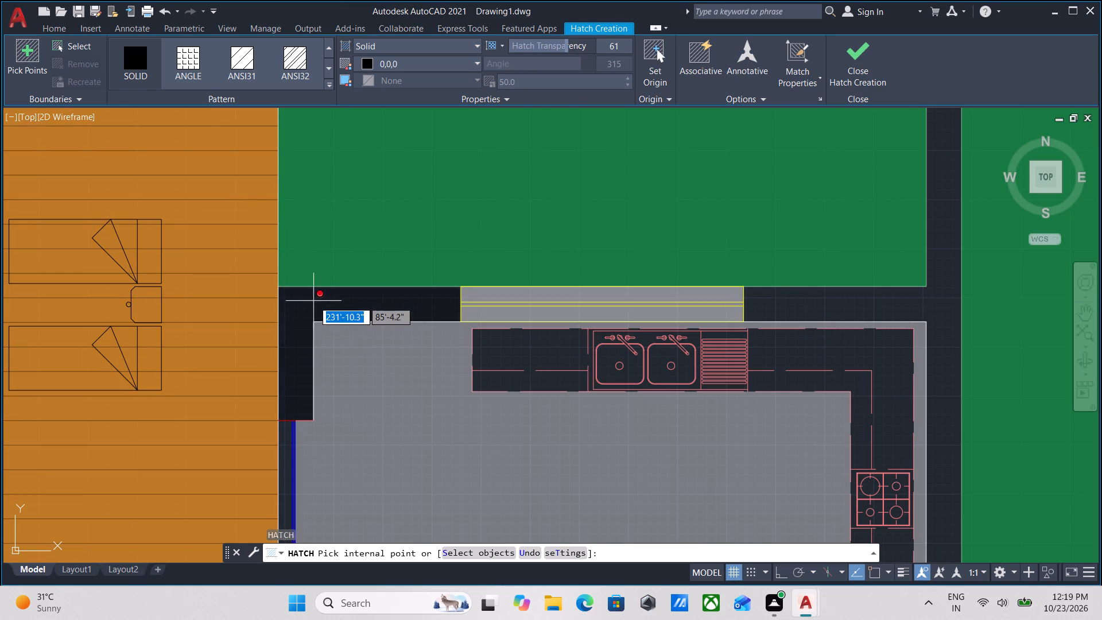
click(855, 301)
scroll(855, 301, down, 1)
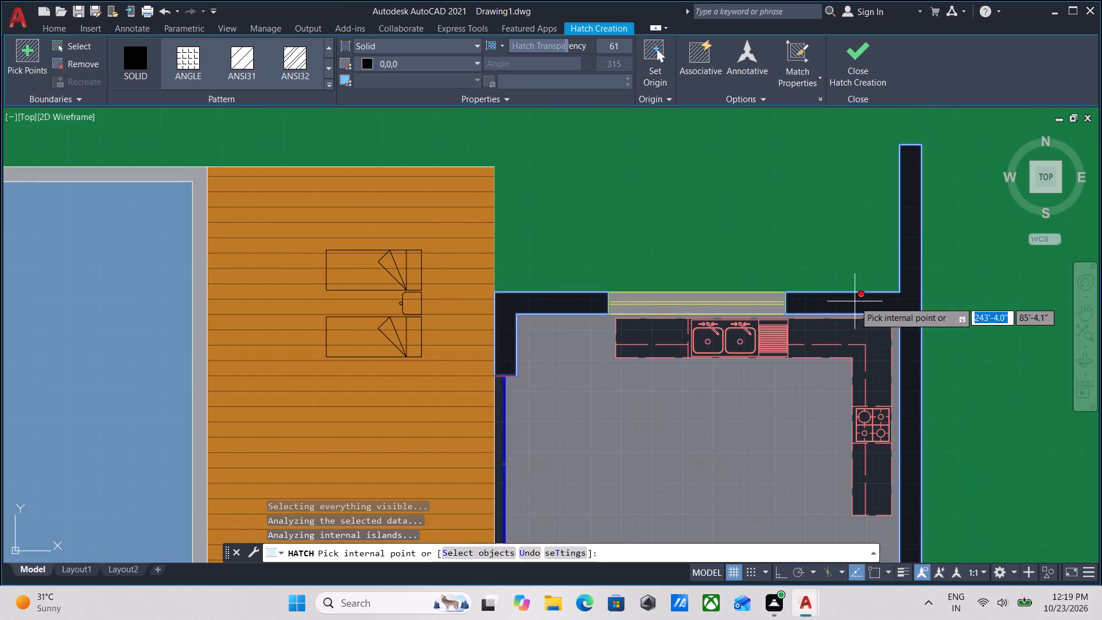
Add the bathroom and toilet walls, including the outer wall piece between the toilet and stair windows, to the black solid hatch.
middle_drag(855, 301, 700, 219)
scroll(727, 232, down, 2)
middle_drag(727, 232, 639, 127)
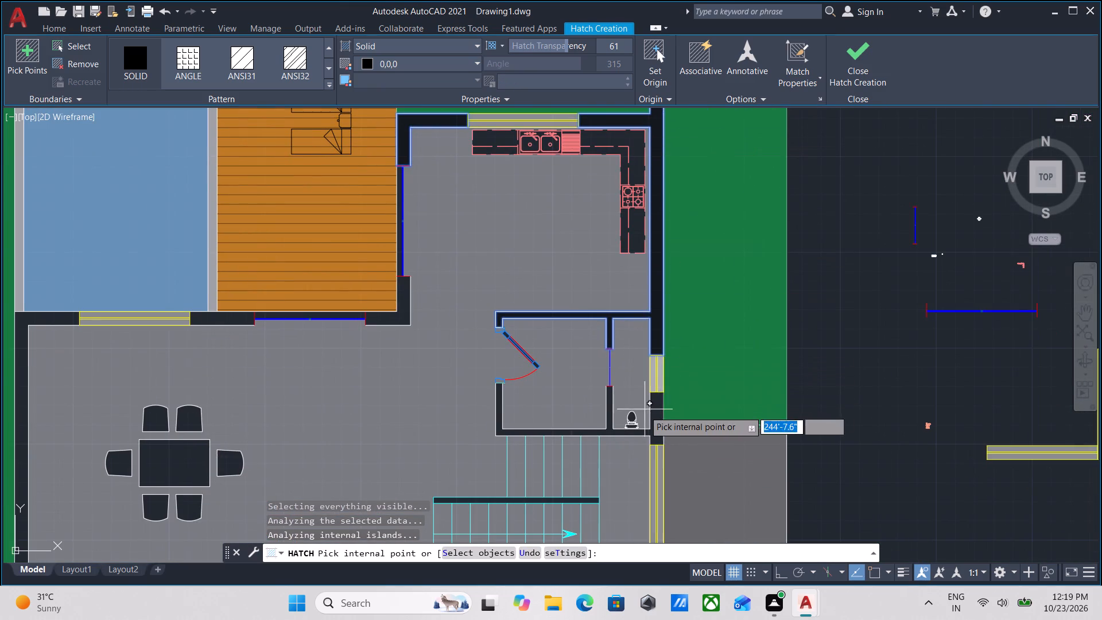
middle_drag(644, 410, 654, 333)
scroll(663, 351, up, 3)
click(665, 351)
scroll(665, 351, down, 2)
middle_drag(665, 351, 658, 404)
scroll(592, 230, up, 2)
scroll(585, 232, down, 4)
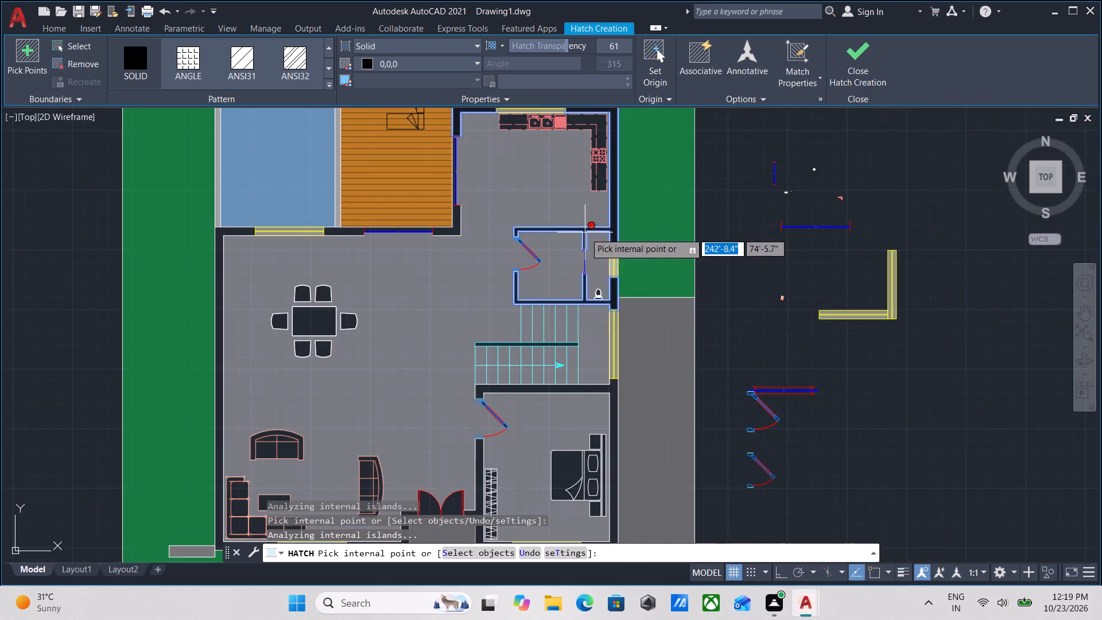
Add the wall between the stairs and bedroom, together with the bedroom's outer side wall, to the black hatch.
middle_drag(530, 304, 609, 252)
scroll(621, 355, up, 2)
scroll(612, 297, up, 1)
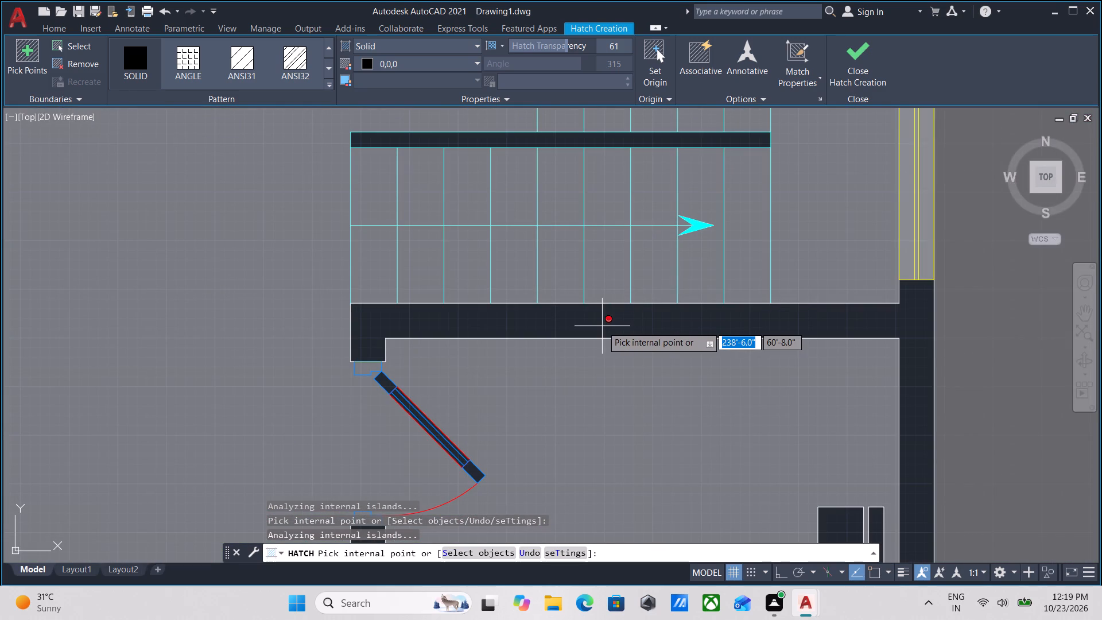
click(602, 323)
scroll(602, 323, down, 2)
middle_drag(602, 323, 540, 195)
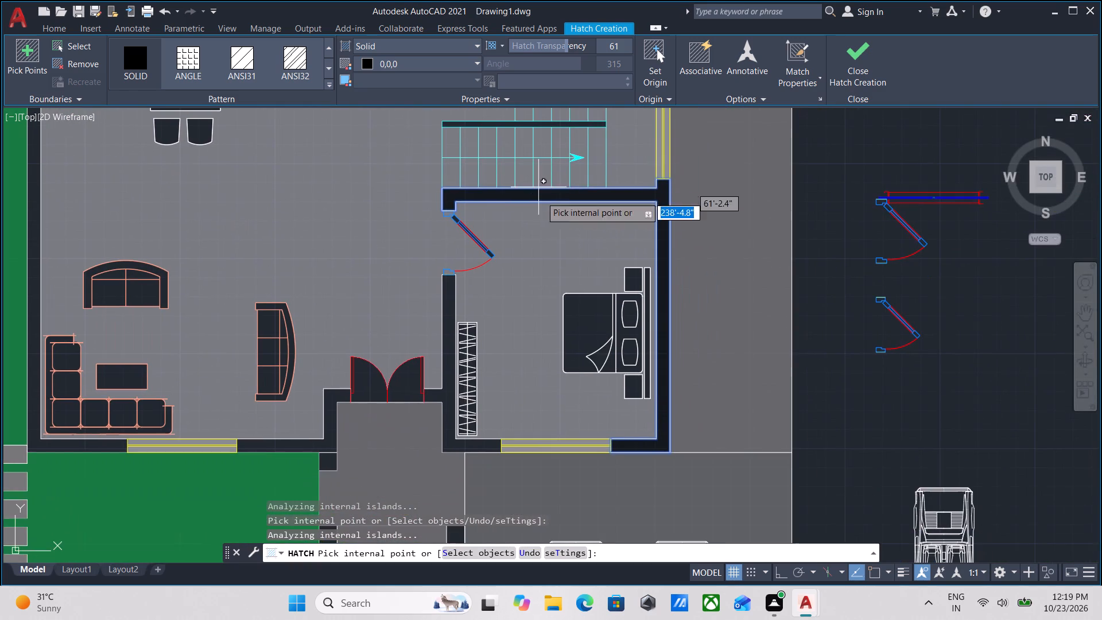
Add the bedroom wall running from its door past the wardrobe to the front window, including the entrance door jamb.
middle_drag(603, 389, 604, 309)
scroll(470, 353, up, 2)
click(429, 369)
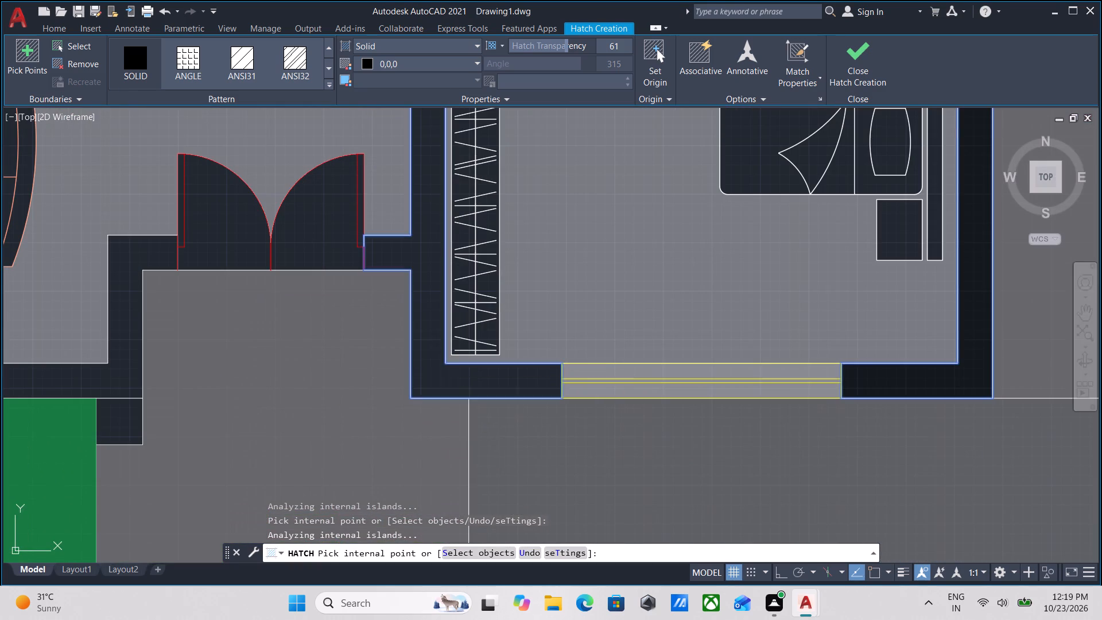
scroll(429, 369, down, 1)
middle_drag(429, 369, 467, 415)
scroll(449, 339, up, 1)
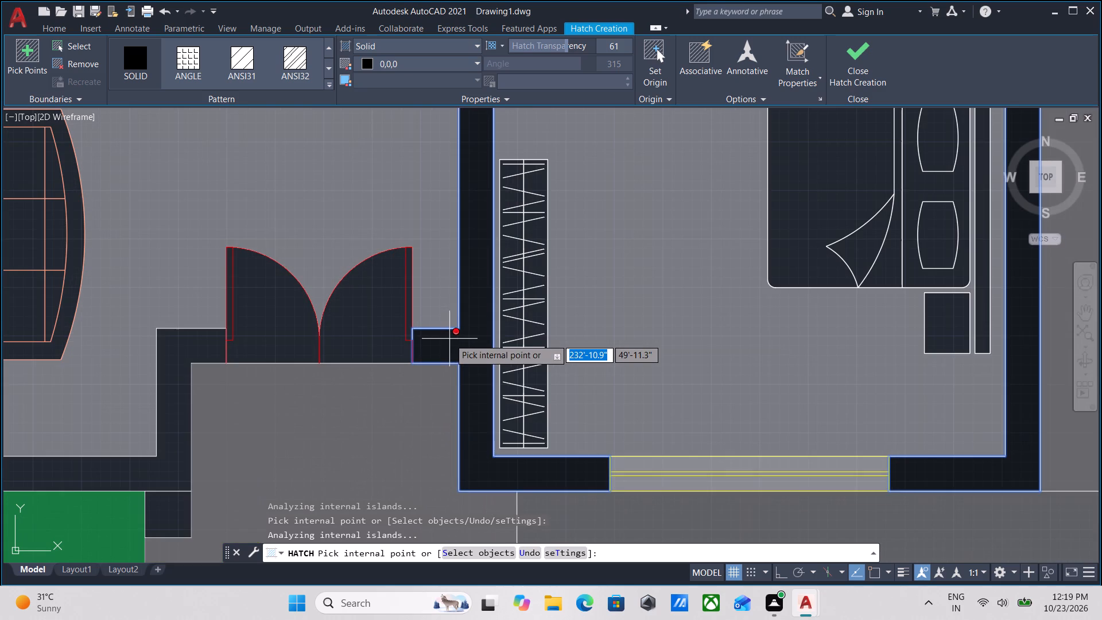
click(449, 339)
scroll(449, 339, down, 1)
middle_drag(449, 339, 498, 337)
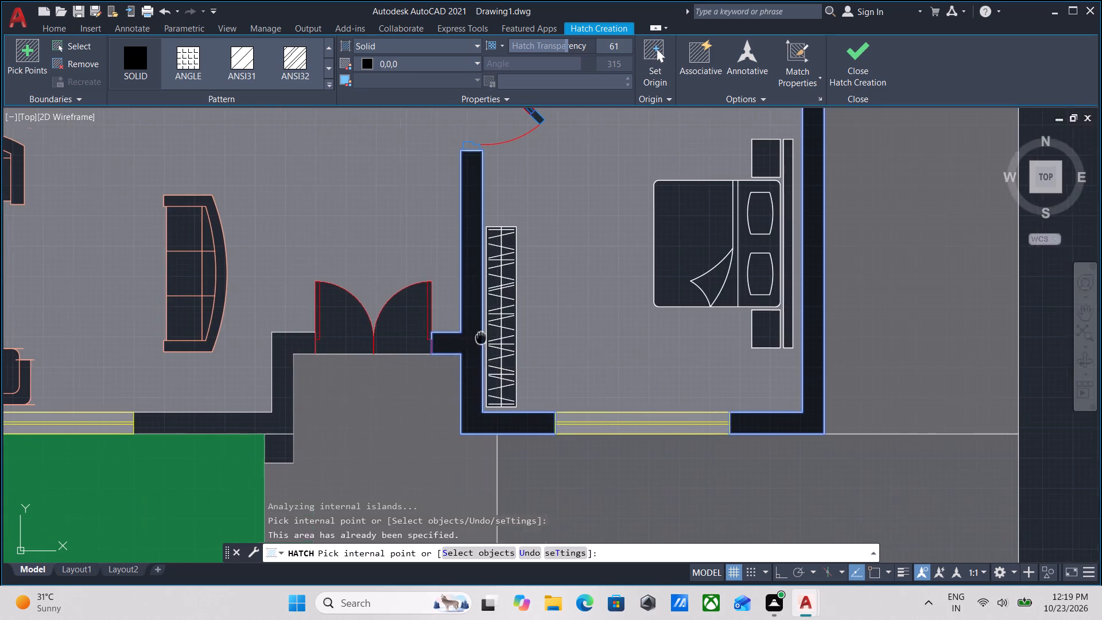
middle_drag(498, 337, 512, 336)
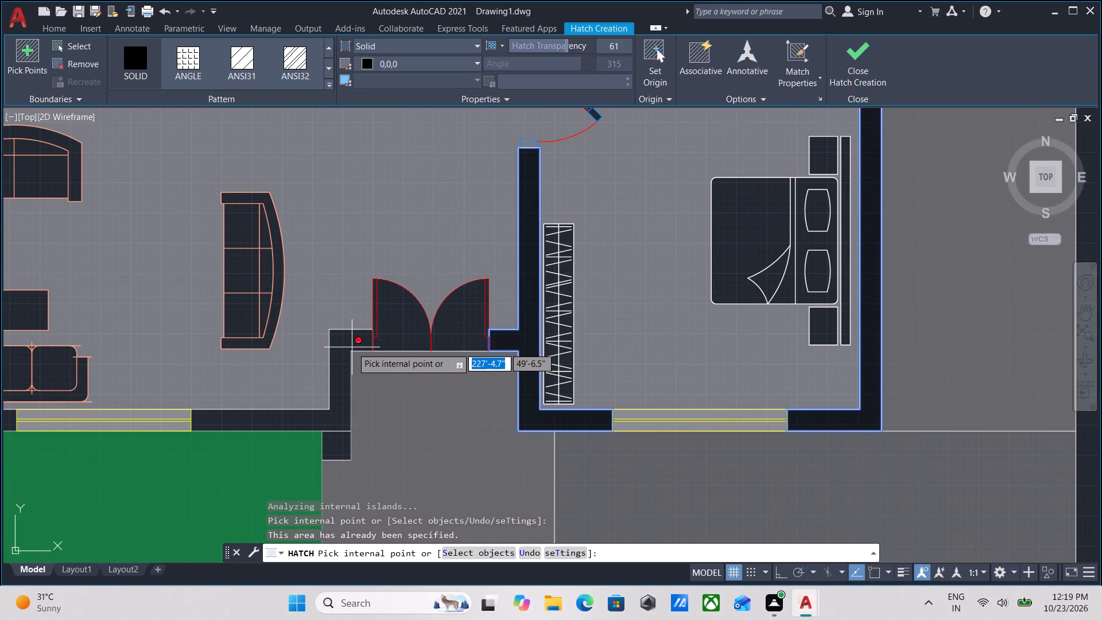
Add the living room's front walls on both sides of its window, including the entrance recess, to the black hatch.
click(352, 347)
middle_drag(352, 347, 514, 297)
middle_drag(397, 356, 538, 359)
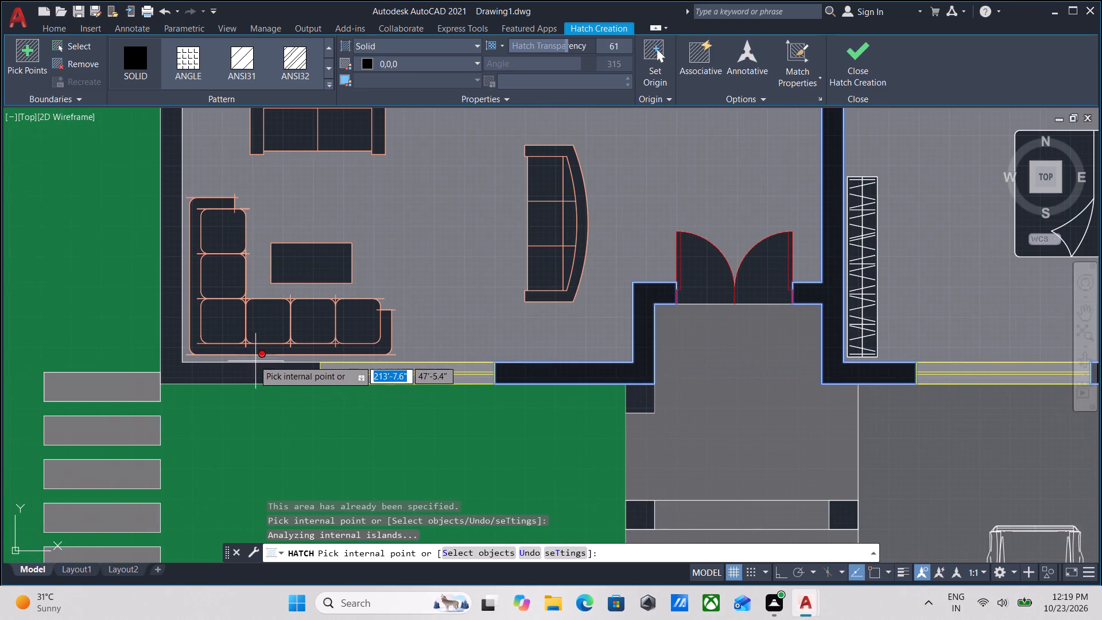
click(245, 370)
Check the black wall fill from the living room up to the kitchen, at the toilet partition, and back down through the bedroom.
scroll(245, 370, down, 1)
middle_drag(245, 371, 247, 499)
middle_drag(291, 310, 278, 431)
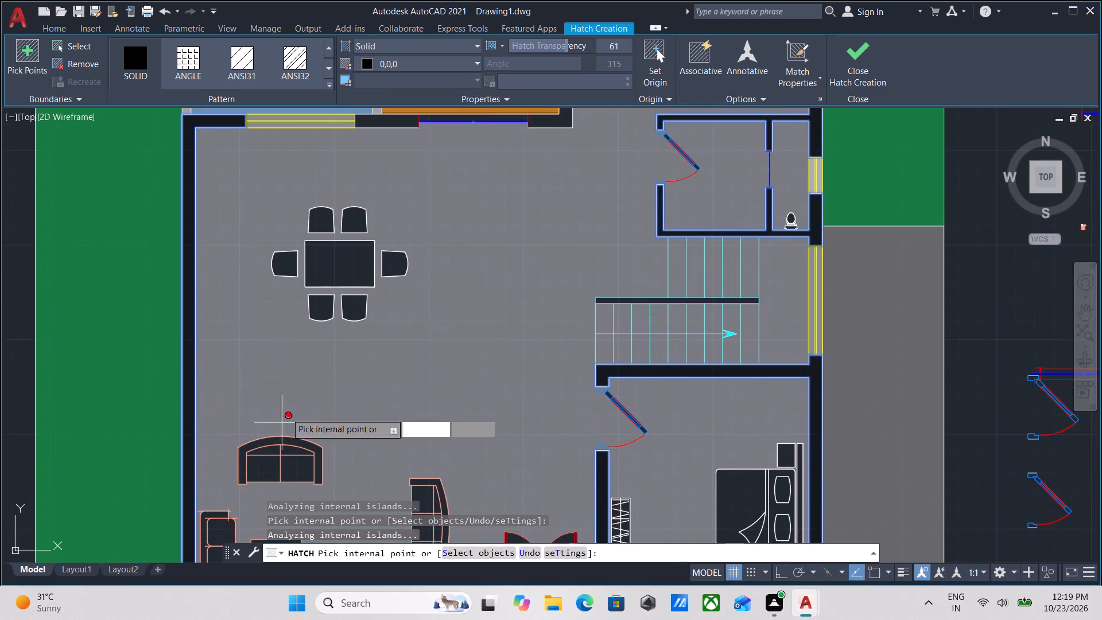
middle_drag(309, 309, 289, 454)
middle_drag(324, 311, 251, 430)
scroll(251, 430, down, 1)
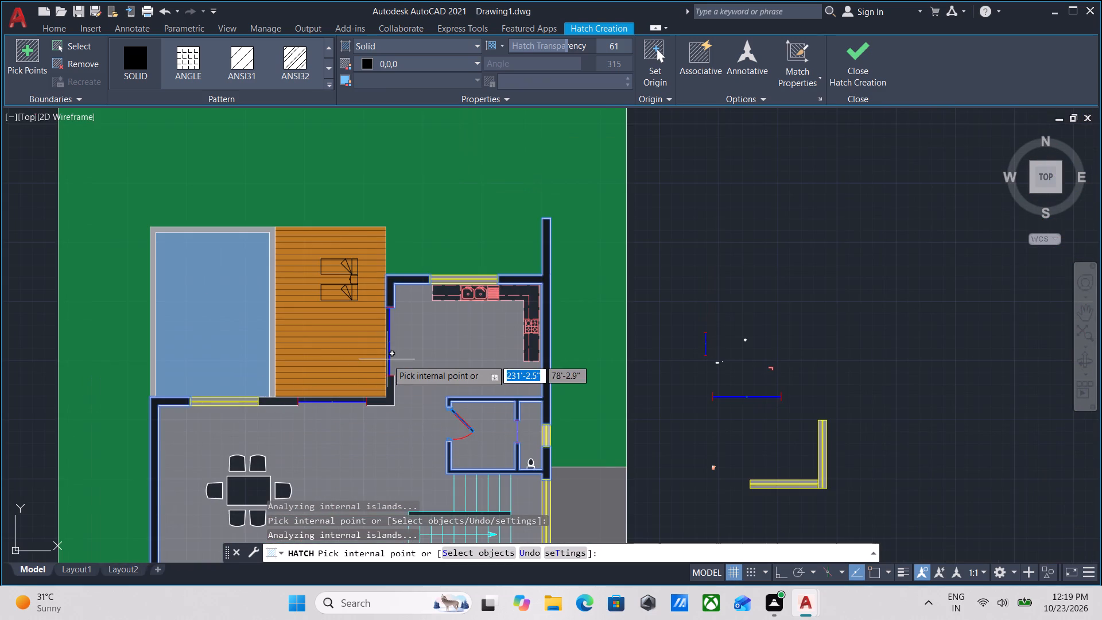
scroll(387, 359, up, 1)
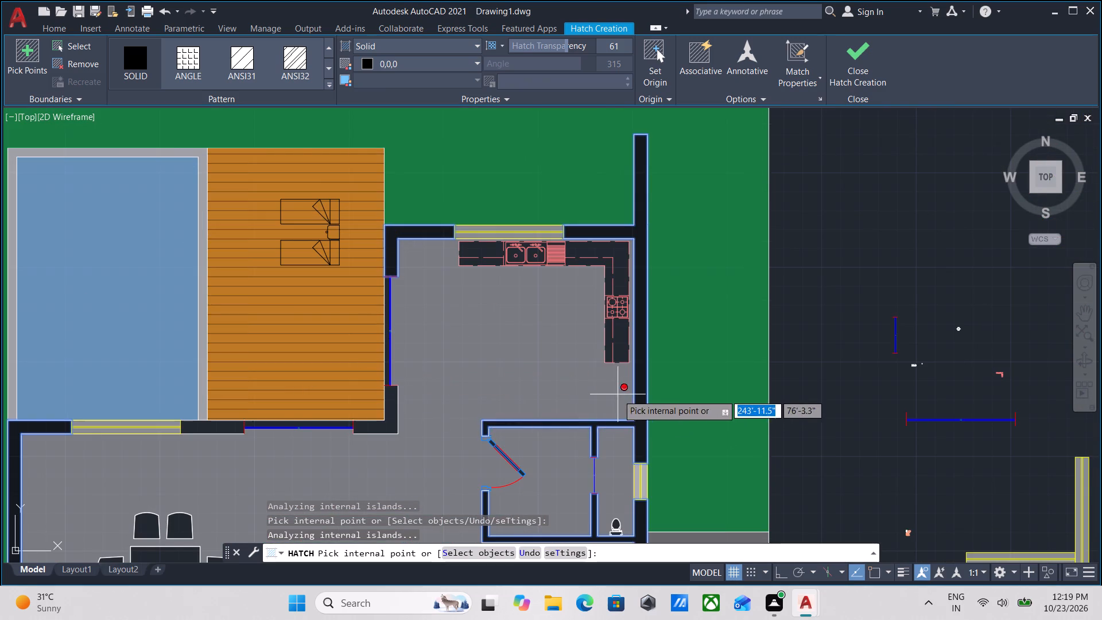
middle_drag(614, 392, 506, 183)
scroll(509, 289, up, 3)
scroll(435, 349, up, 2)
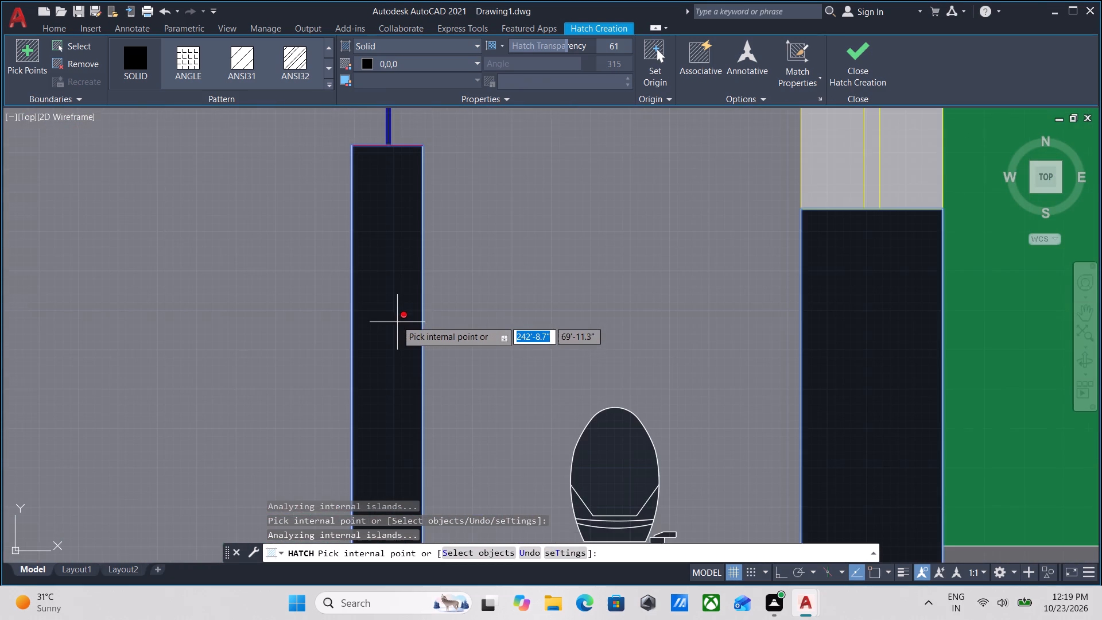
click(390, 297)
scroll(390, 297, down, 6)
middle_drag(381, 321, 538, 202)
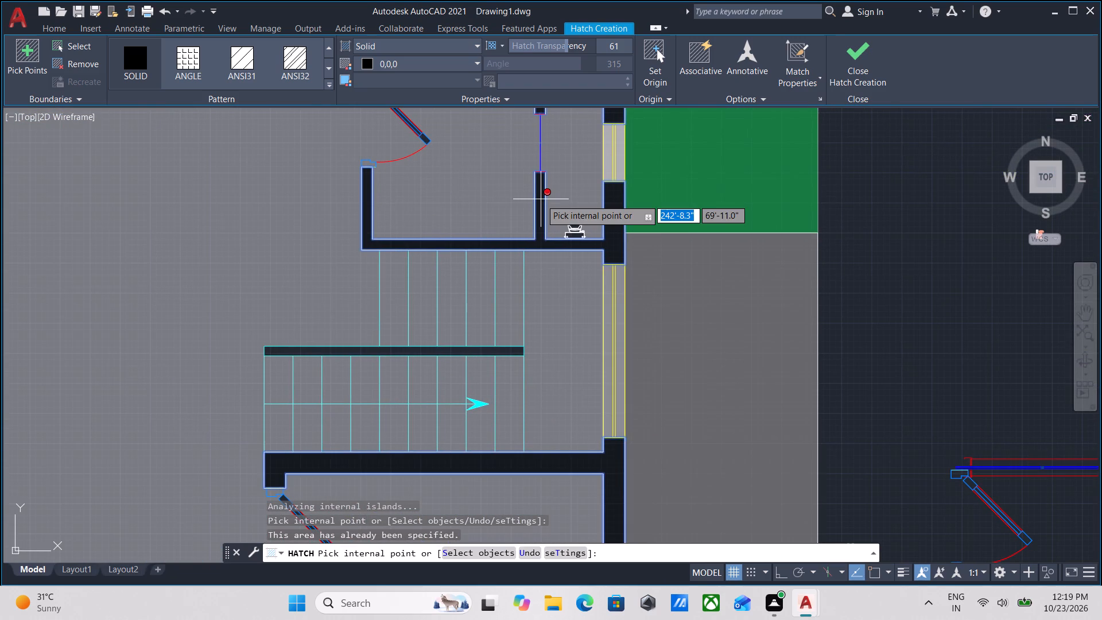
middle_drag(541, 199, 527, 71)
middle_drag(558, 319, 573, 134)
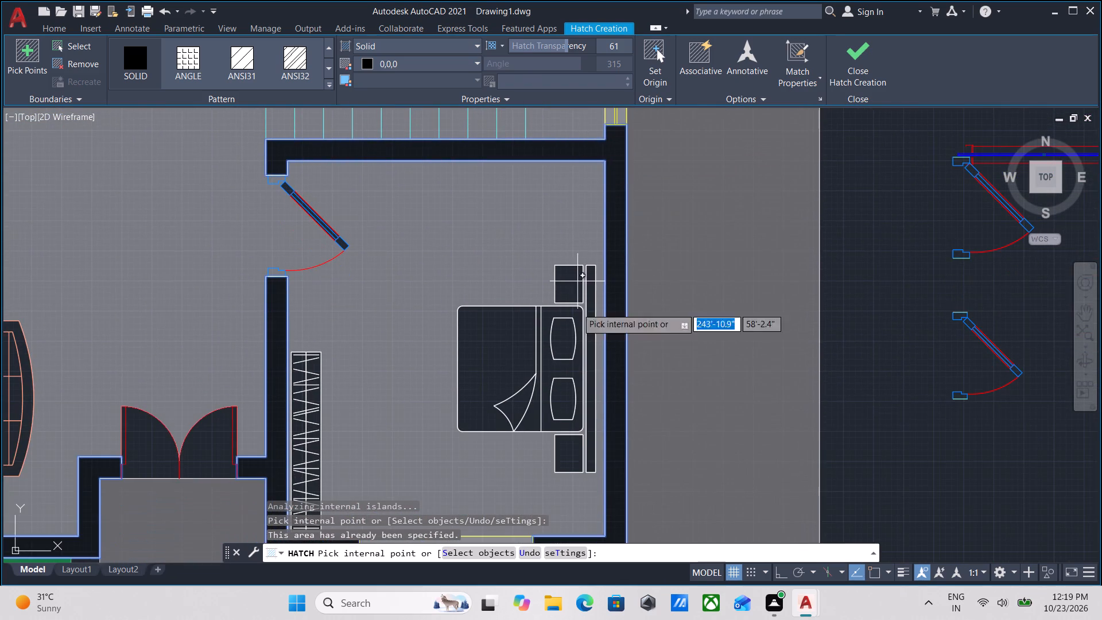
middle_drag(567, 358, 583, 227)
middle_drag(285, 341, 395, 307)
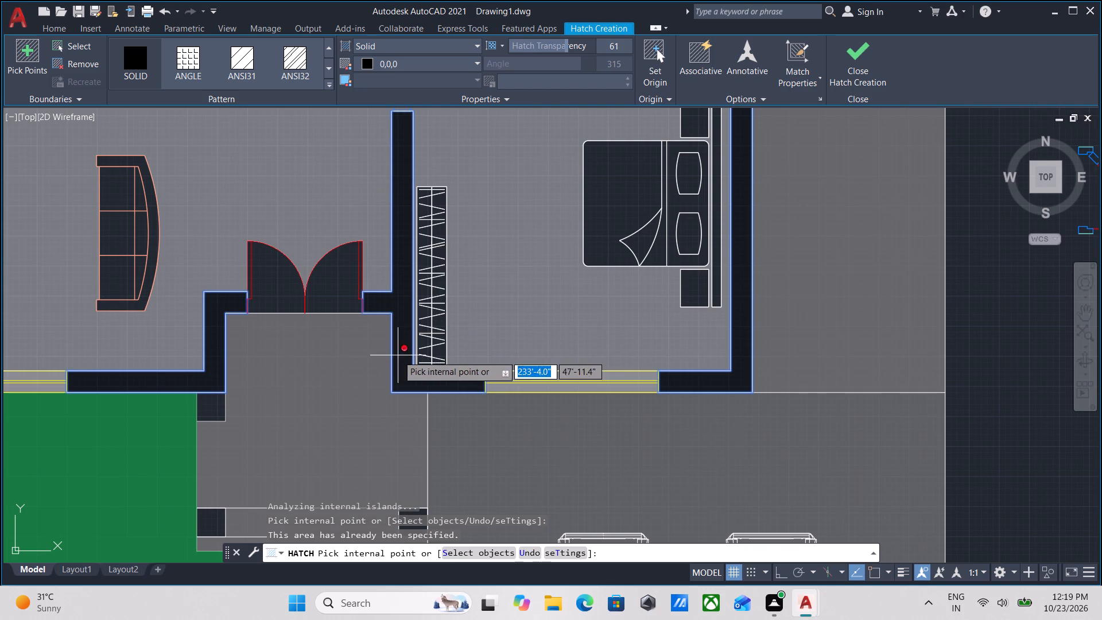
Add the two front porch columns and the column at the living room corner to the black hatch, and finish the hatch.
middle_drag(409, 369, 410, 218)
scroll(424, 228, down, 1)
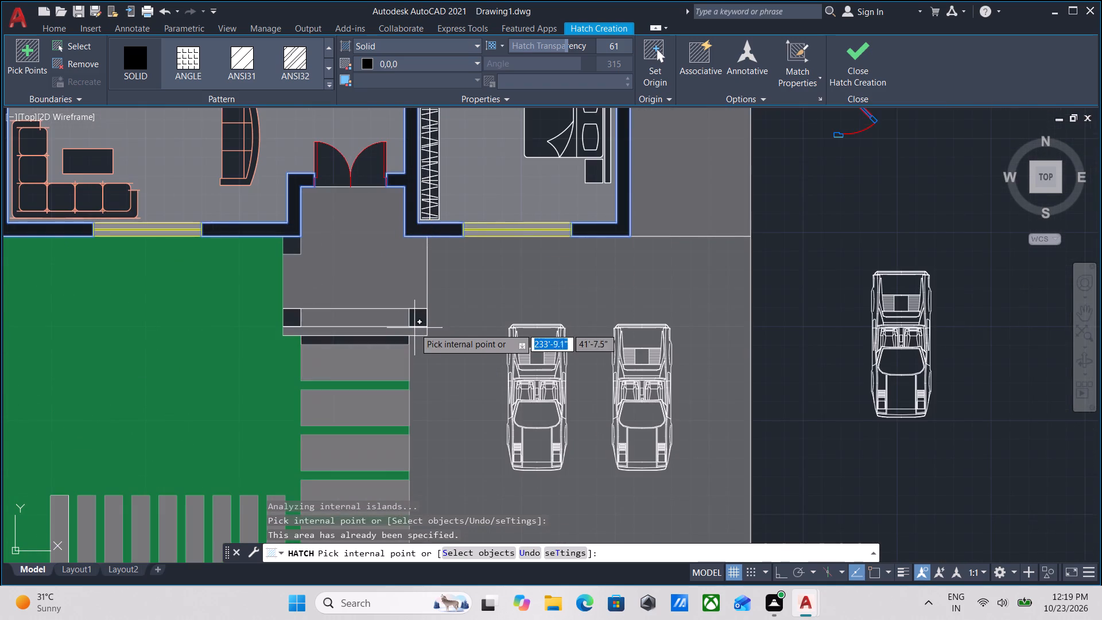
scroll(414, 326, up, 3)
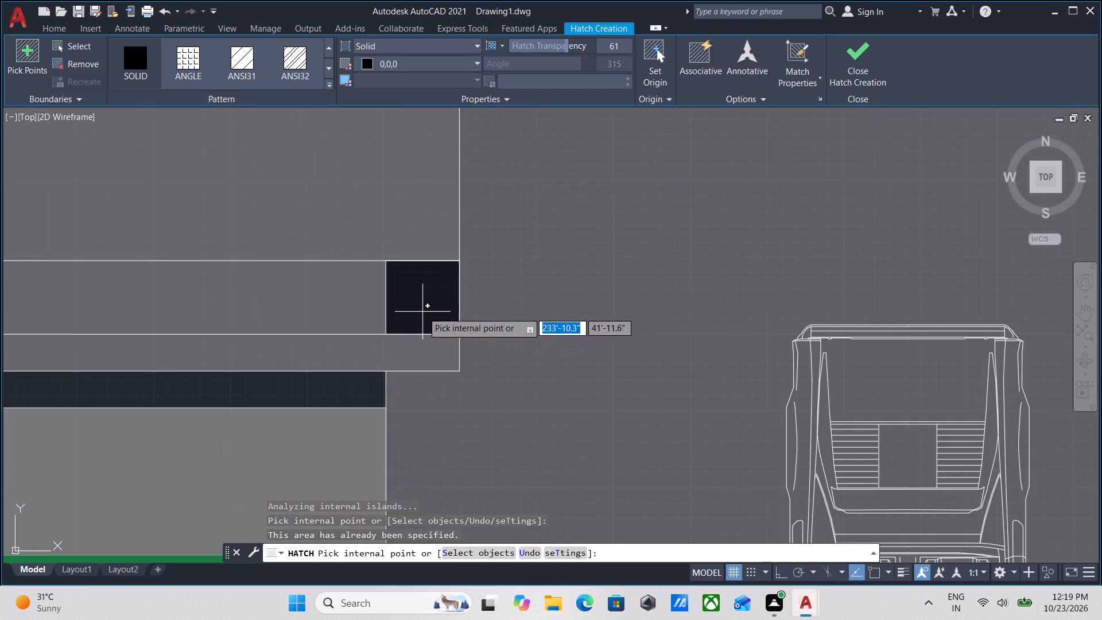
click(421, 295)
scroll(421, 295, down, 1)
middle_drag(421, 295, 568, 297)
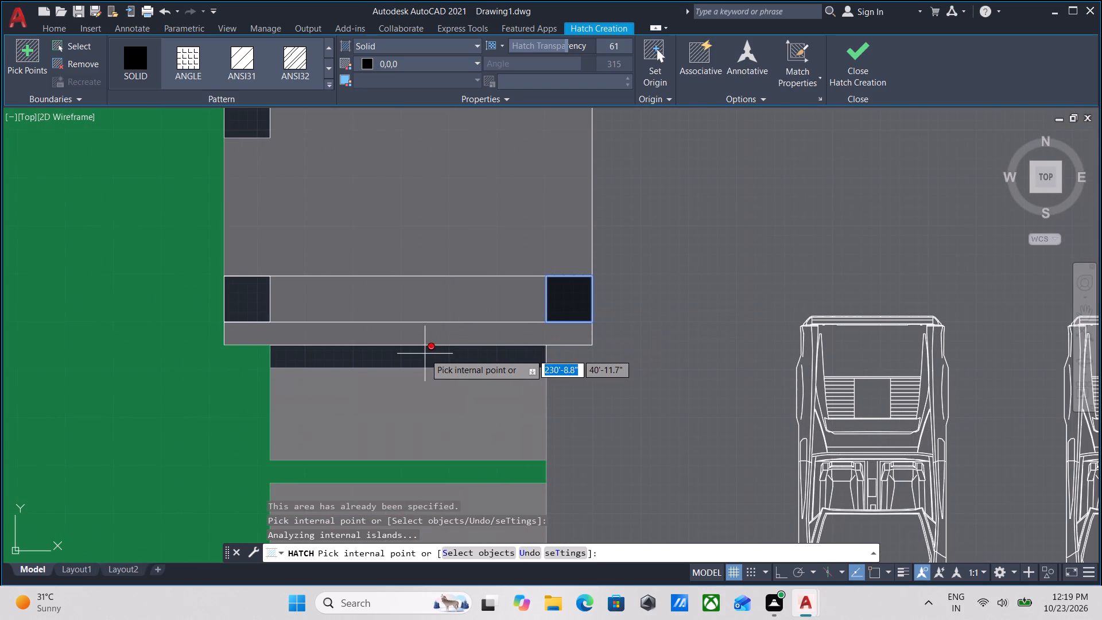
click(238, 294)
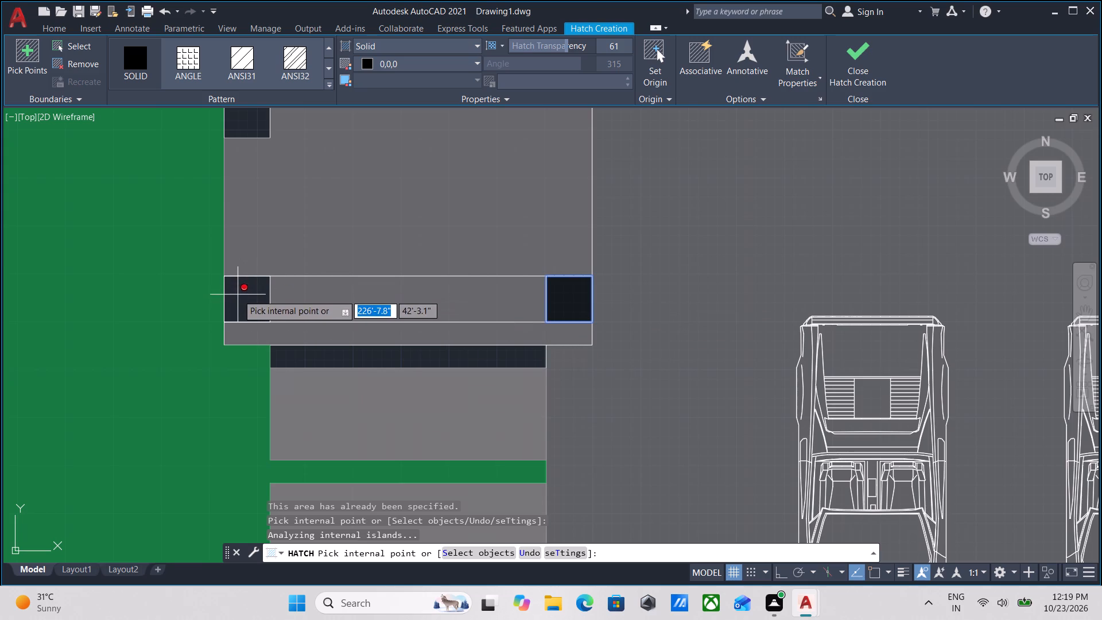
scroll(274, 274, down, 2)
middle_drag(275, 285, 294, 429)
scroll(283, 354, up, 3)
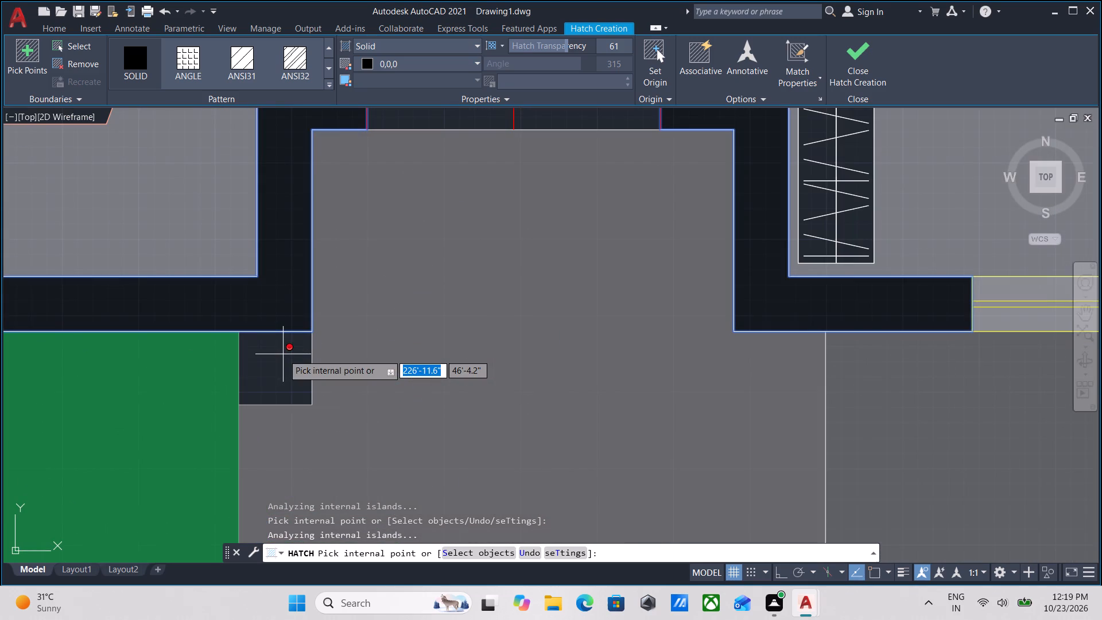
click(273, 371)
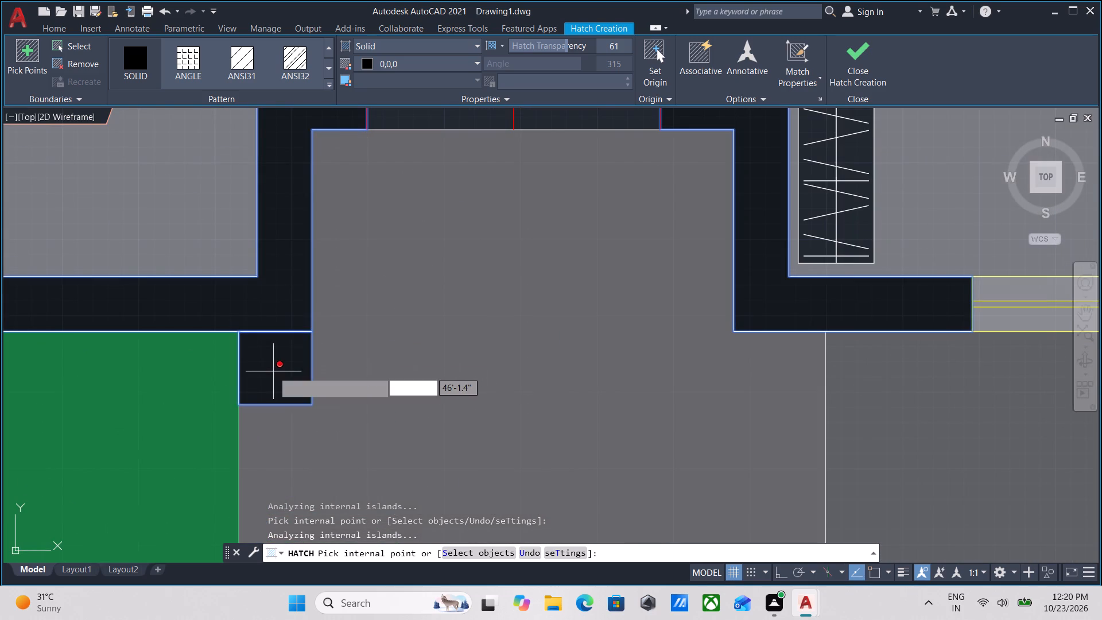
scroll(282, 366, down, 5)
middle_drag(282, 366, 354, 386)
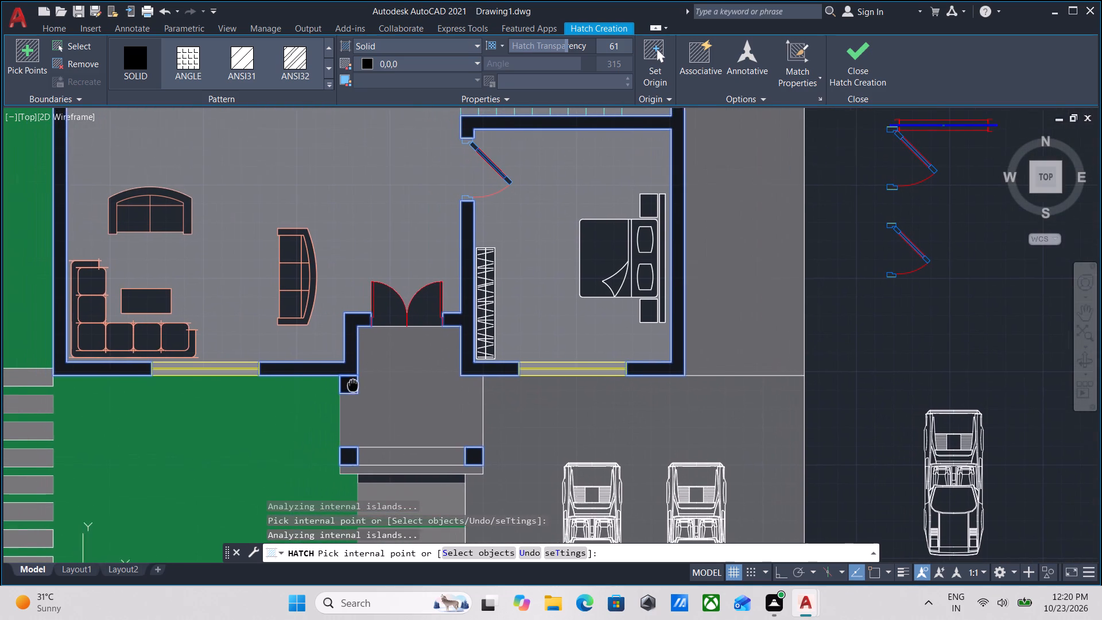
middle_drag(354, 386, 355, 386)
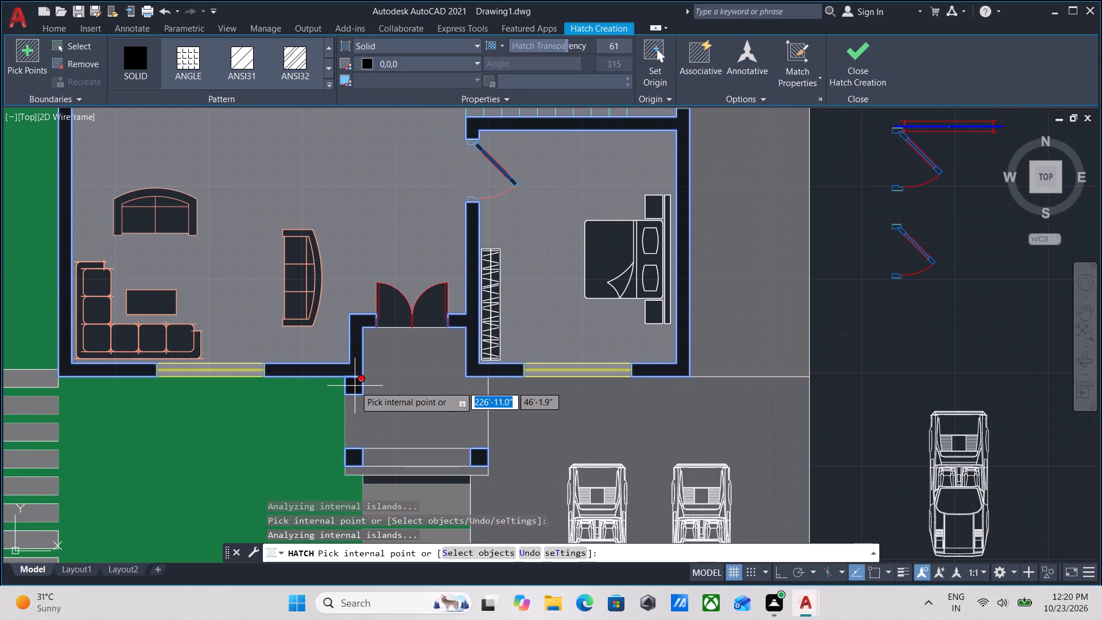
click(851, 59)
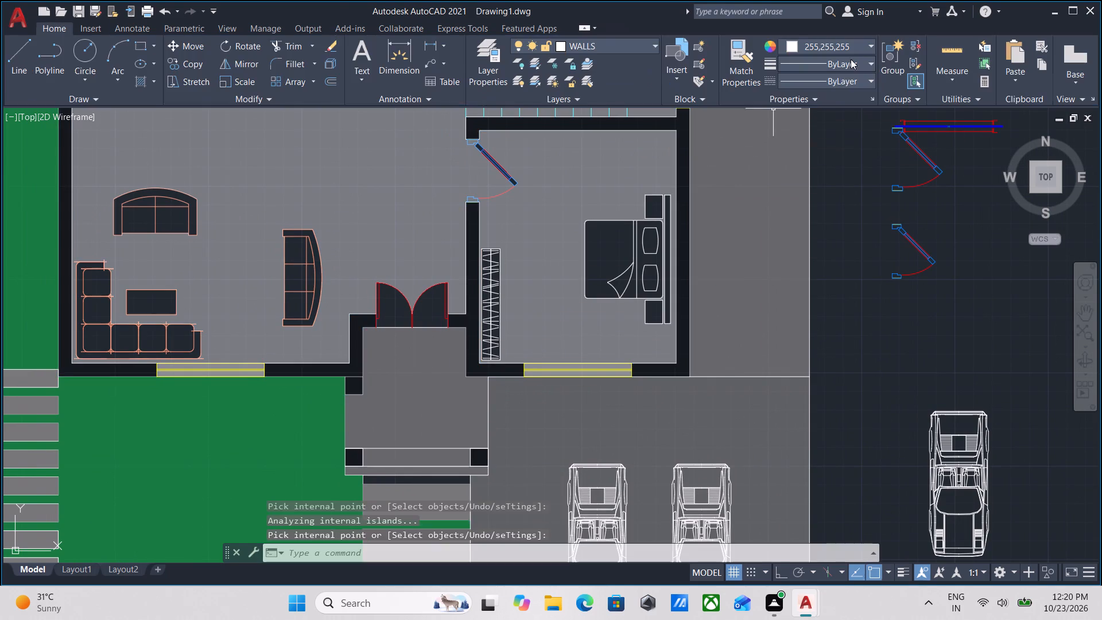
Review the hatched walls and floors across the house, from the living room to the kitchen, and the whole site plan.
scroll(565, 294, down, 1)
middle_drag(565, 294, 580, 373)
scroll(629, 253, up, 1)
scroll(541, 248, down, 1)
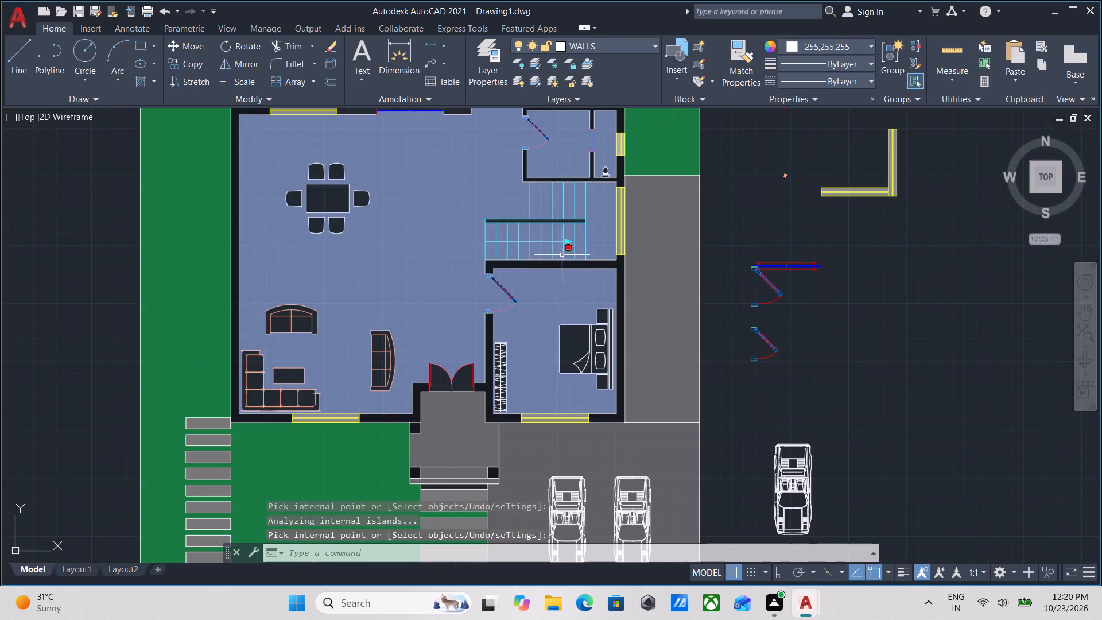
middle_drag(507, 275, 600, 354)
middle_drag(434, 255, 434, 301)
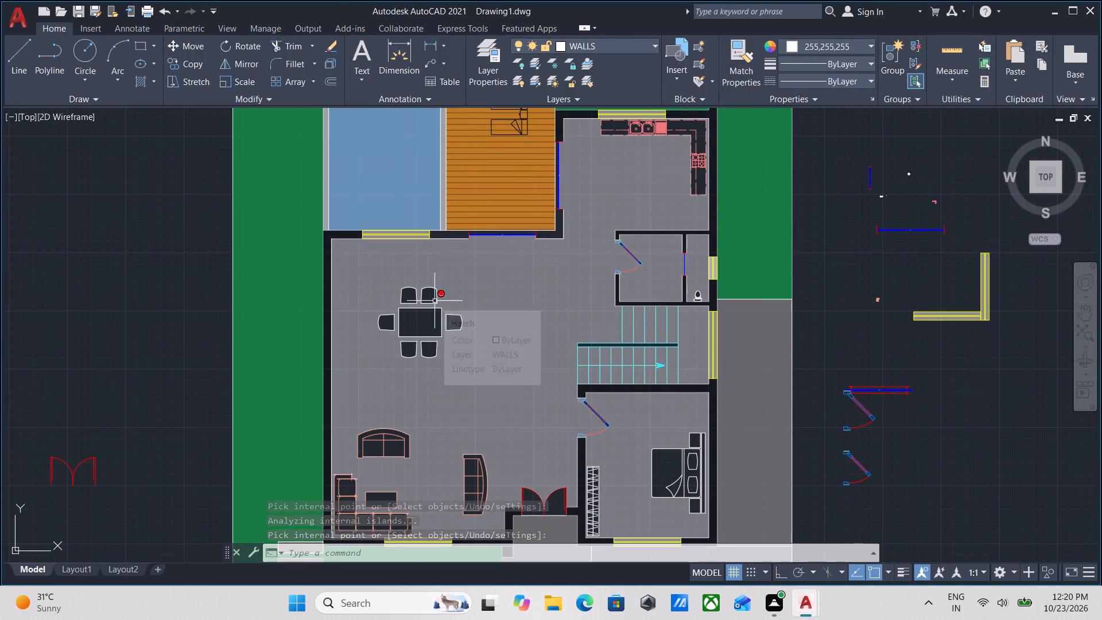
scroll(434, 301, up, 2)
scroll(441, 307, down, 2)
middle_drag(441, 305, 476, 271)
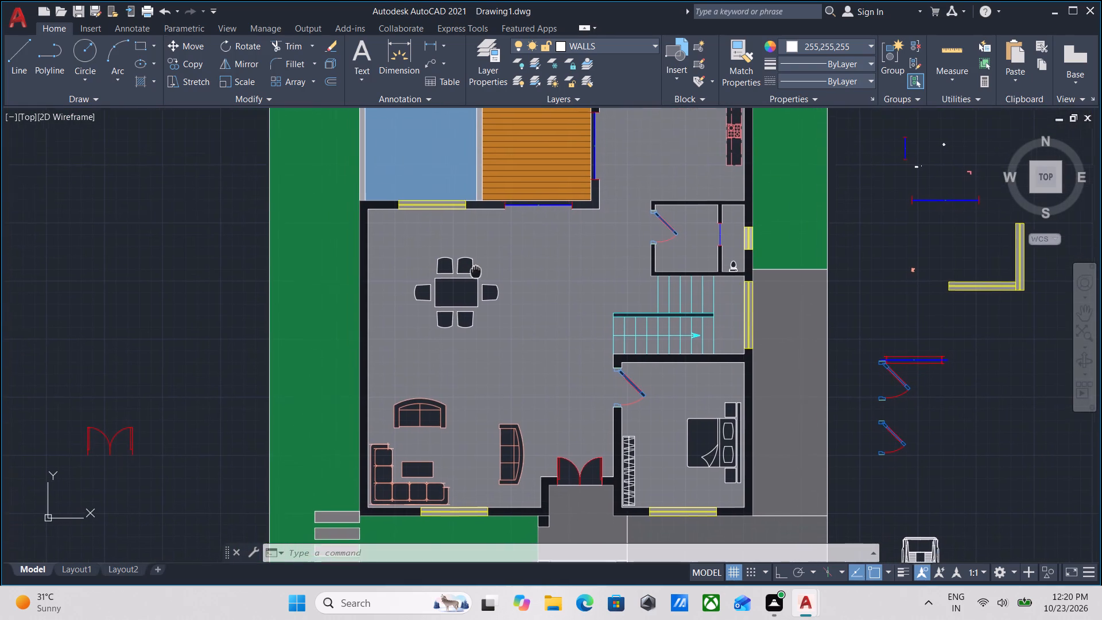
middle_drag(596, 293, 499, 259)
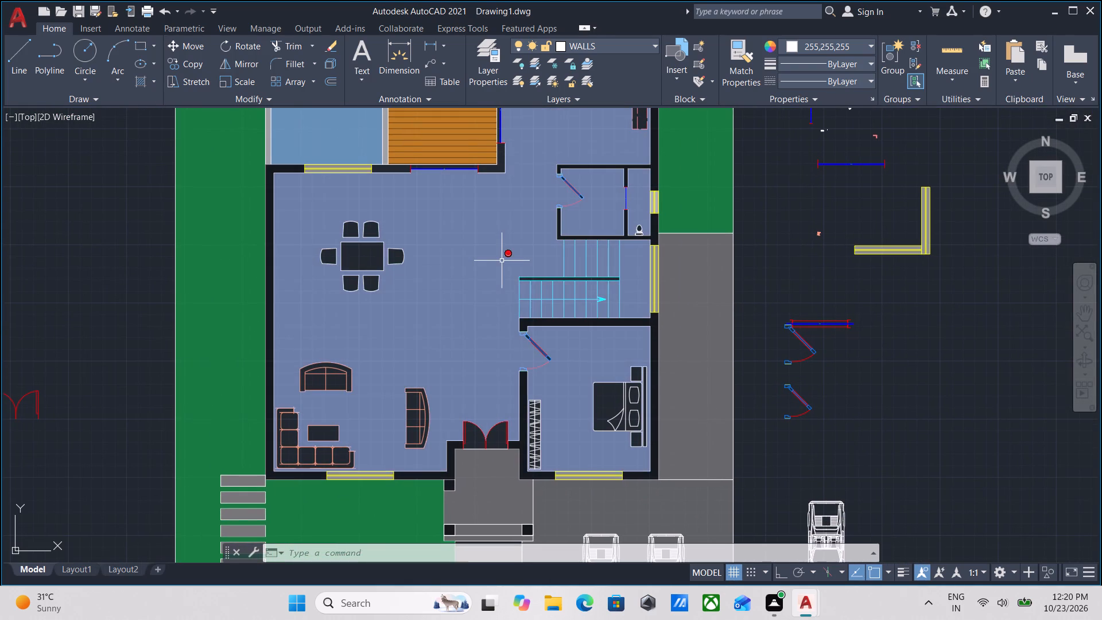
middle_drag(502, 261, 376, 389)
middle_drag(416, 284, 397, 376)
scroll(409, 272, up, 2)
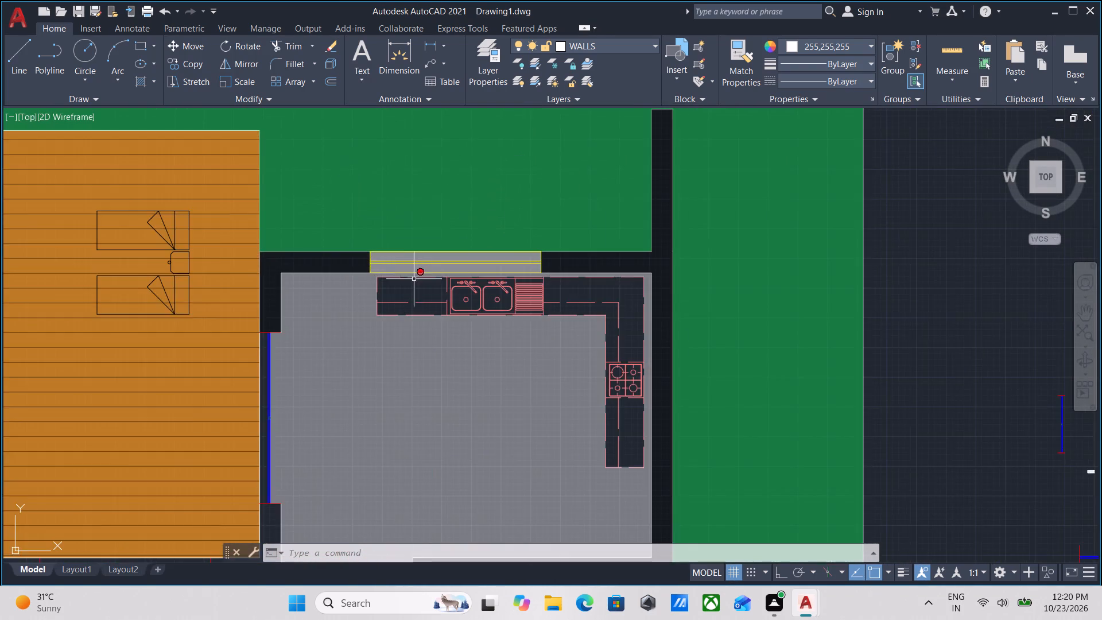
scroll(423, 274, down, 2)
middle_drag(430, 272, 509, 231)
middle_drag(397, 314, 480, 209)
scroll(478, 312, down, 1)
middle_drag(478, 312, 471, 216)
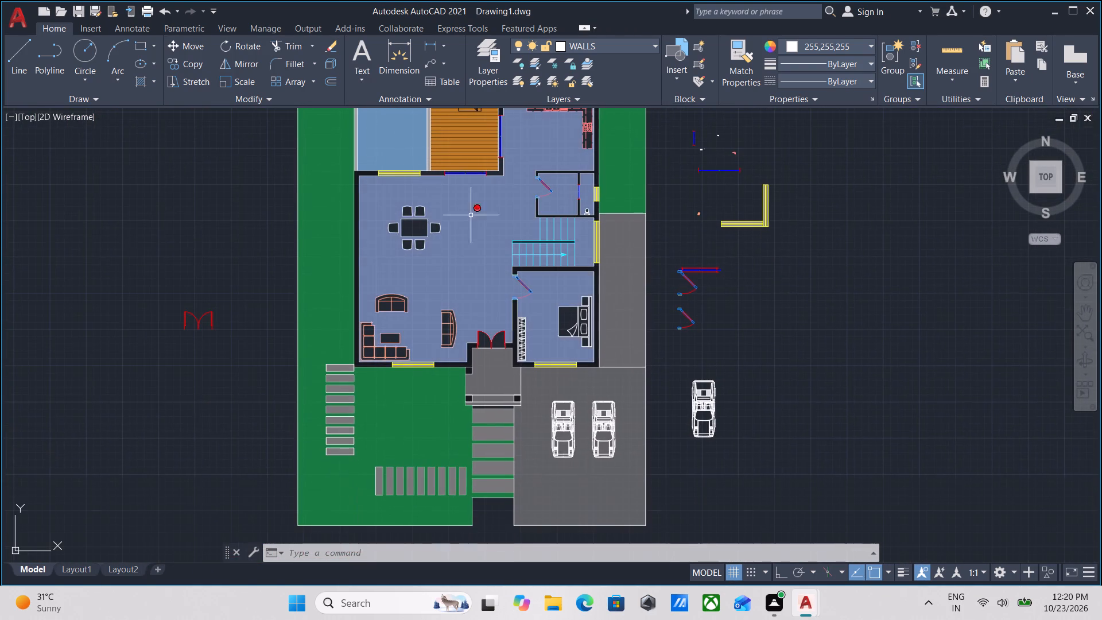
scroll(316, 310, up, 1)
scroll(412, 350, down, 1)
scroll(459, 316, down, 1)
middle_drag(459, 316, 453, 318)
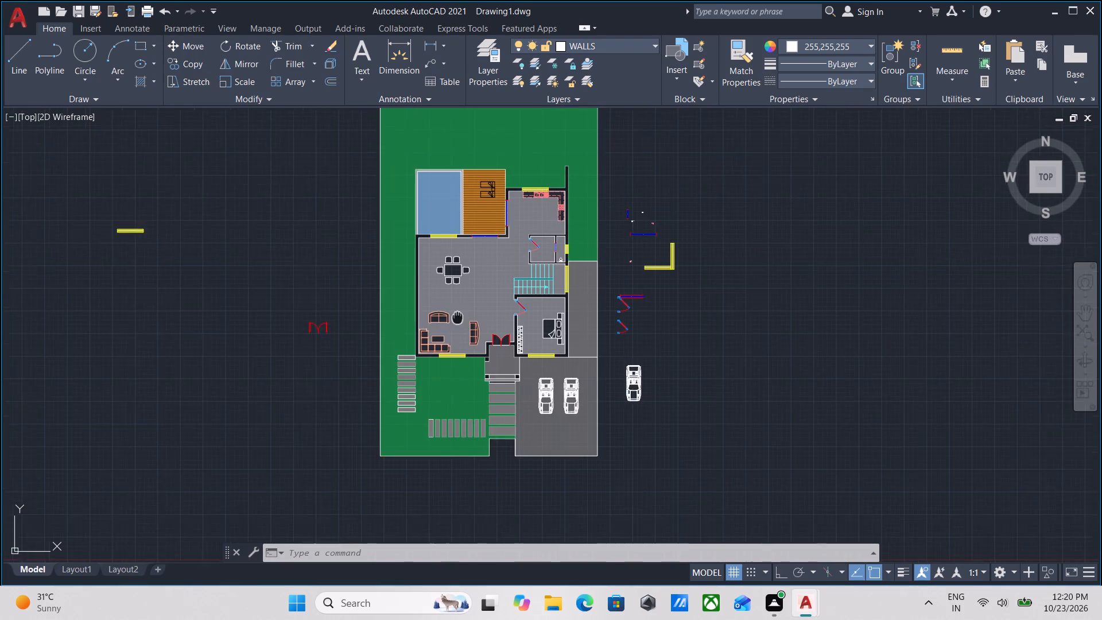
middle_drag(453, 318, 391, 330)
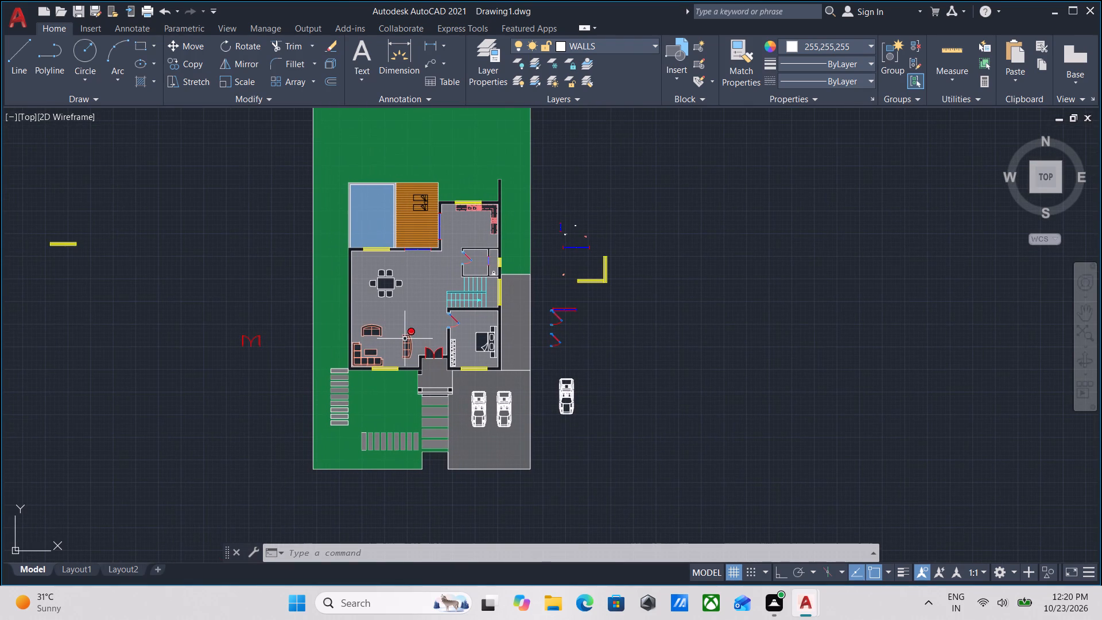
scroll(548, 299, up, 2)
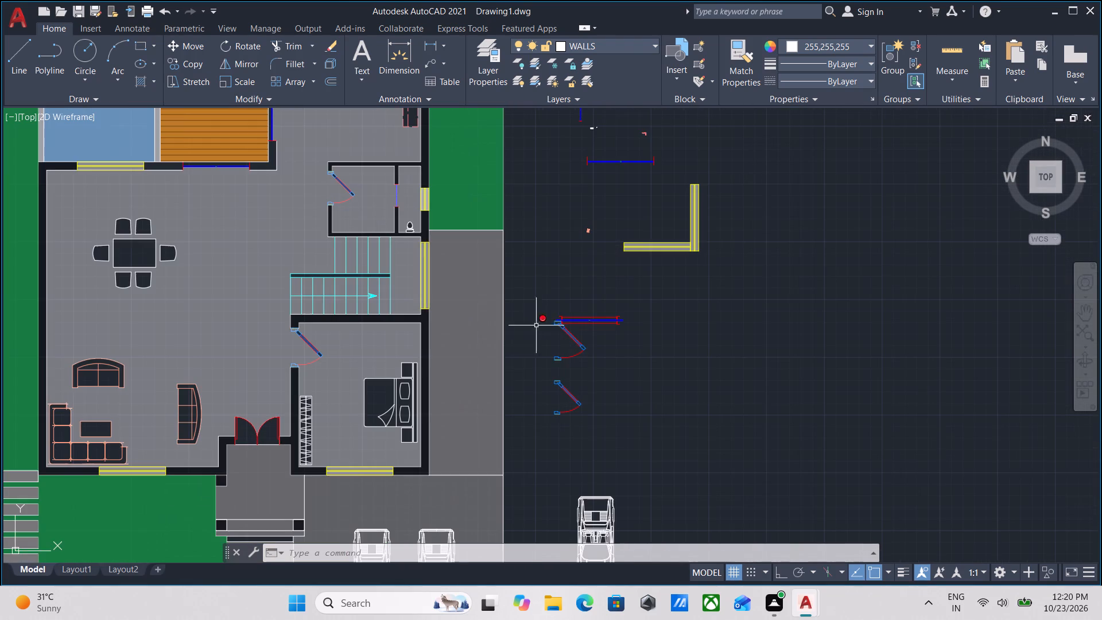
scroll(505, 353, up, 1)
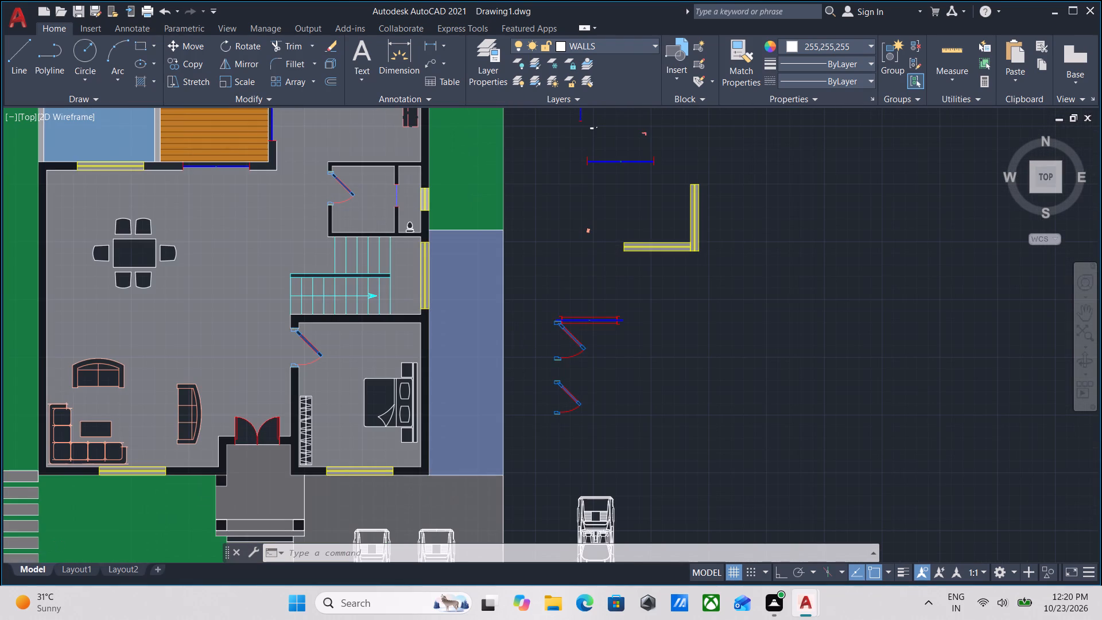
Set the interior floor hatch's transparency to 44 and finish editing the hatch.
scroll(439, 335, down, 1)
middle_drag(439, 335, 474, 401)
scroll(480, 358, down, 2)
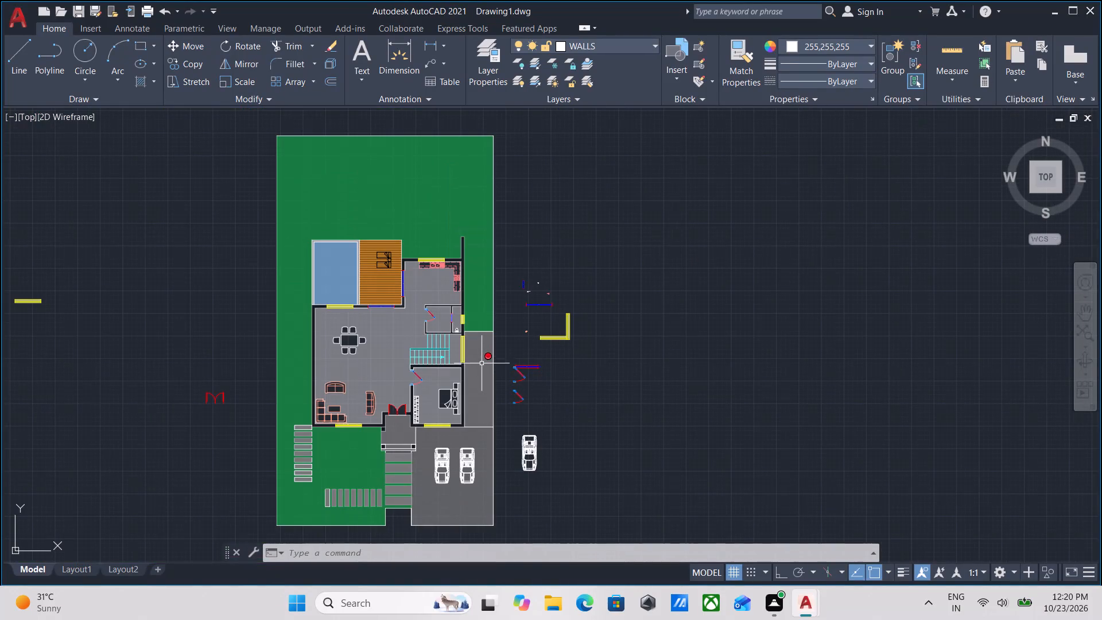
scroll(386, 340, up, 1)
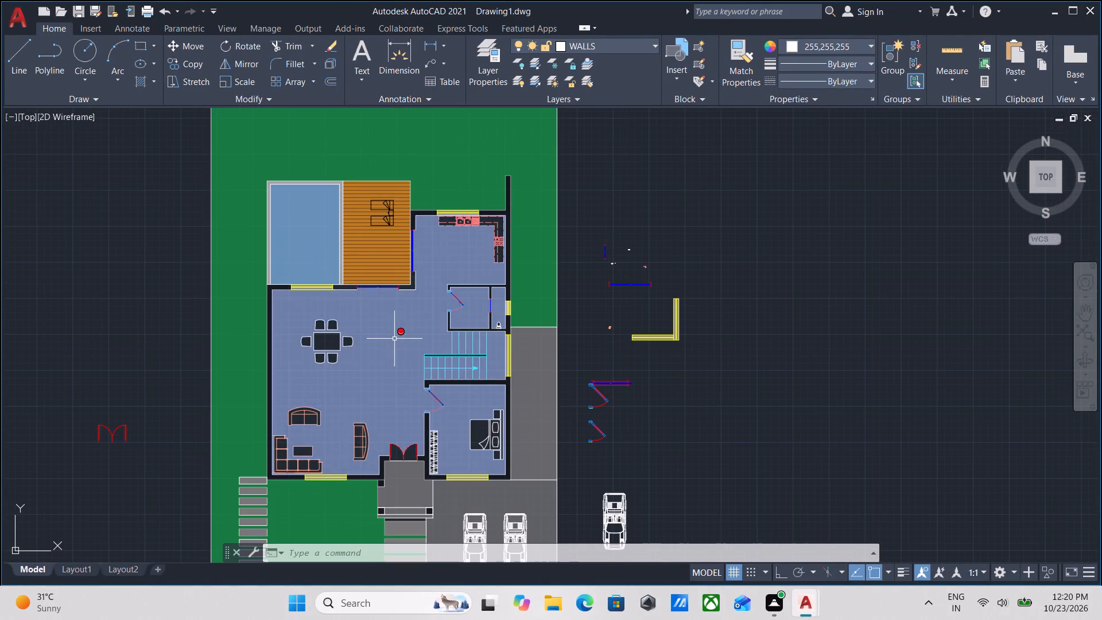
click(394, 339)
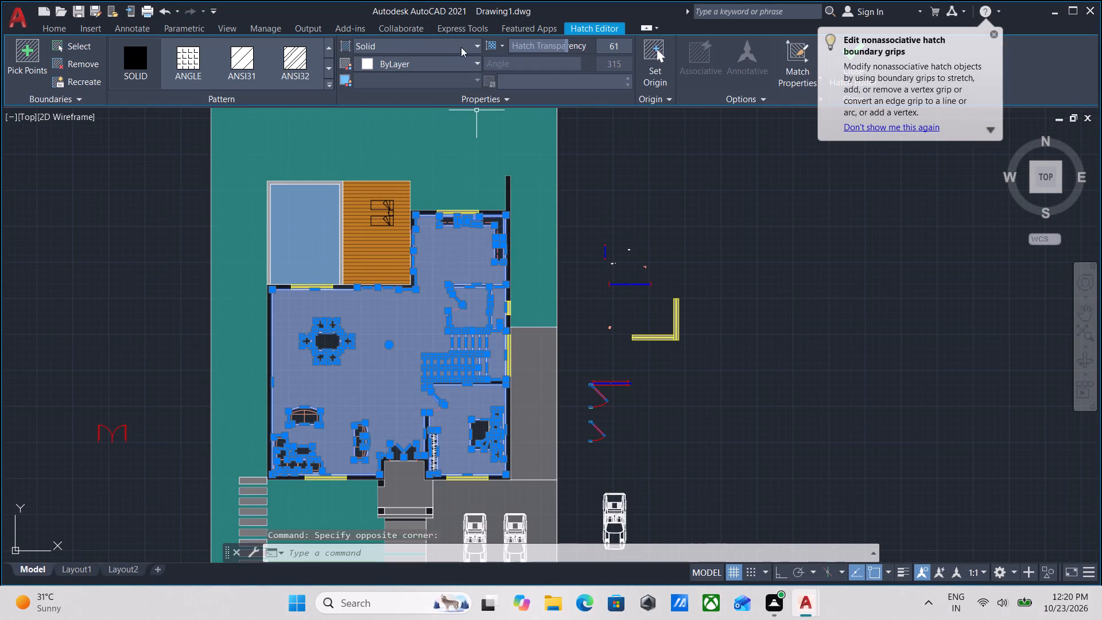
drag(566, 46, 548, 46)
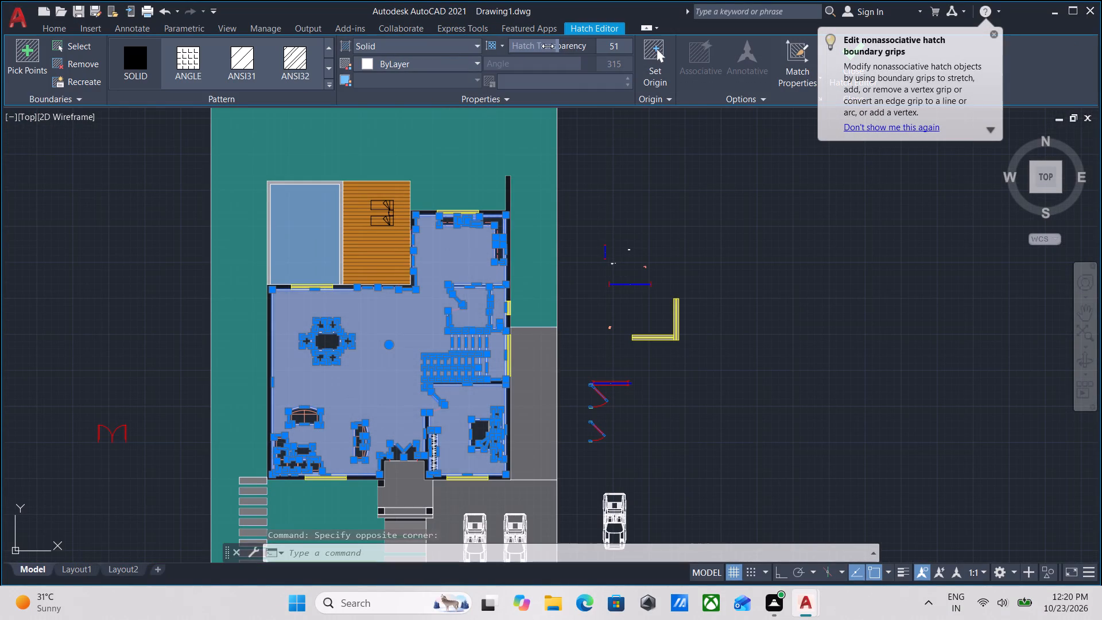
drag(548, 46, 530, 46)
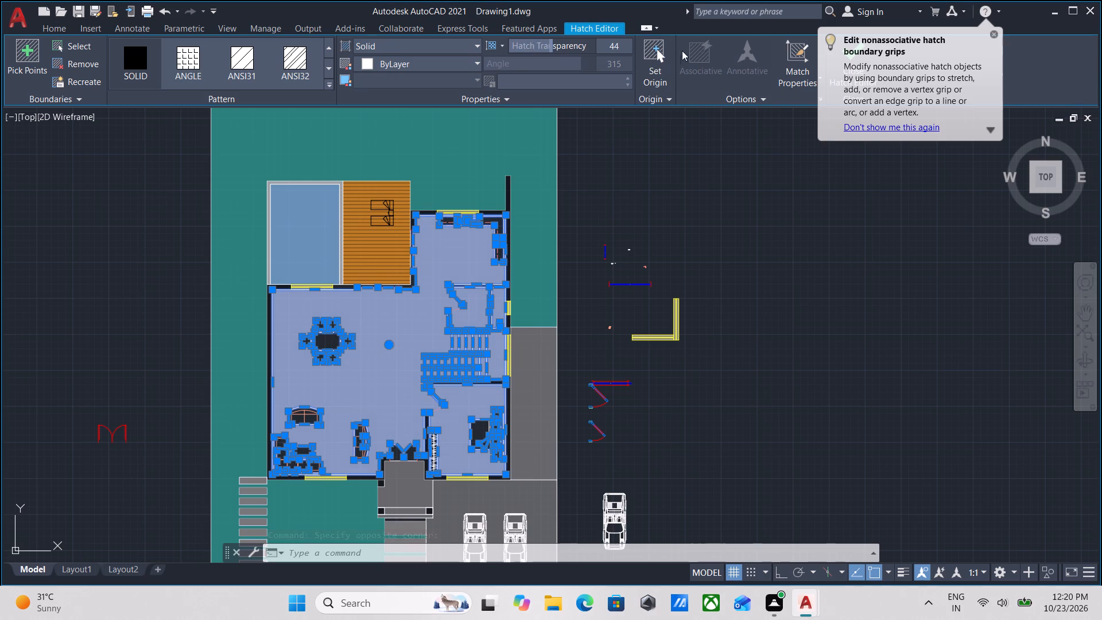
click(775, 146)
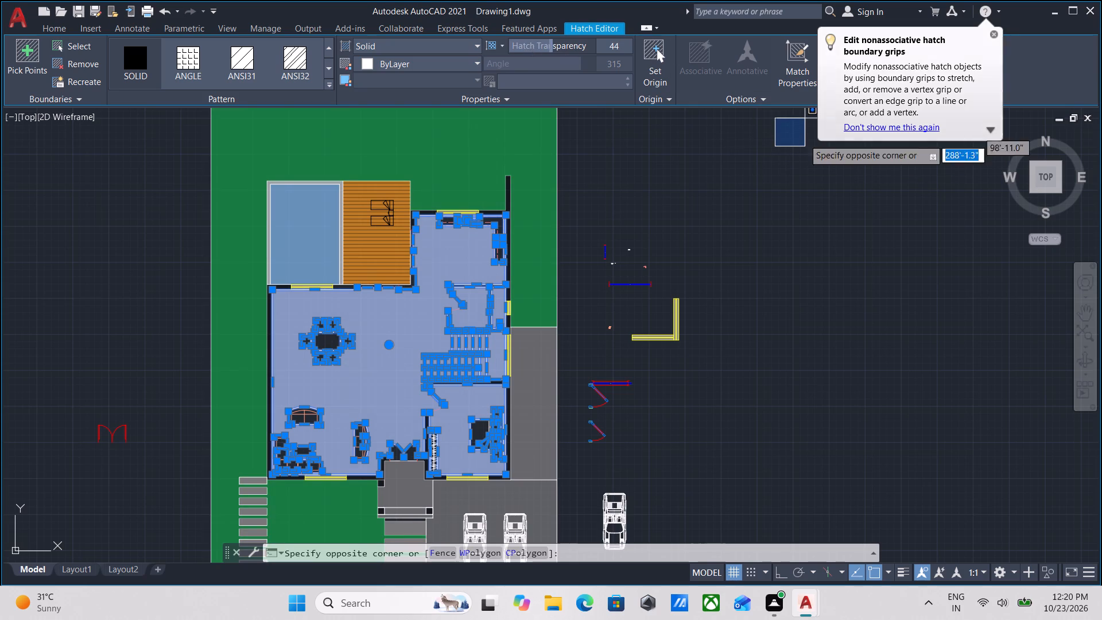
click(806, 172)
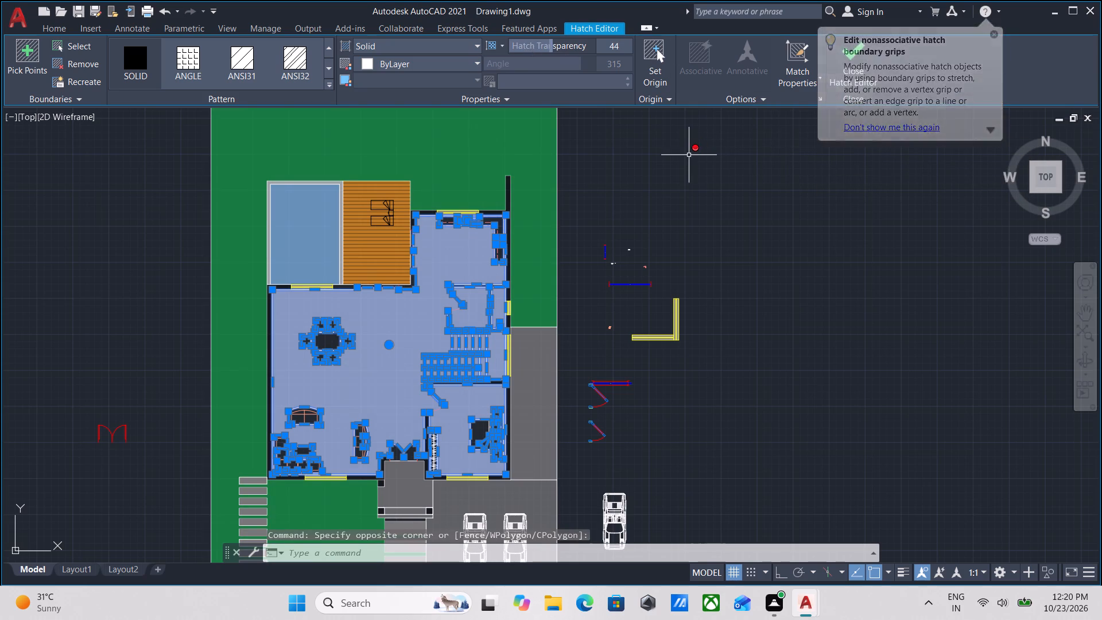
click(843, 69)
Examine the floor fill around the toilet, staircase, kitchen and dining area, and the pool, deck and lawn behind the house.
scroll(452, 344, up, 2)
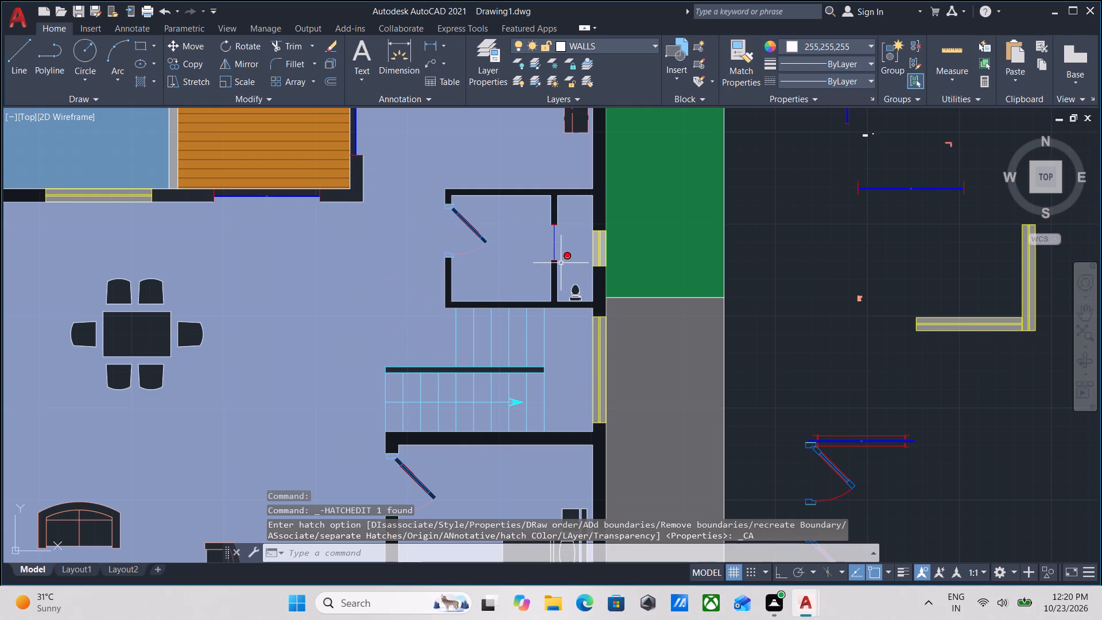
scroll(572, 255, up, 2)
middle_drag(444, 297, 476, 381)
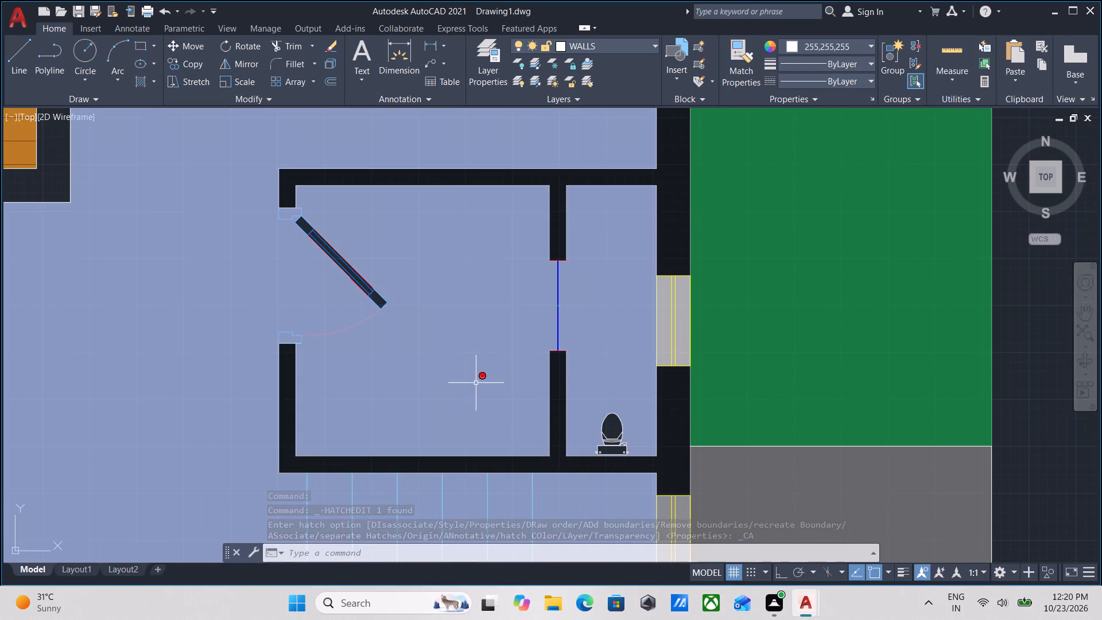
scroll(476, 383, down, 2)
middle_drag(479, 383, 502, 305)
scroll(479, 455, up, 1)
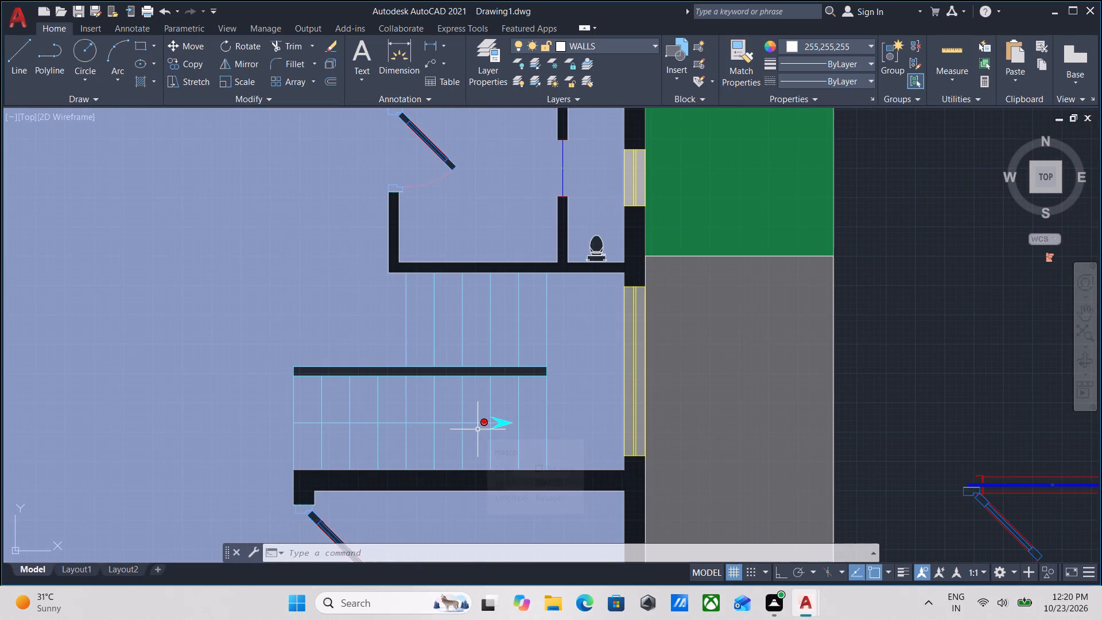
scroll(538, 429, down, 2)
middle_drag(538, 429, 537, 477)
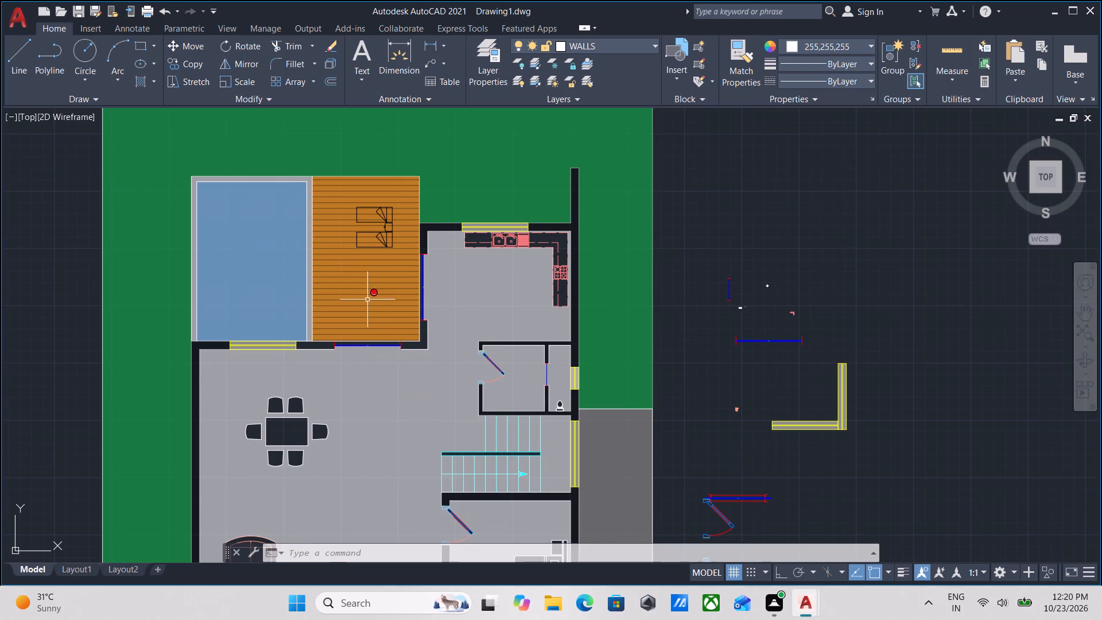
middle_drag(366, 299, 398, 383)
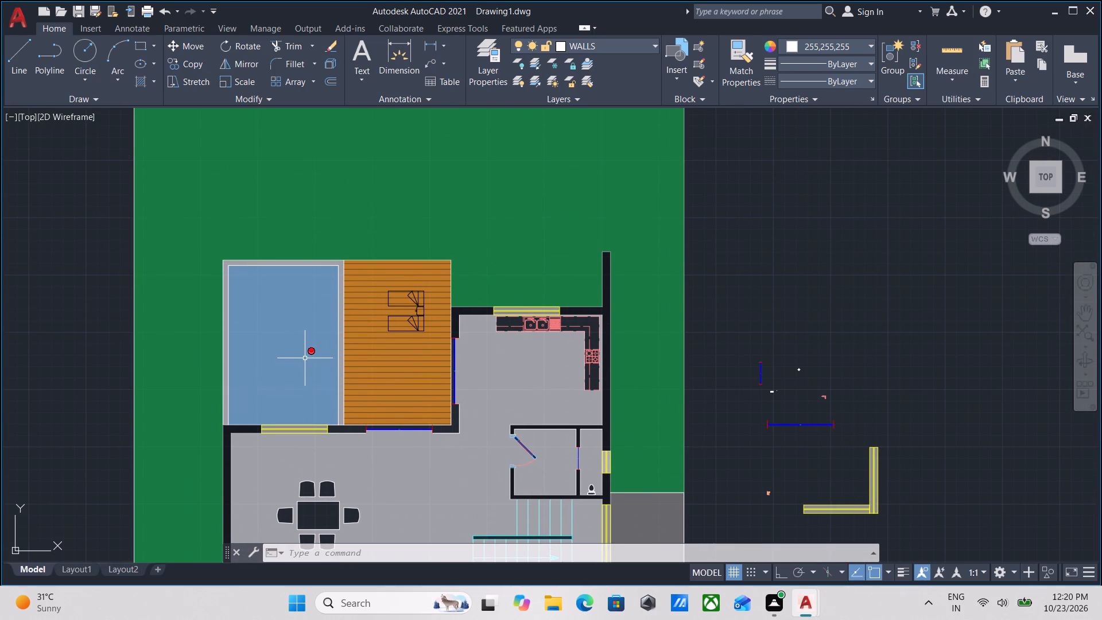
middle_drag(305, 358, 307, 497)
scroll(319, 380, down, 2)
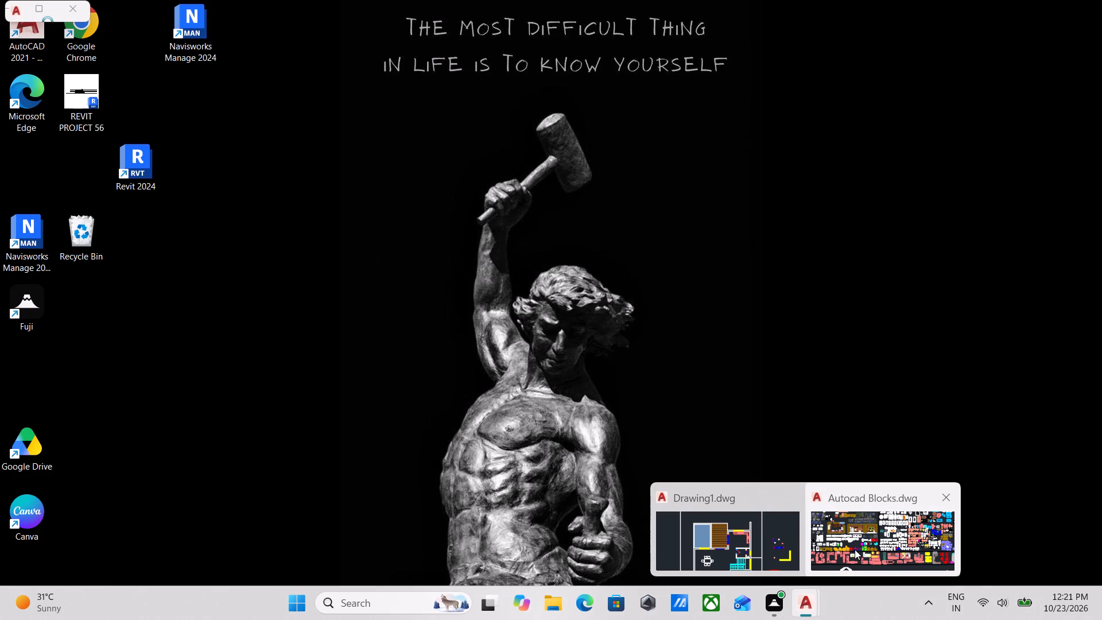
Switch to the Autocad Blocks drawing and look through its vehicle and furniture sections to find the plan-view trees and plants.
click(855, 549)
scroll(606, 410, down, 4)
scroll(558, 430, down, 2)
scroll(162, 270, down, 2)
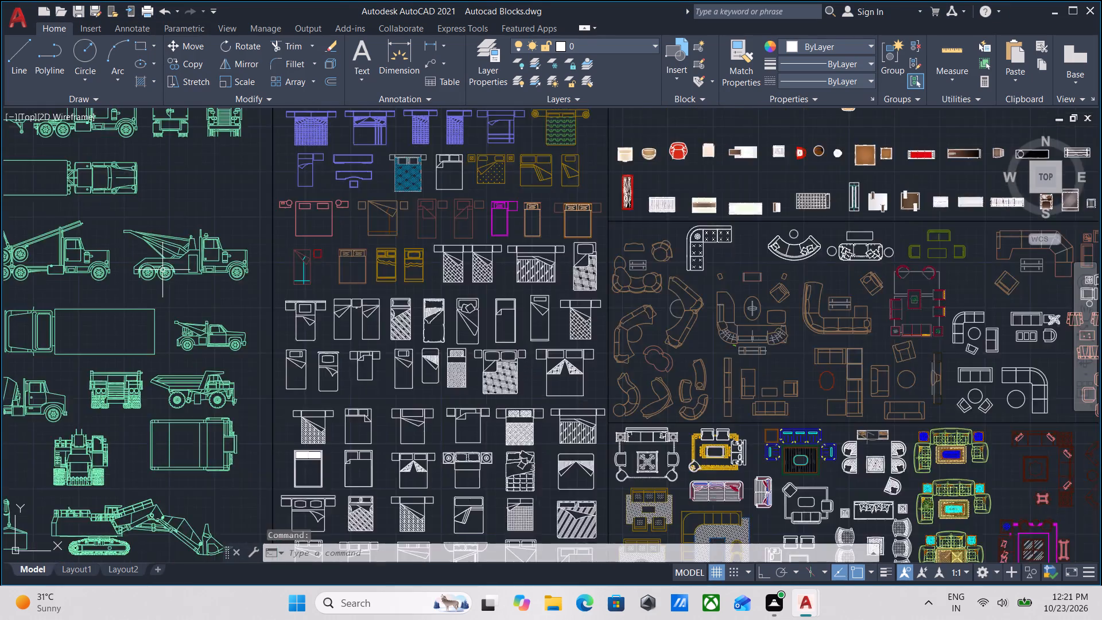
scroll(168, 272, down, 1)
middle_drag(195, 286, 257, 182)
middle_drag(447, 406, 406, 266)
scroll(527, 398, down, 1)
middle_drag(528, 394, 502, 304)
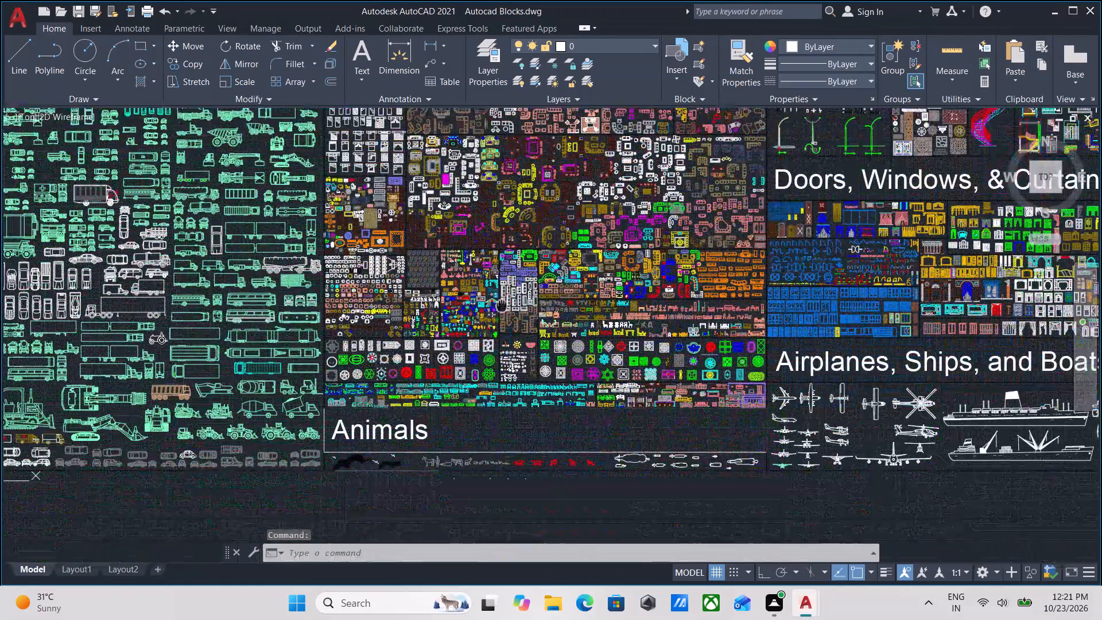
middle_drag(502, 304, 501, 302)
scroll(519, 347, up, 1)
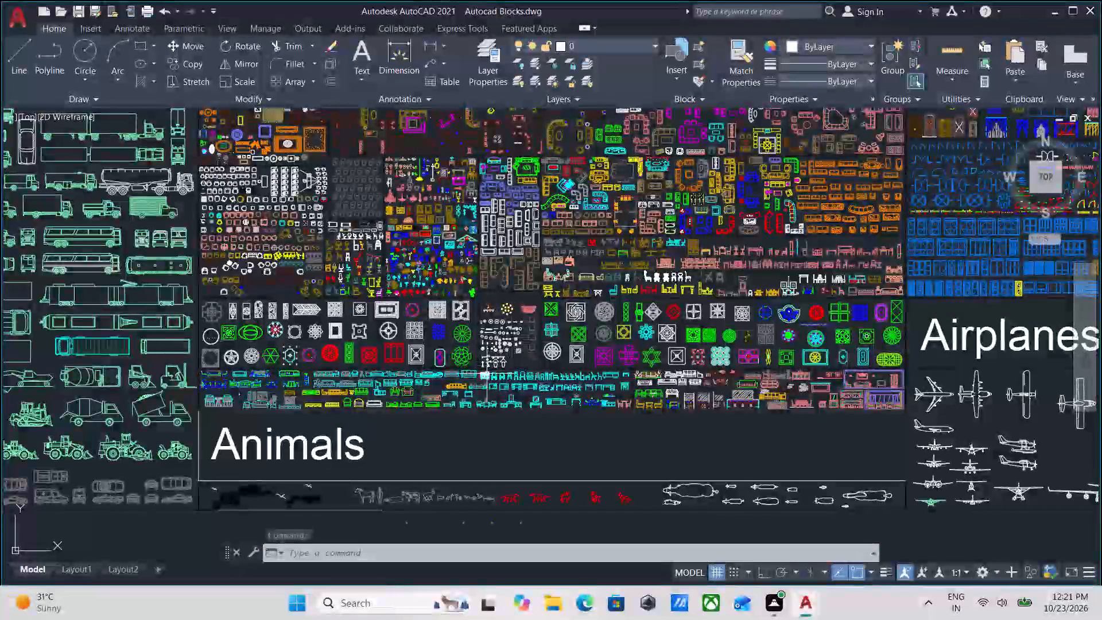
scroll(445, 370, up, 2)
middle_drag(448, 365, 473, 386)
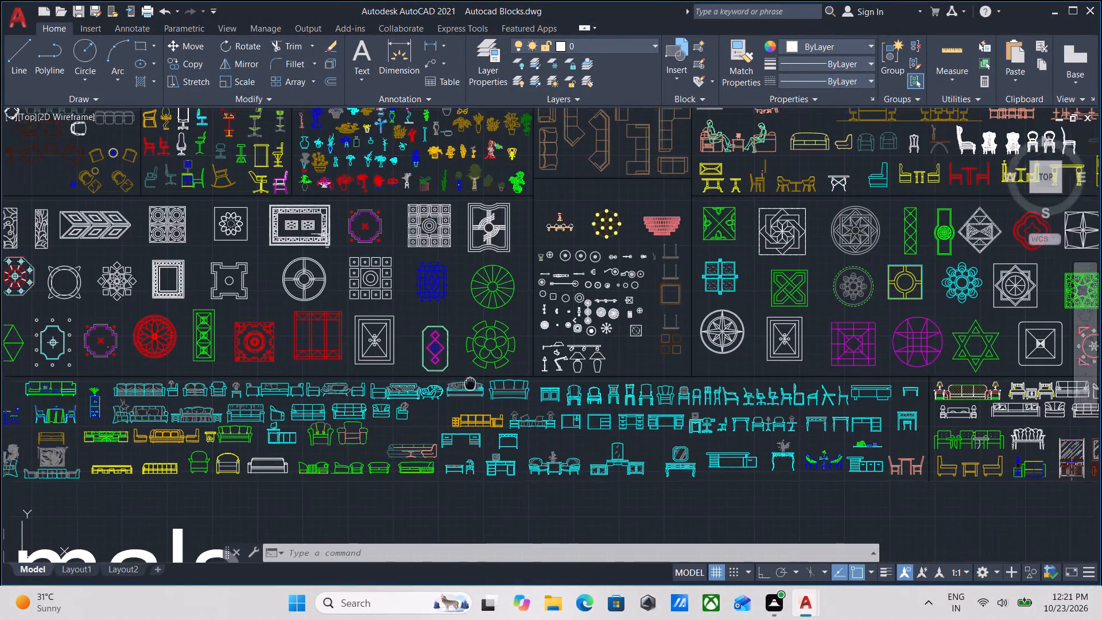
middle_drag(473, 386, 541, 440)
scroll(556, 428, down, 1)
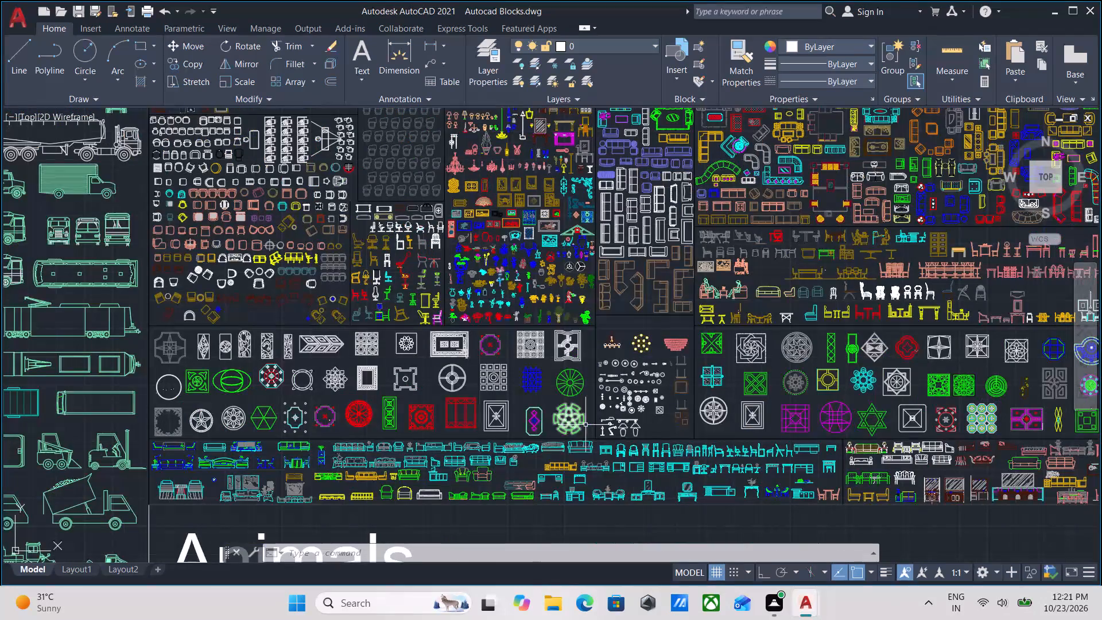
middle_drag(510, 422, 804, 387)
scroll(292, 403, down, 4)
middle_drag(294, 405, 437, 429)
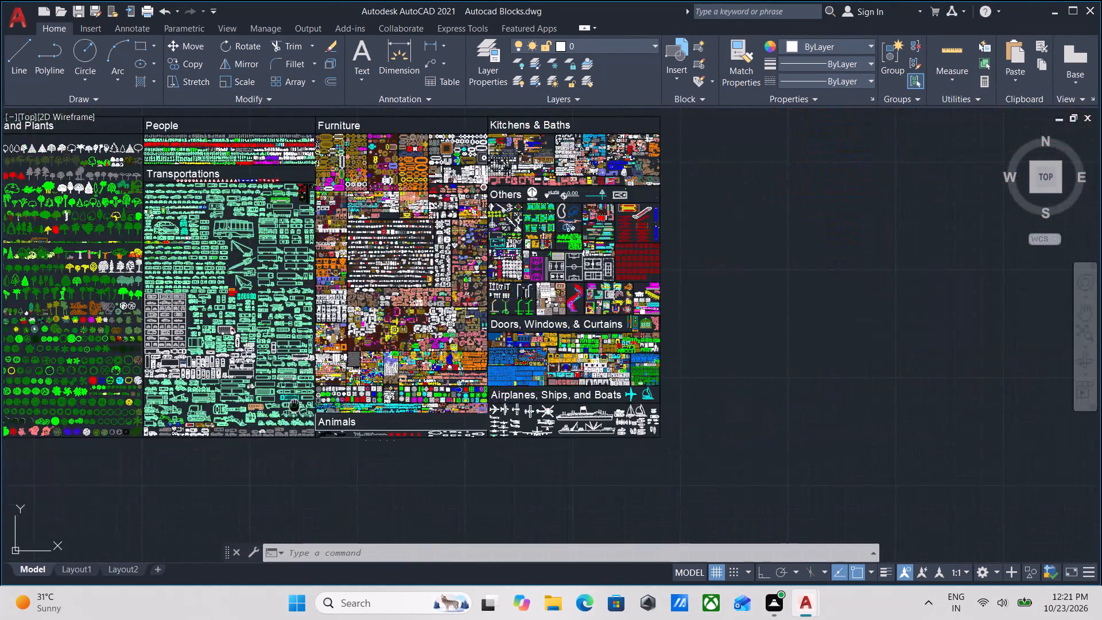
middle_drag(437, 429, 564, 435)
scroll(352, 429, up, 2)
scroll(264, 419, up, 2)
middle_drag(264, 419, 430, 454)
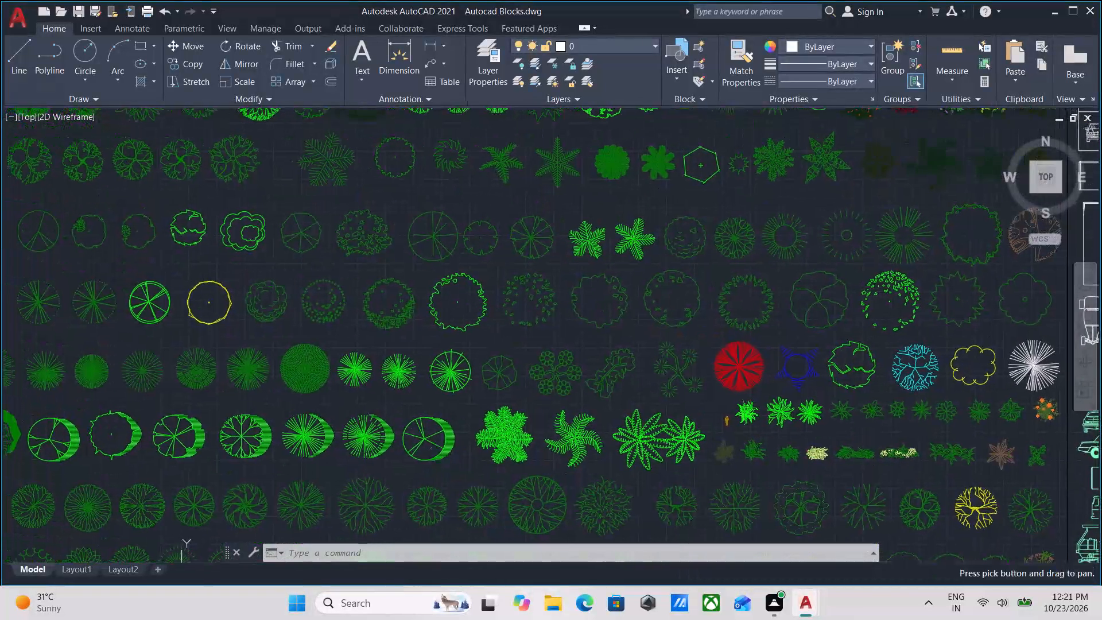
Examine the rows of plan-view tree and plant blocks for symbols that suit the site plan's garden.
middle_drag(616, 433, 546, 336)
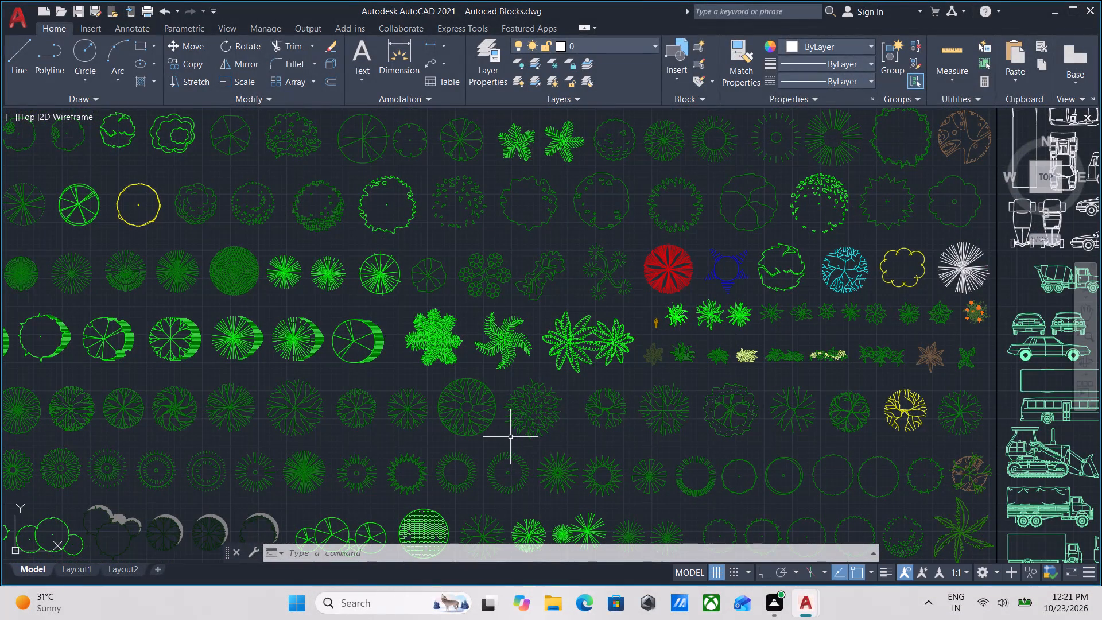
scroll(510, 437, down, 1)
middle_drag(510, 437, 583, 390)
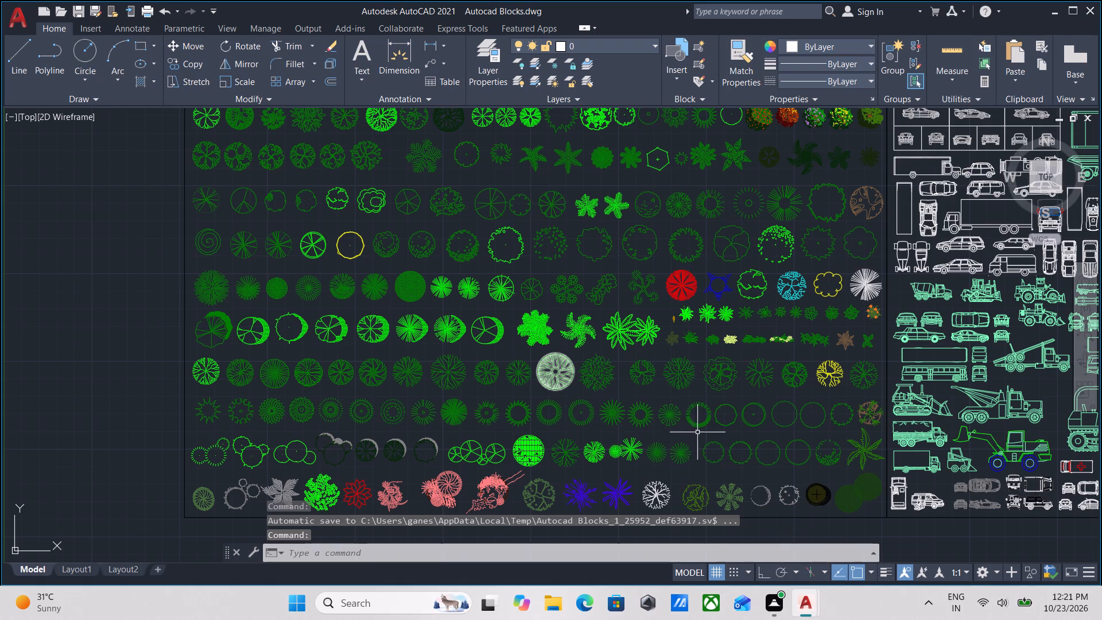
middle_drag(676, 430, 641, 415)
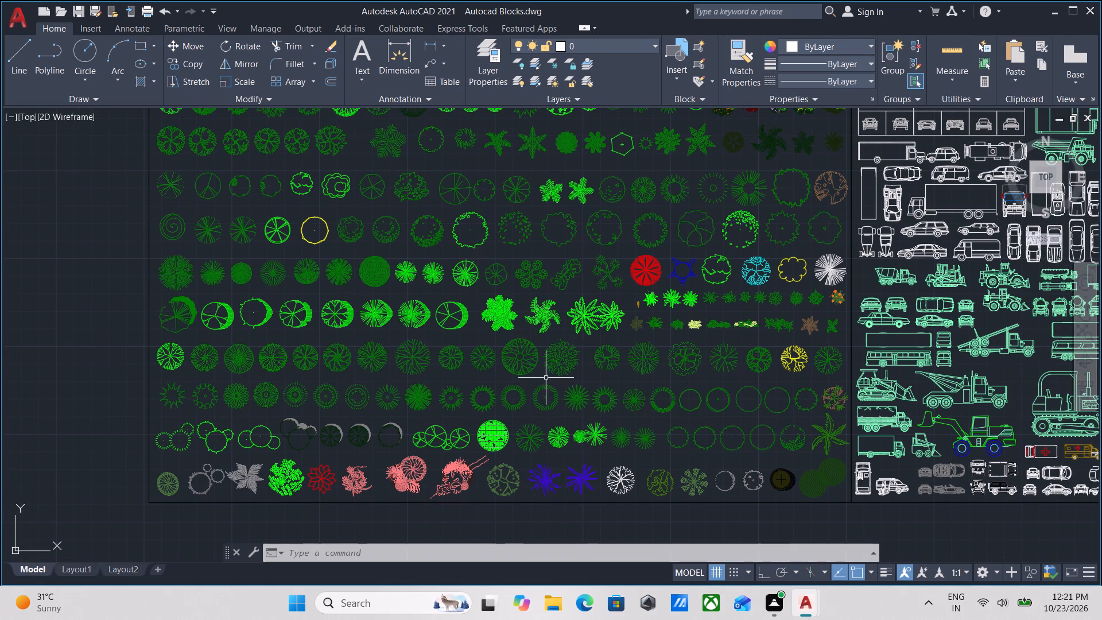
scroll(549, 375, up, 1)
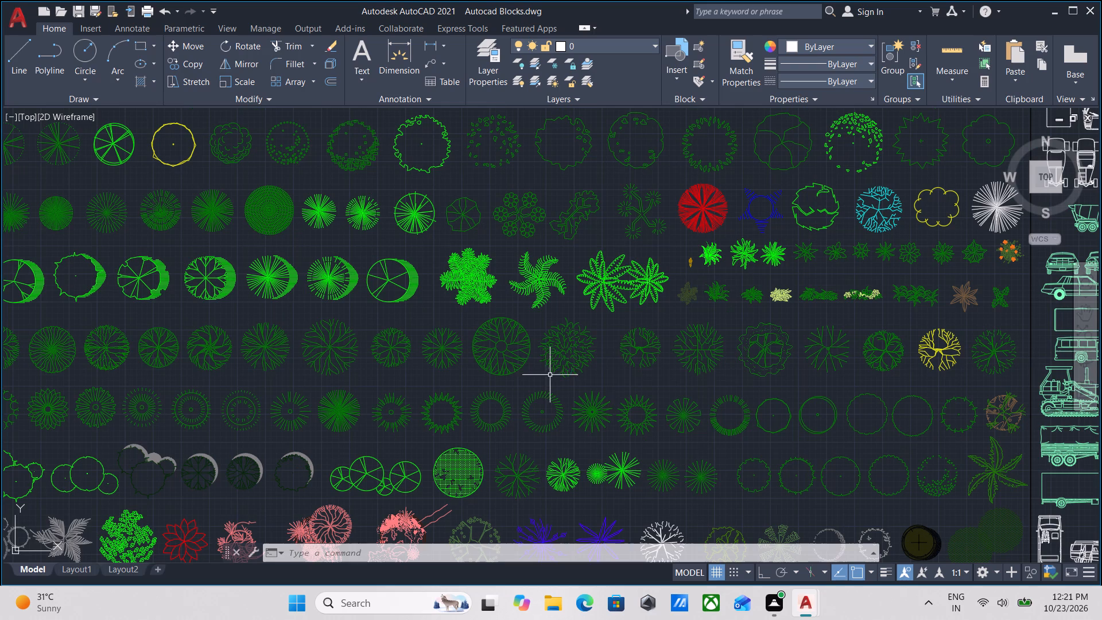
scroll(732, 383, down, 1)
middle_drag(732, 383, 588, 400)
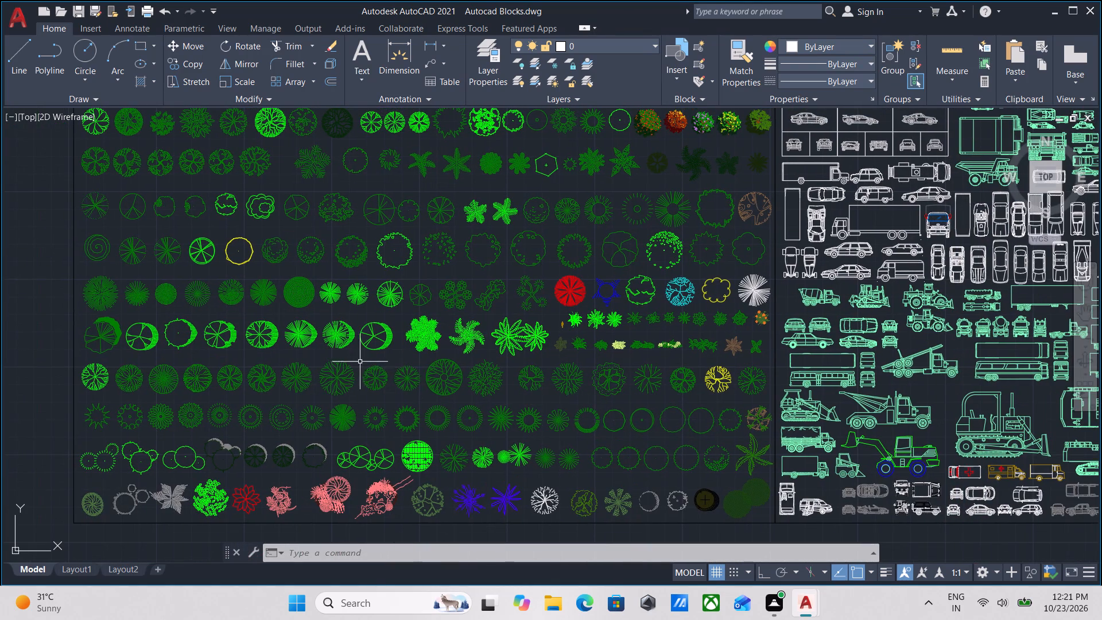
scroll(405, 371, up, 1)
scroll(500, 423, up, 1)
scroll(500, 423, down, 2)
middle_drag(500, 423, 476, 450)
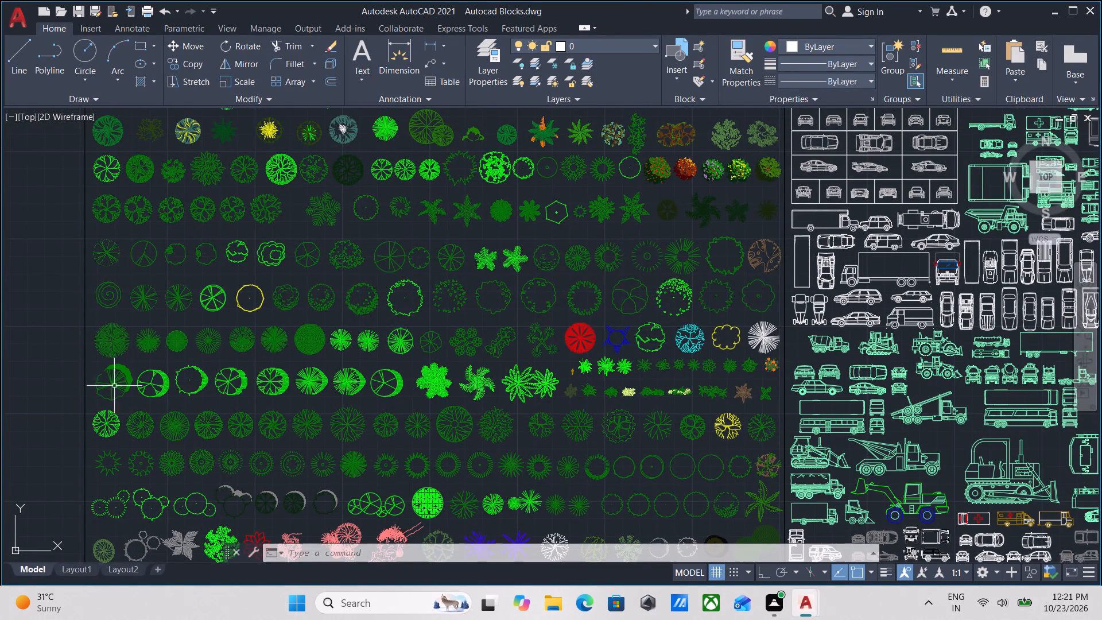
middle_drag(170, 389, 284, 217)
scroll(320, 368, up, 1)
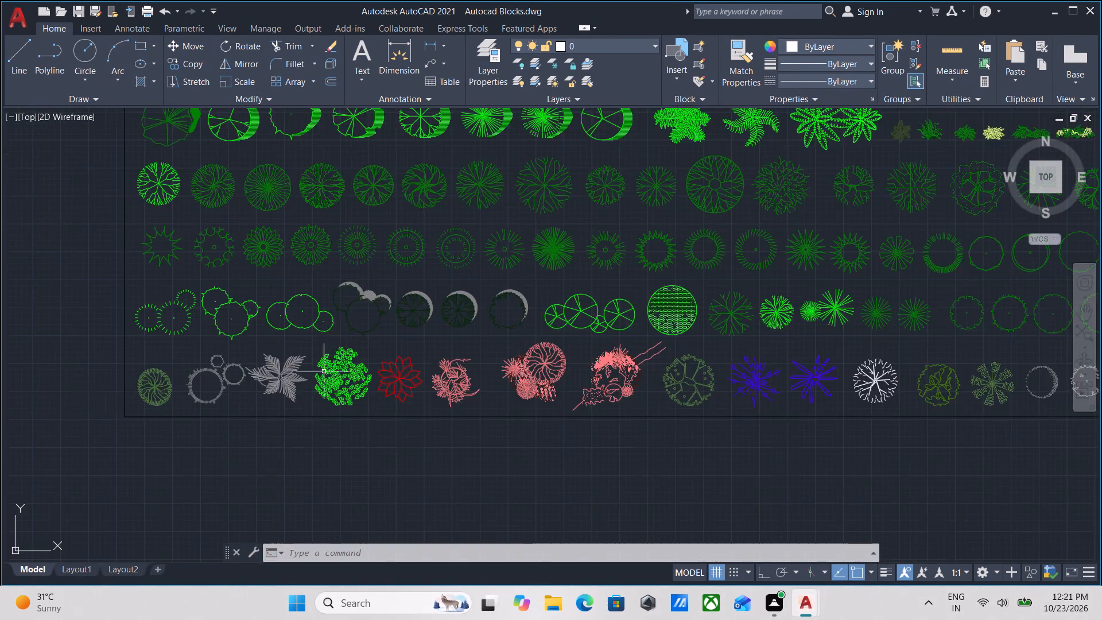
scroll(325, 374, up, 1)
scroll(343, 379, down, 2)
middle_drag(345, 378, 186, 413)
scroll(462, 392, up, 2)
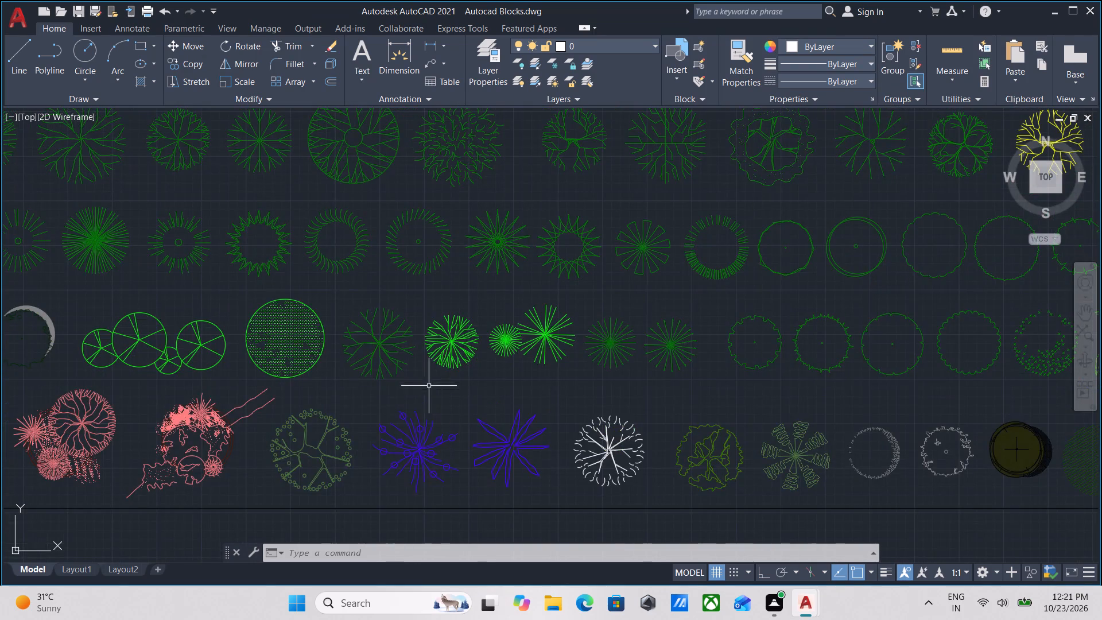
scroll(420, 381, up, 1)
scroll(420, 381, down, 1)
middle_drag(420, 381, 413, 452)
middle_drag(486, 372, 360, 436)
scroll(468, 348, down, 1)
middle_drag(468, 348, 467, 363)
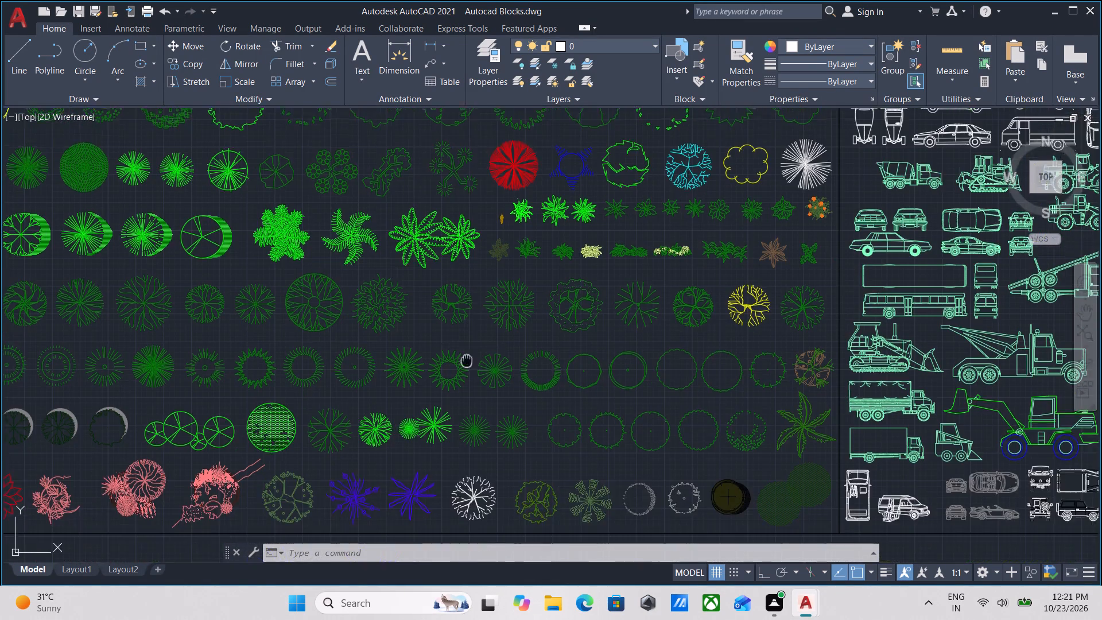
middle_drag(467, 363, 459, 412)
scroll(395, 381, up, 2)
scroll(404, 410, down, 1)
middle_drag(404, 410, 517, 413)
Copy six branching plan-view tree blocks from the middle of the row containing the yellow branched tree to the clipboard.
click(515, 416)
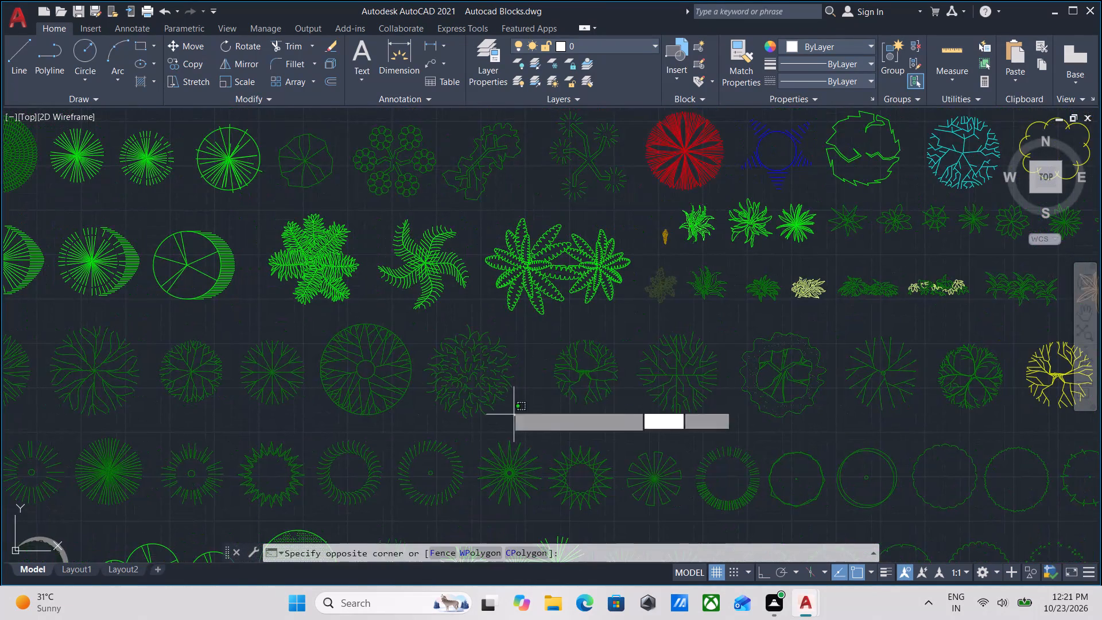
click(478, 362)
click(387, 431)
click(351, 383)
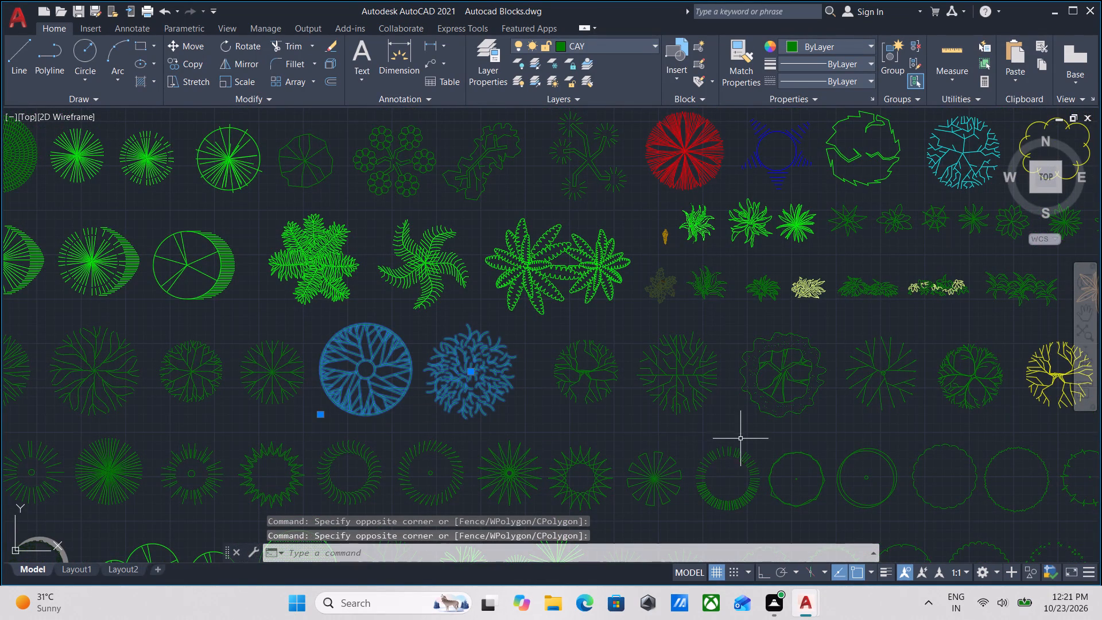
scroll(477, 437, down, 1)
middle_drag(480, 436, 603, 436)
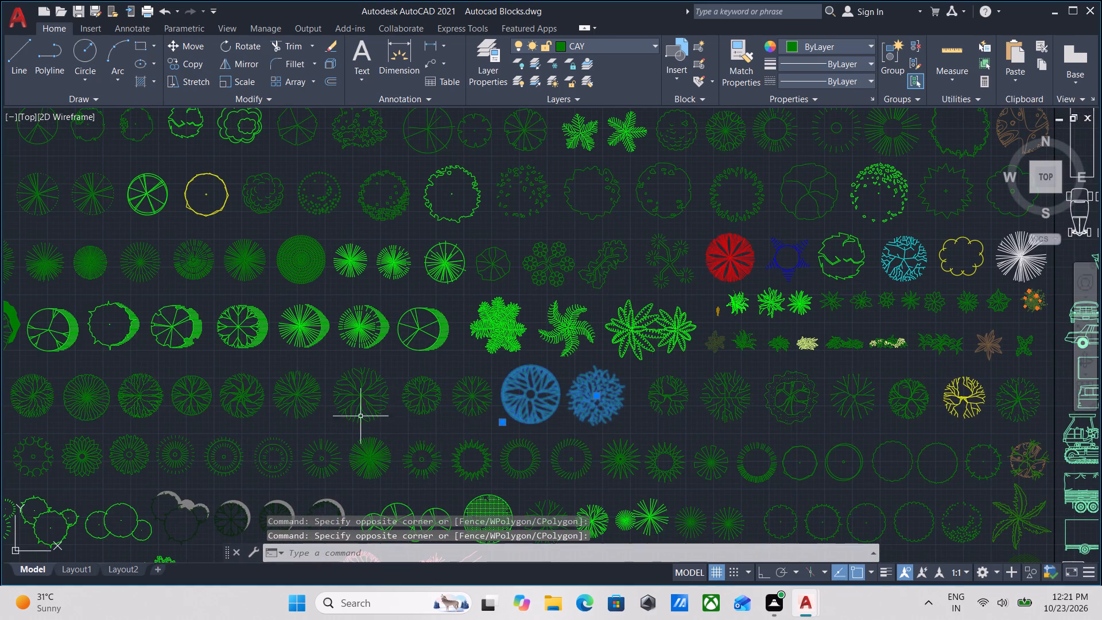
middle_drag(293, 421, 347, 417)
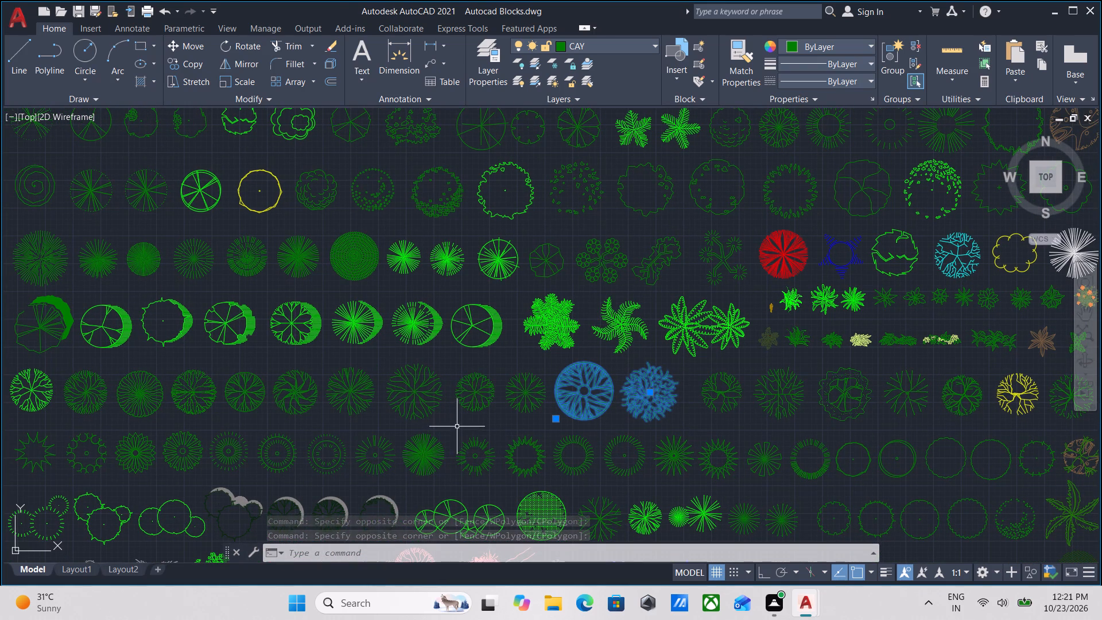
click(461, 427)
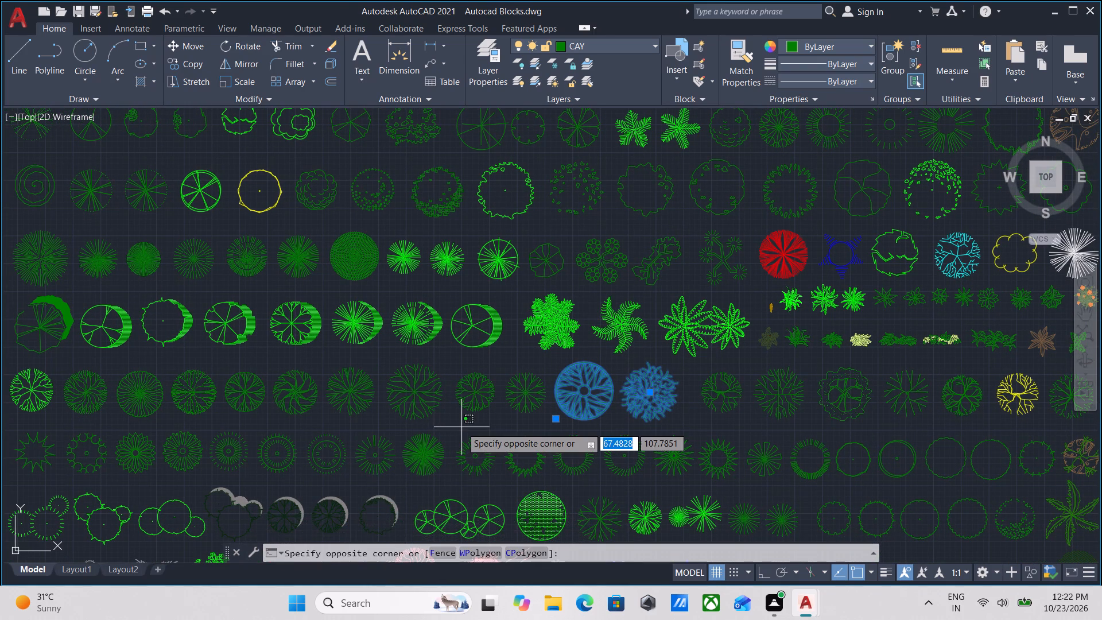
click(398, 389)
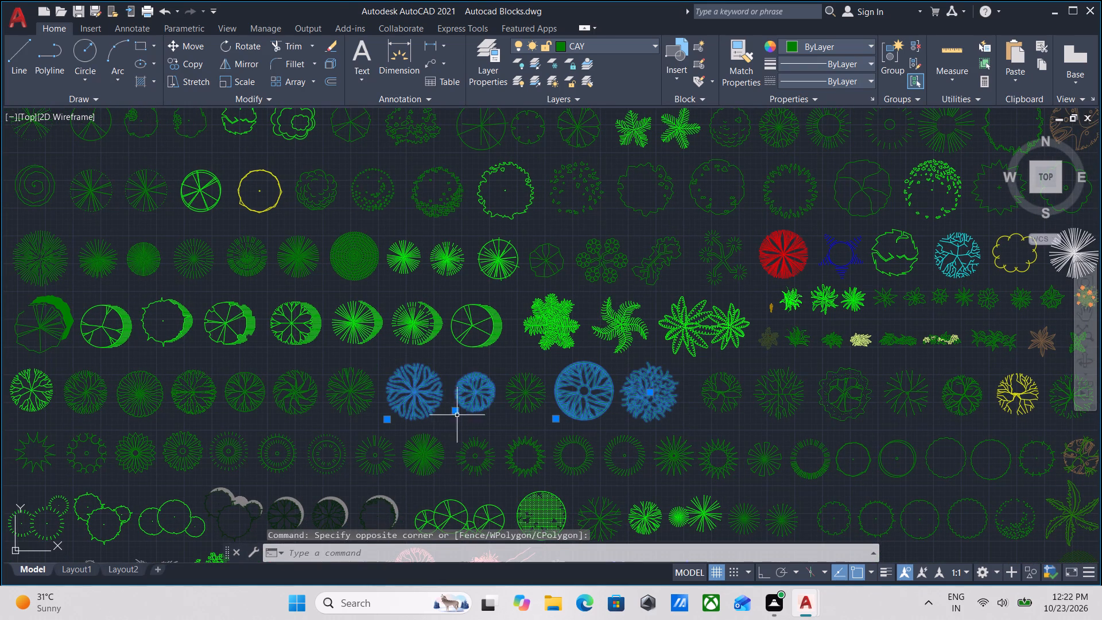
scroll(542, 404, down, 1)
middle_drag(542, 404, 522, 415)
scroll(518, 419, up, 1)
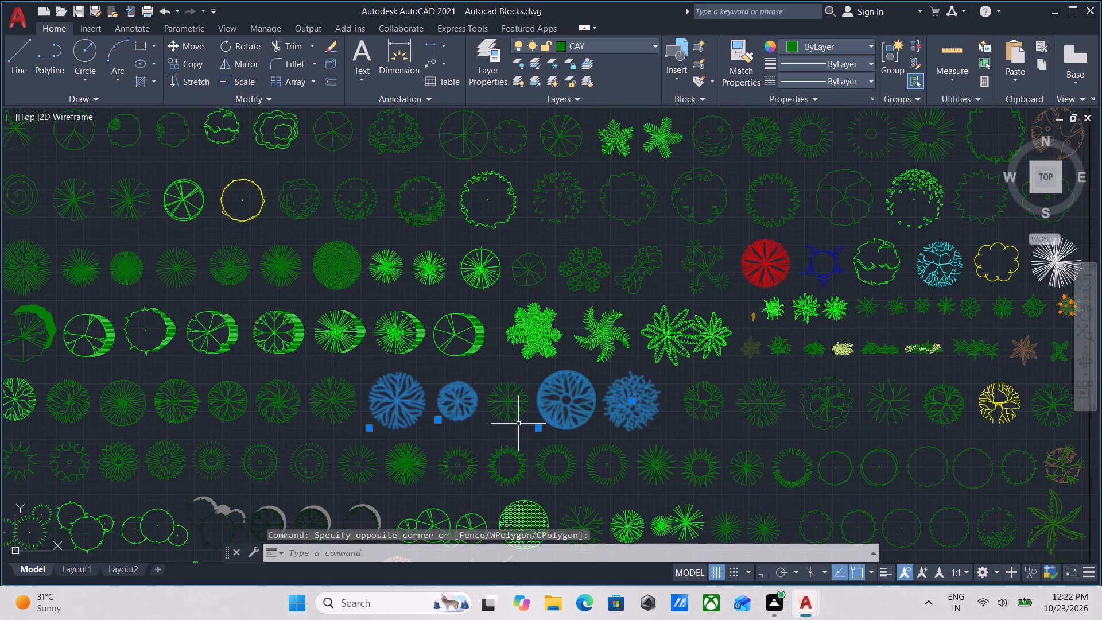
click(517, 430)
click(499, 412)
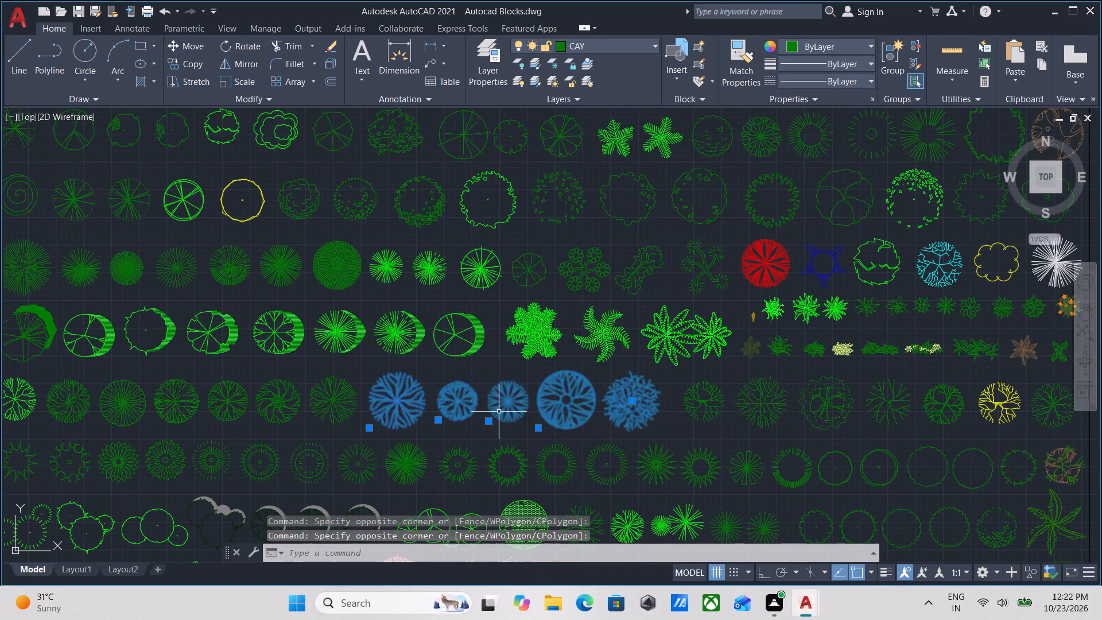
scroll(514, 407, down, 2)
middle_drag(514, 407, 478, 416)
scroll(564, 382, up, 2)
scroll(576, 369, down, 2)
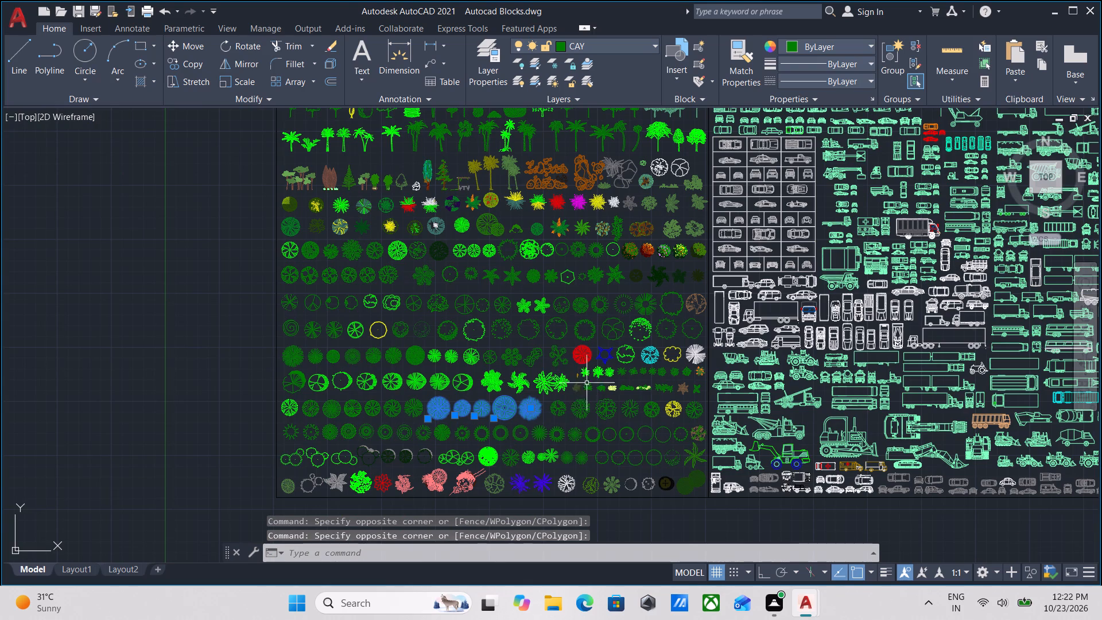
scroll(623, 464, up, 2)
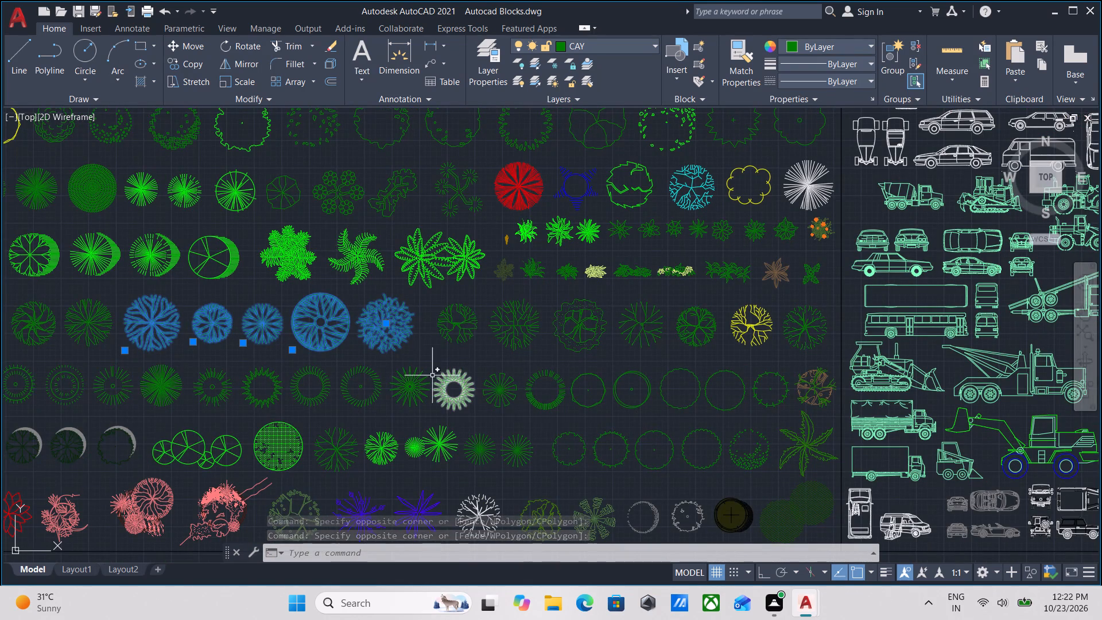
click(455, 347)
click(444, 323)
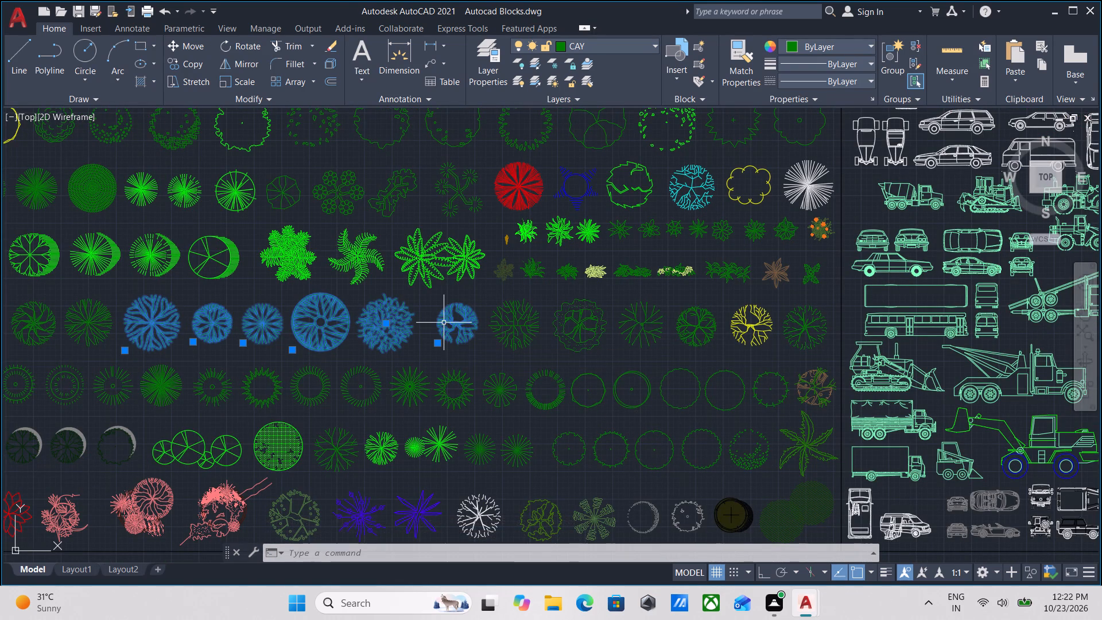
key(ctrl+c)
key(ctrl+c)
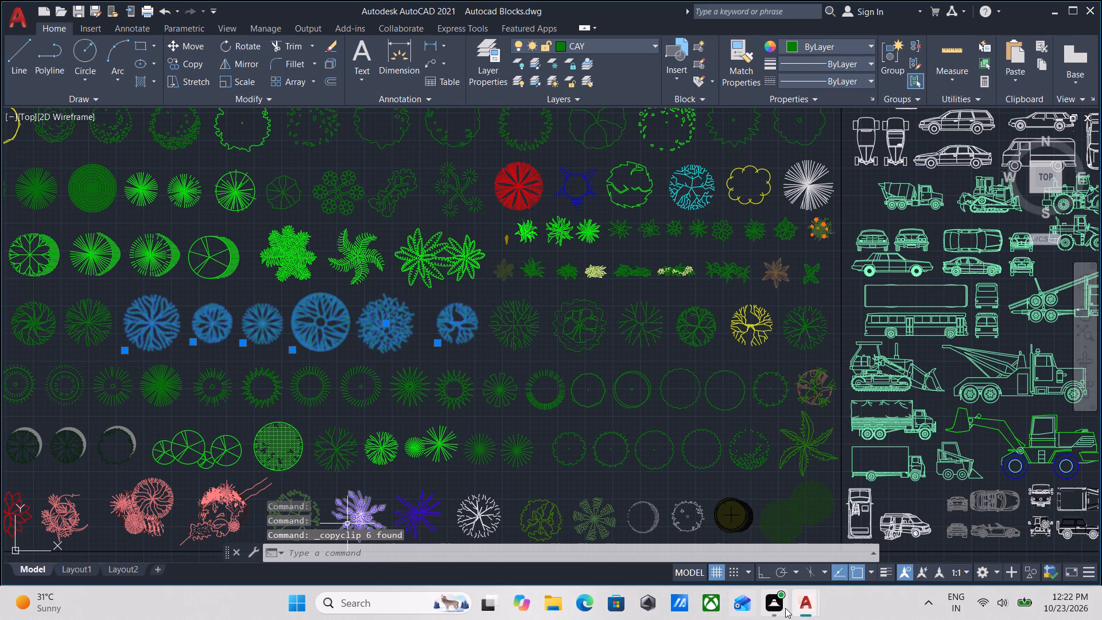
Switch to Drawing1 and paste the six copied trees in the empty space west of the front lawn.
click(747, 556)
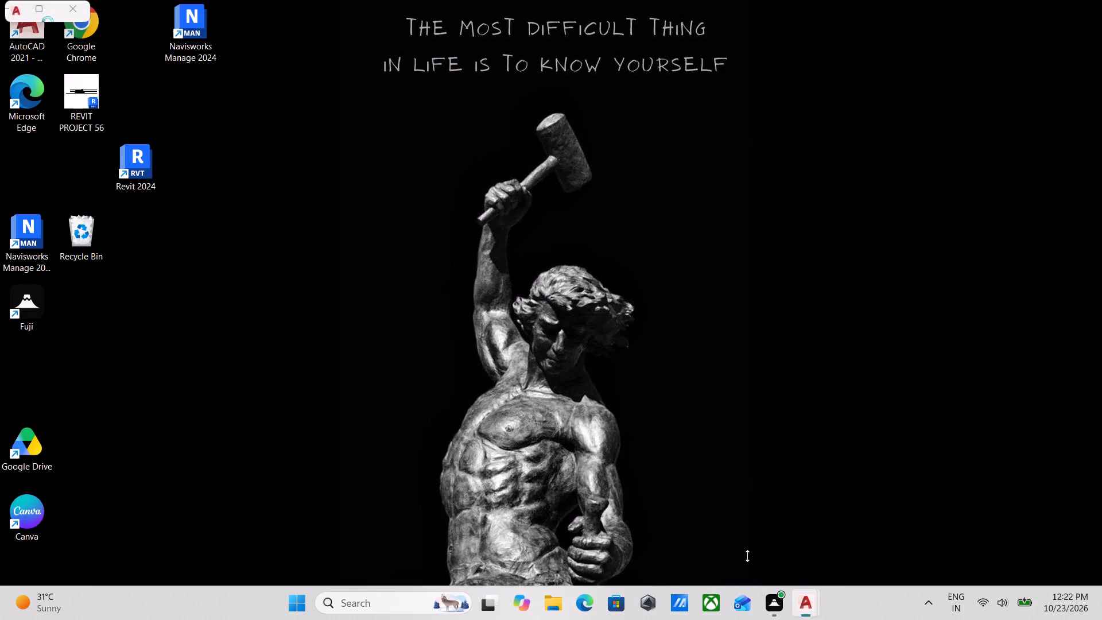
middle_drag(375, 441, 416, 313)
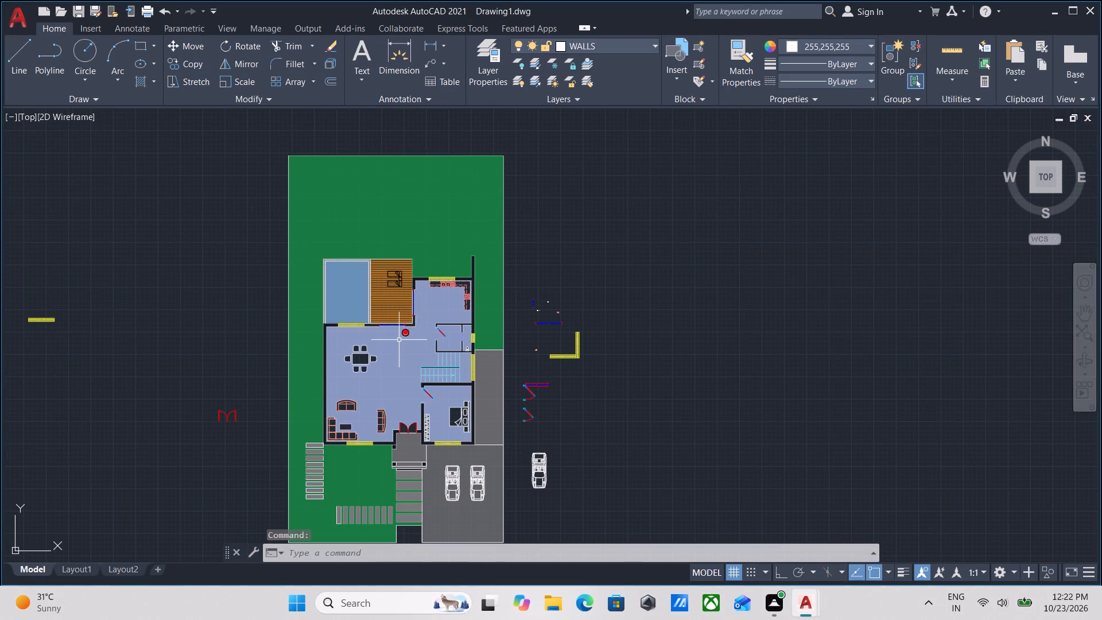
scroll(359, 409, up, 1)
scroll(320, 525, up, 2)
scroll(385, 424, up, 2)
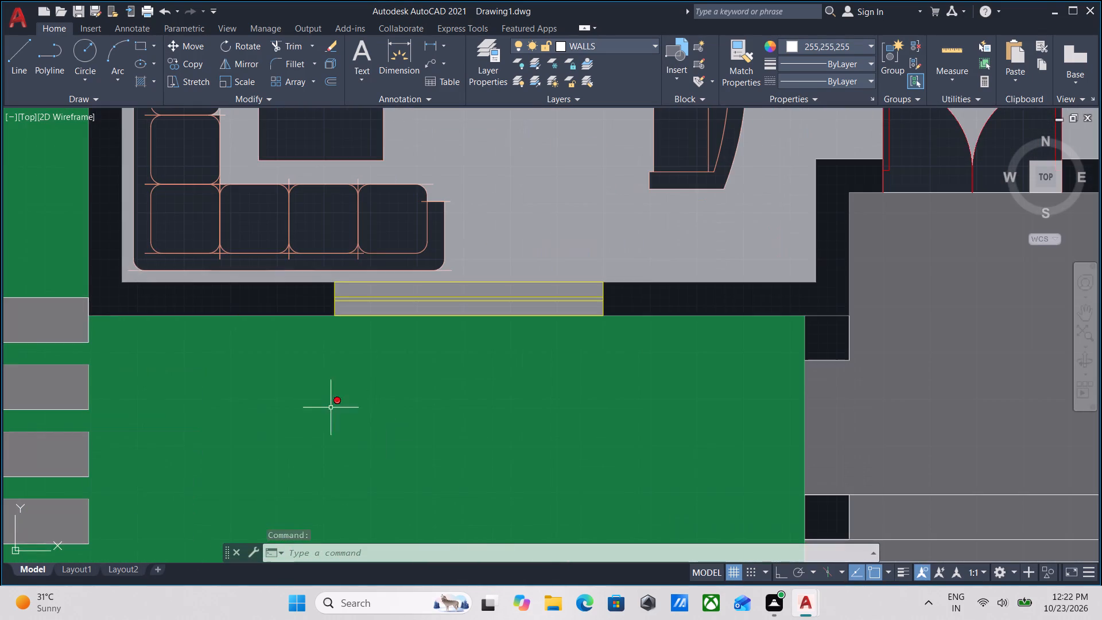
middle_drag(315, 399, 440, 417)
middle_drag(445, 414, 519, 421)
scroll(524, 410, up, 1)
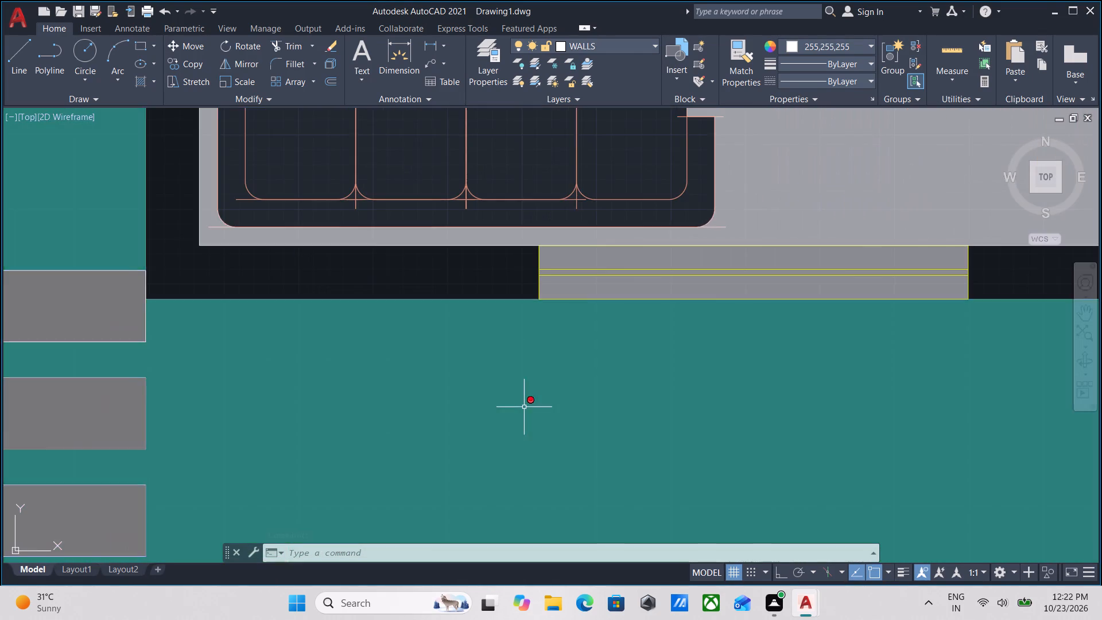
middle_drag(524, 407, 549, 430)
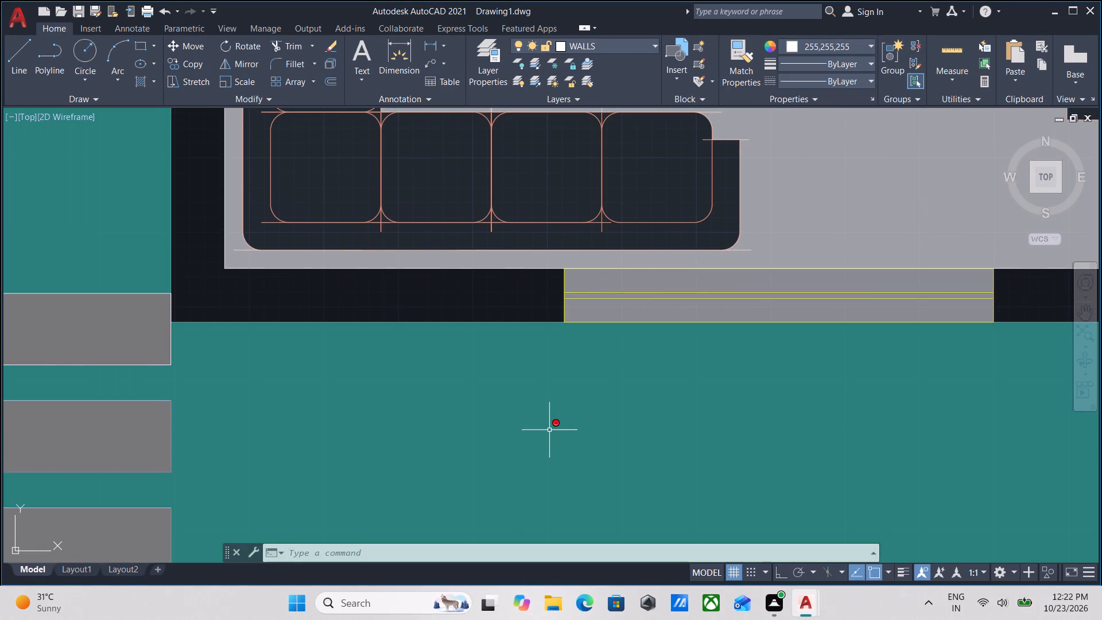
scroll(734, 367, down, 4)
middle_drag(532, 363, 600, 351)
scroll(448, 403, up, 2)
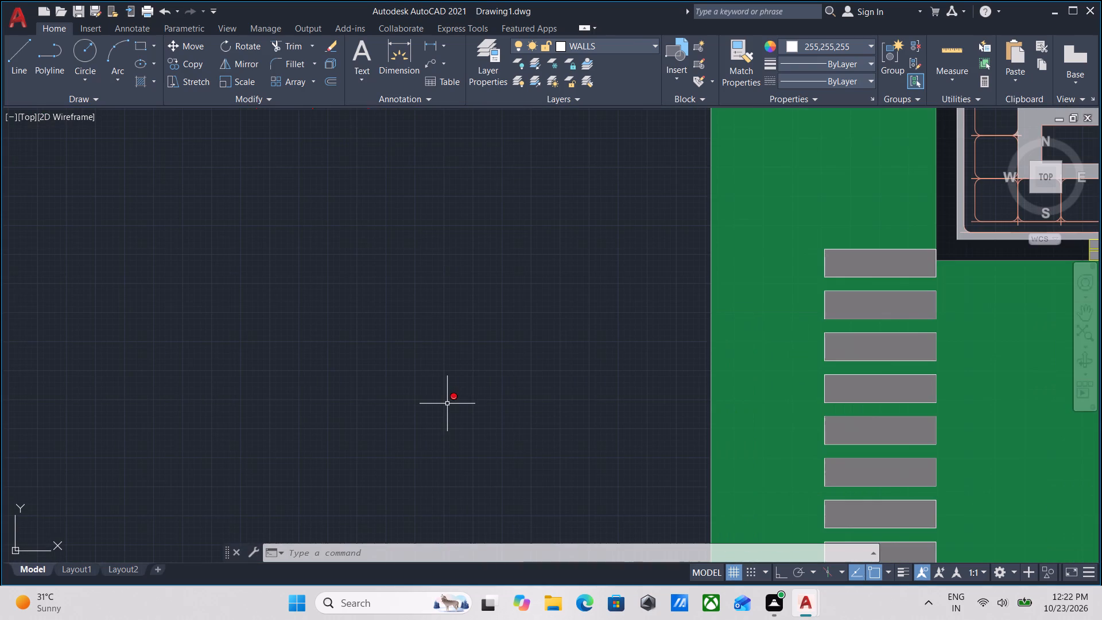
key(ctrl+v)
click(447, 404)
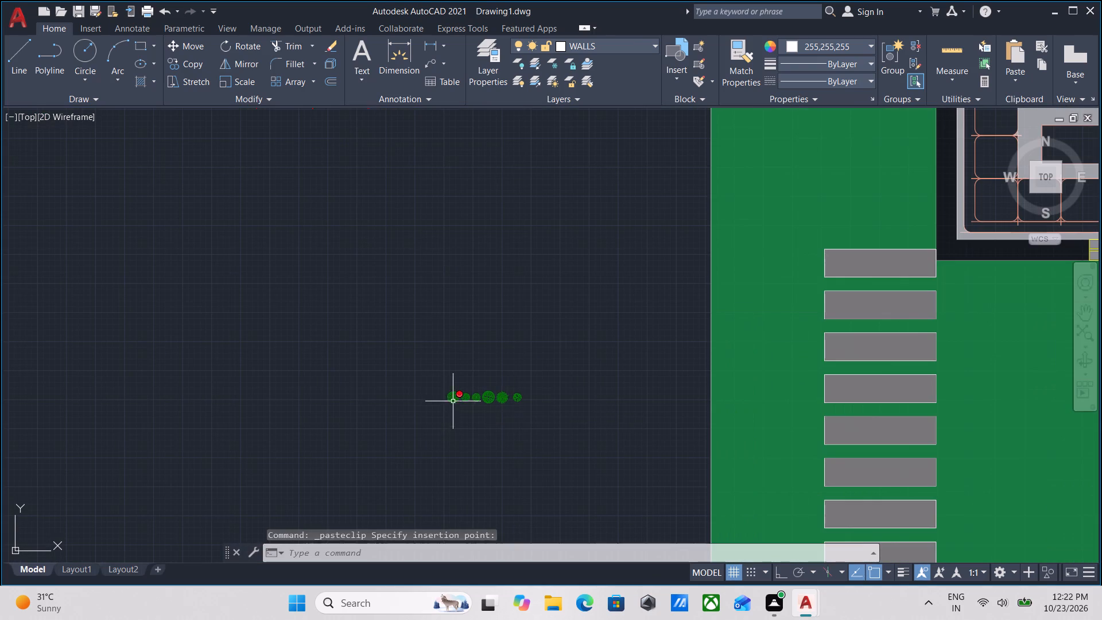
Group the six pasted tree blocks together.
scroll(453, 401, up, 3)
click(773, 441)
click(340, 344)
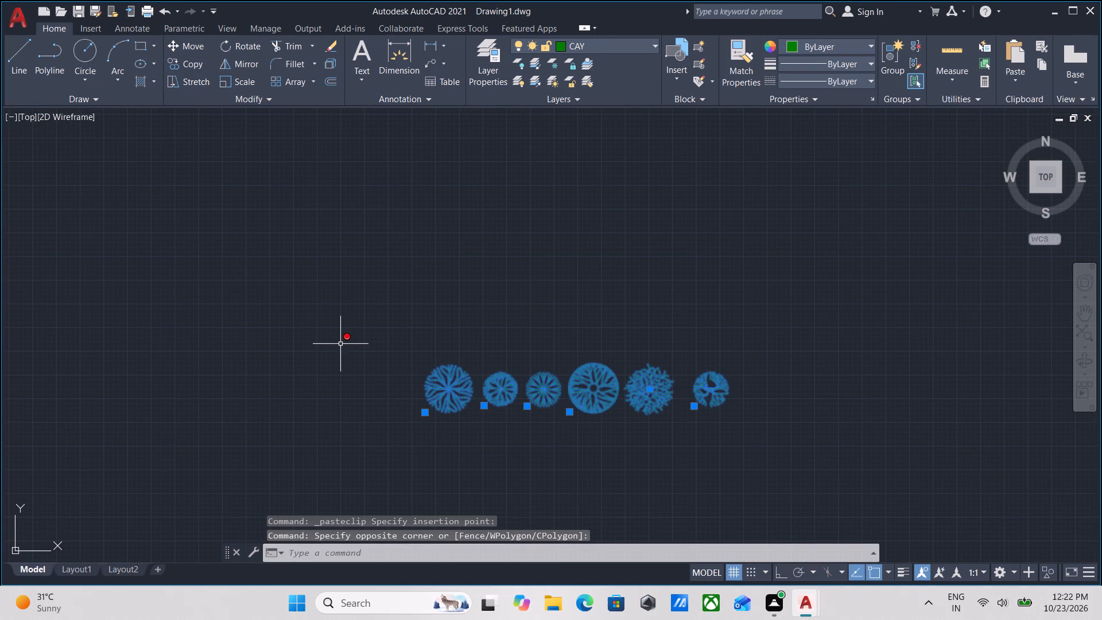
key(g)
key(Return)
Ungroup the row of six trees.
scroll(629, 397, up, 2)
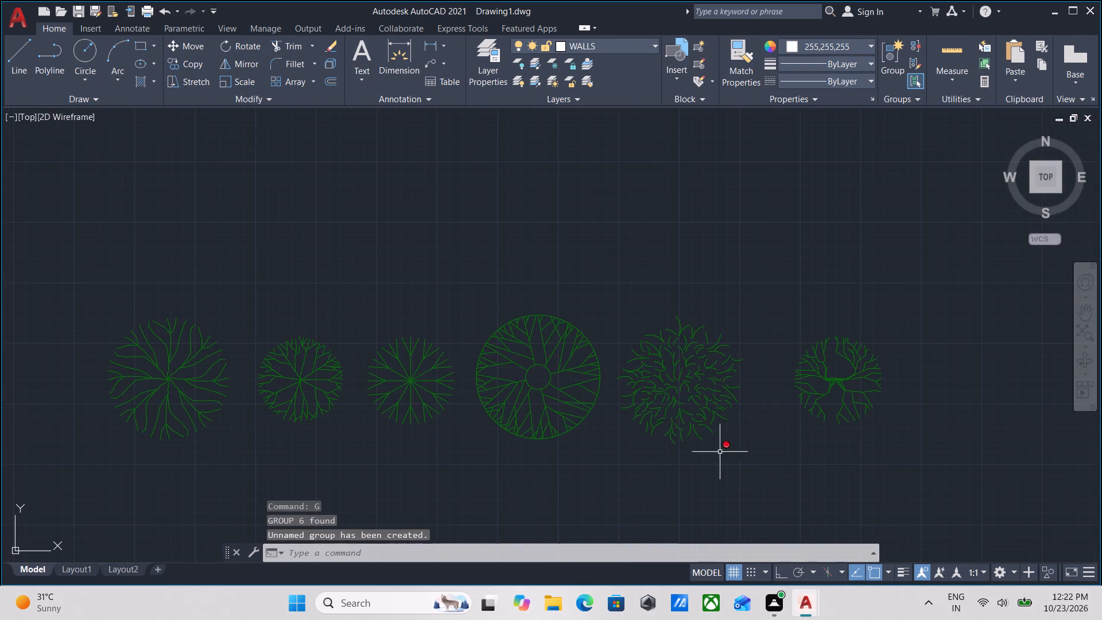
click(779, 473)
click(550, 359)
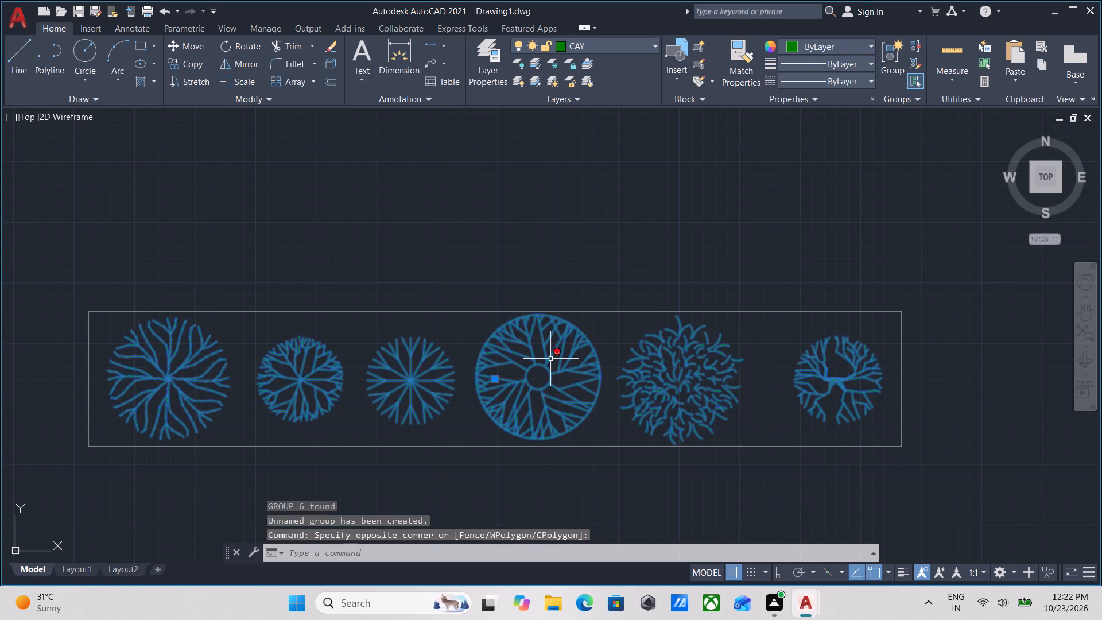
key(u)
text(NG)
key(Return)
Explode all six pasted tree blocks into separate linework.
drag(883, 478, 874, 470)
click(403, 316)
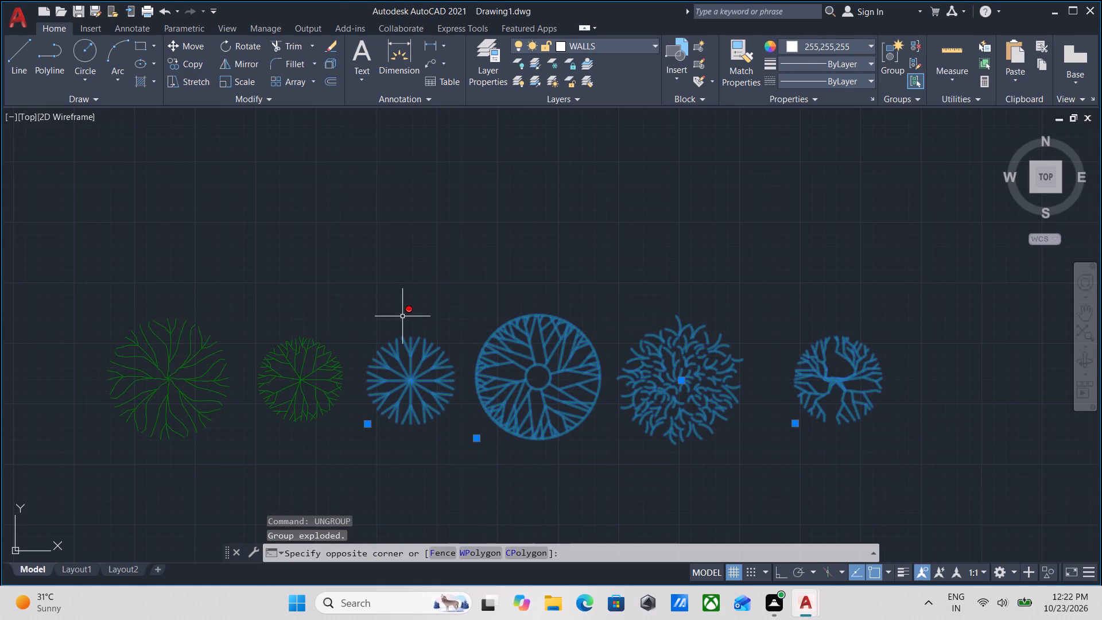
scroll(402, 316, down, 1)
drag(410, 403, 397, 394)
click(224, 332)
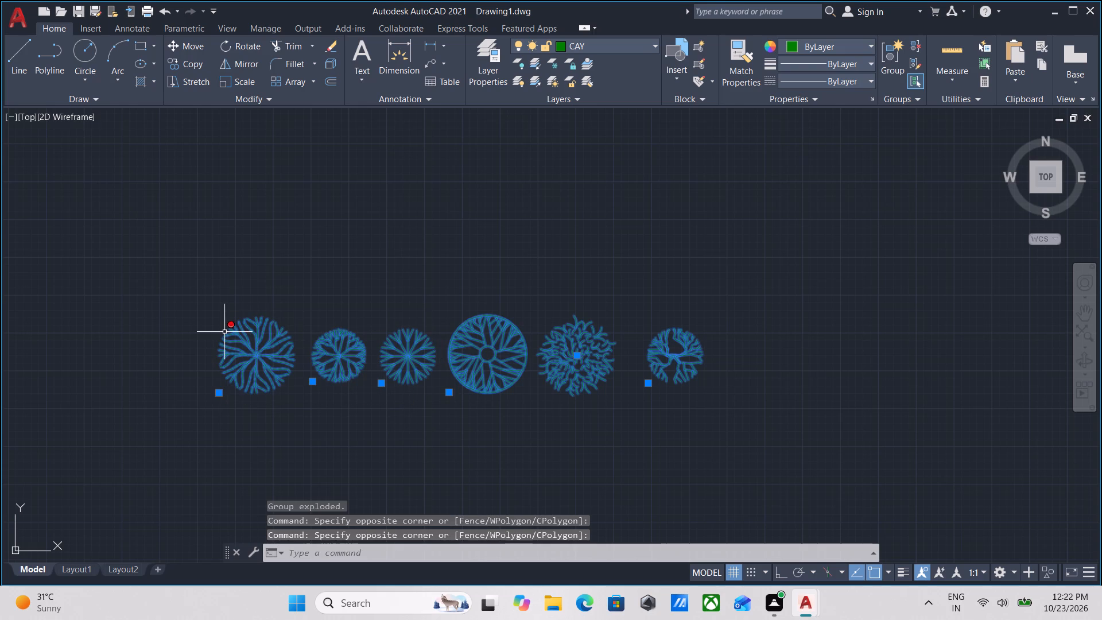
key(x)
key(Return)
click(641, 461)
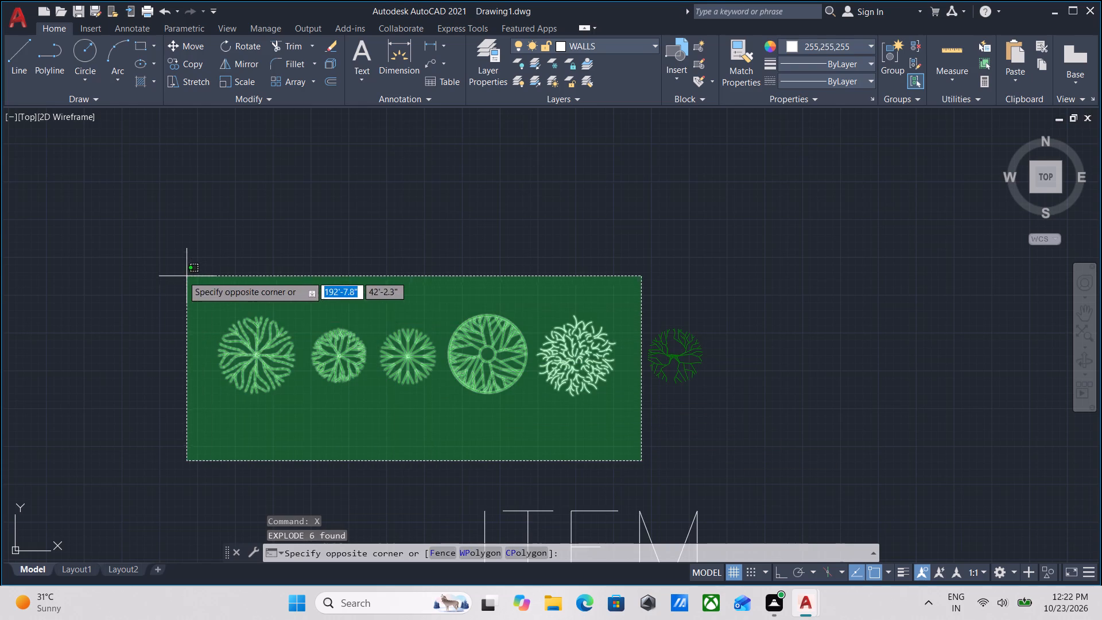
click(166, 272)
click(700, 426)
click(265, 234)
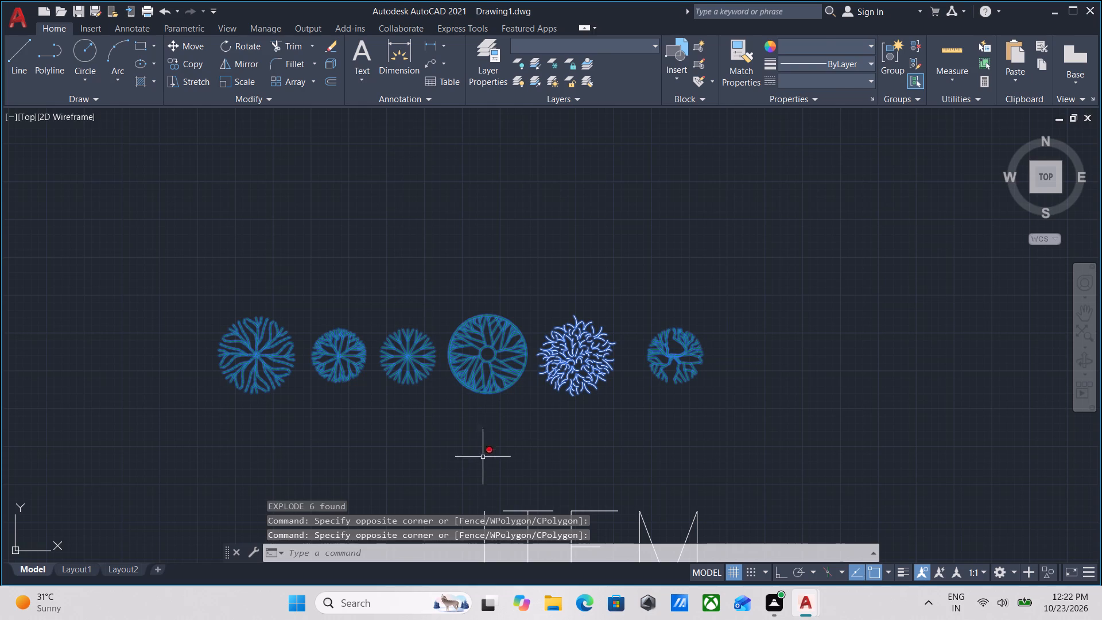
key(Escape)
Set the colour of the five trees on the CAY layer to index Green, leaving out the white bushy tree.
click(498, 447)
click(469, 334)
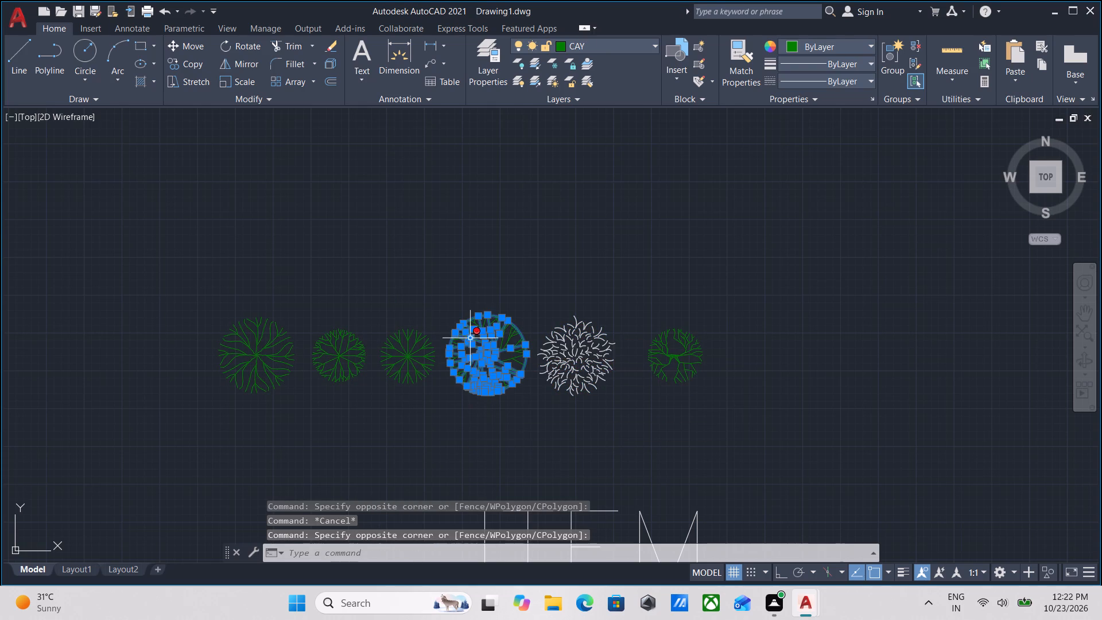
click(513, 458)
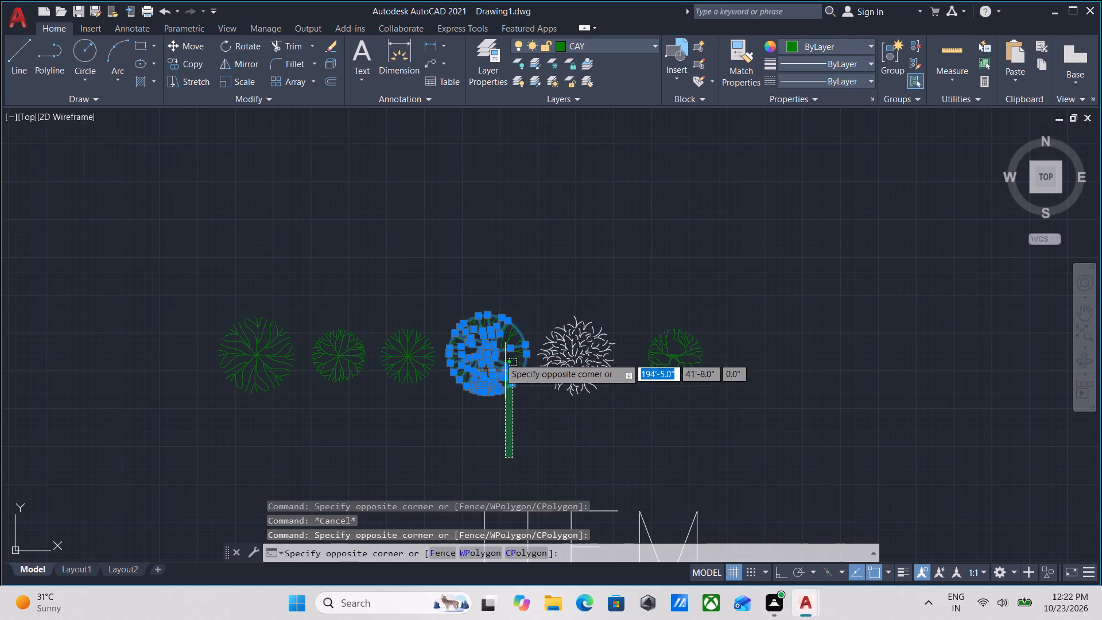
click(441, 251)
click(429, 450)
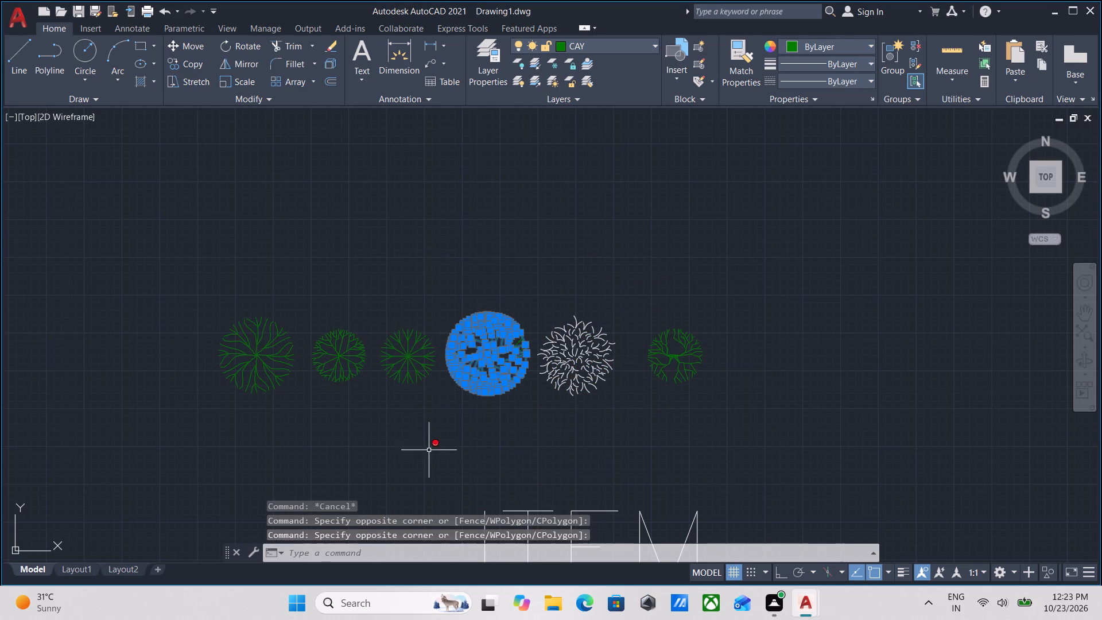
click(371, 266)
click(355, 427)
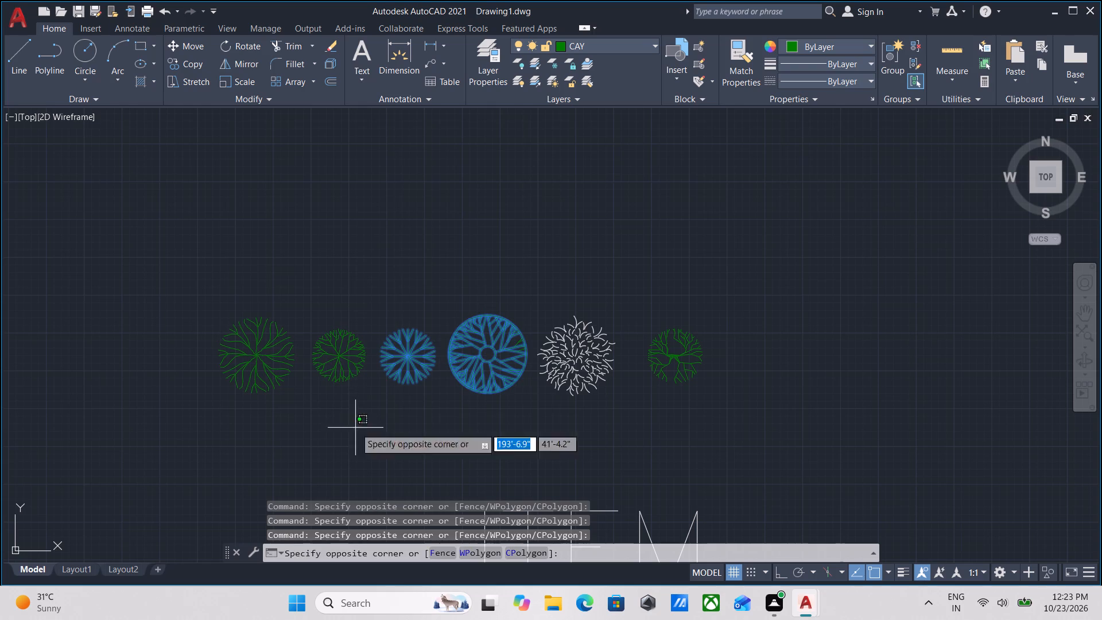
click(306, 275)
drag(370, 432, 378, 409)
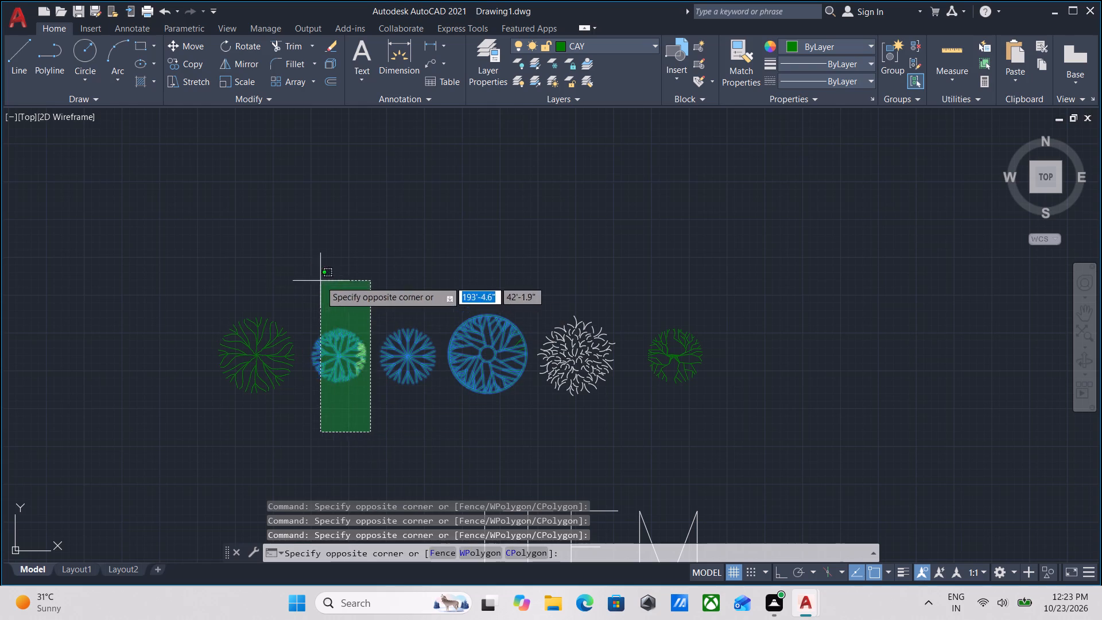
click(320, 281)
click(301, 436)
click(176, 263)
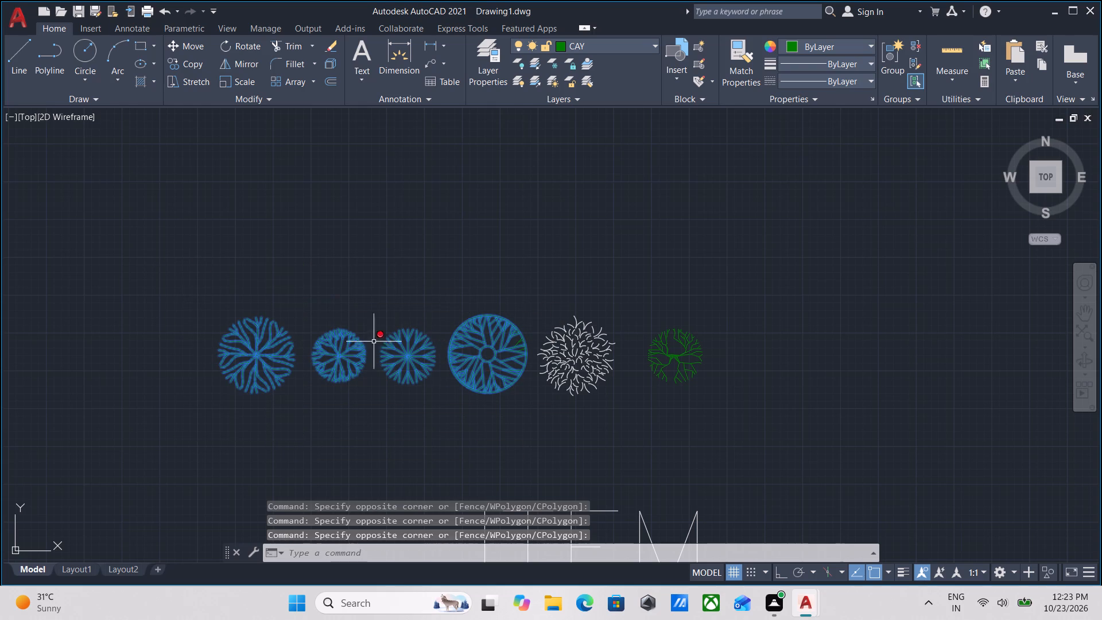
click(766, 423)
click(625, 278)
click(623, 447)
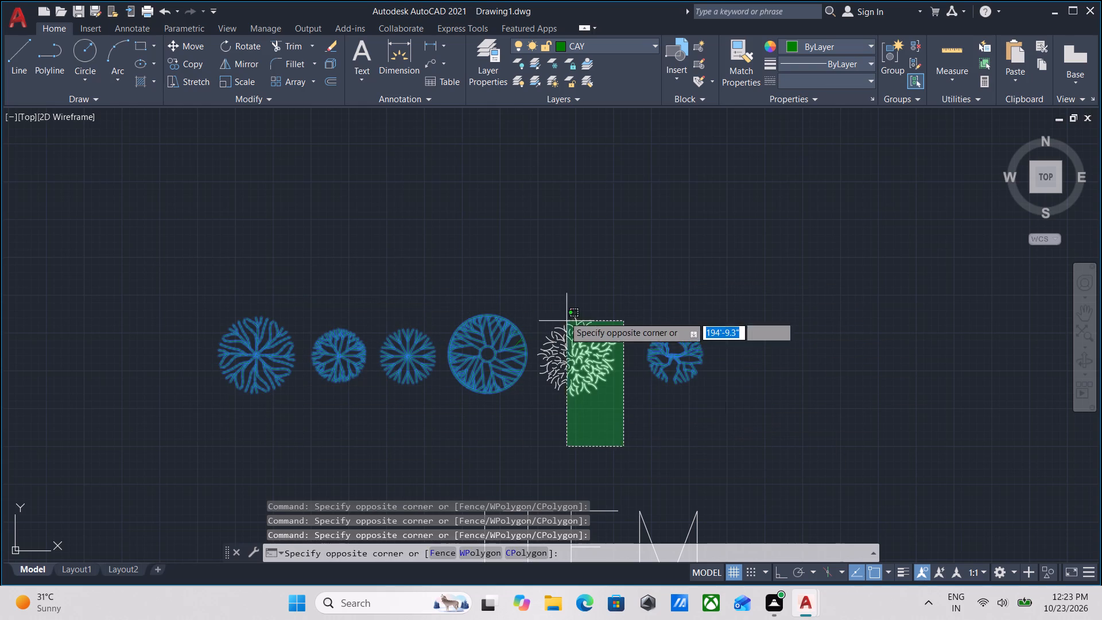
click(527, 263)
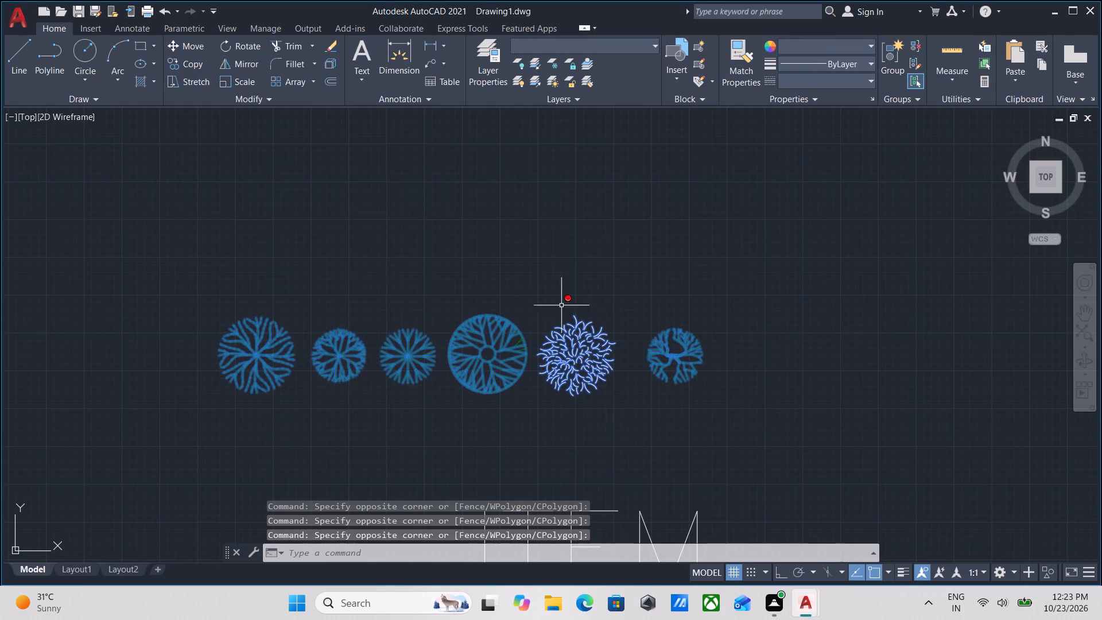
shift+click(539, 255)
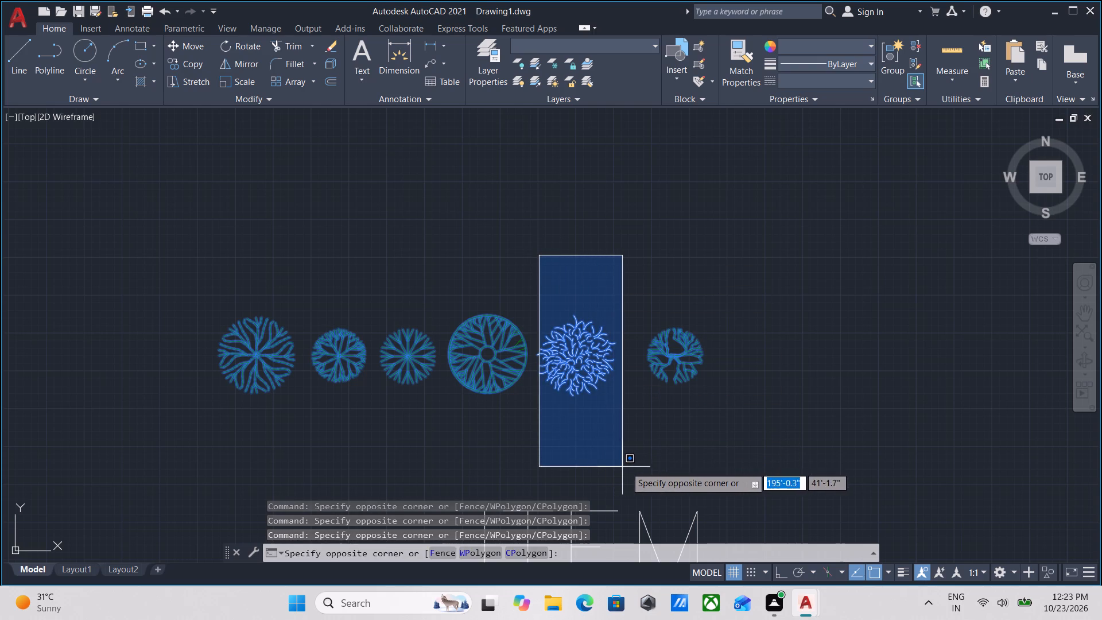
shift+click(626, 467)
click(519, 286)
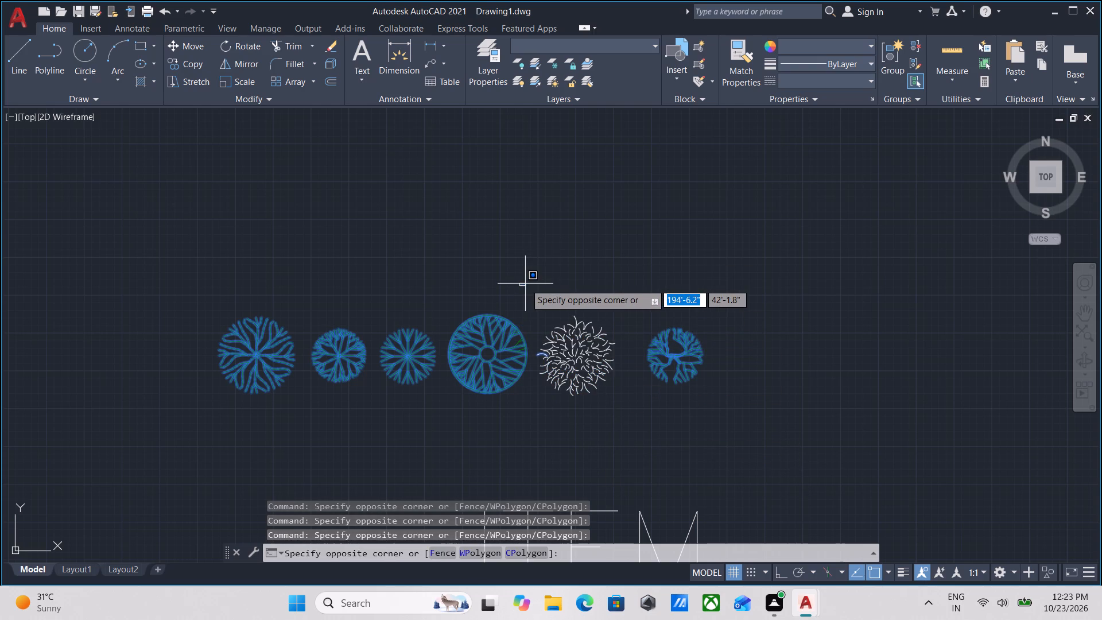
shift+click(525, 284)
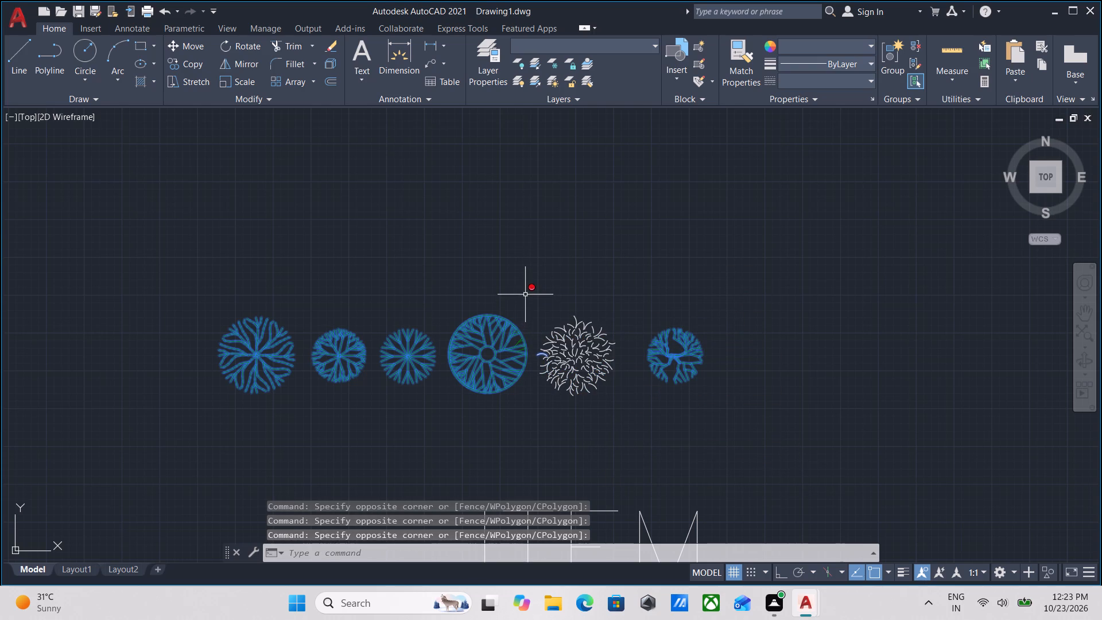
drag(514, 278, 546, 346)
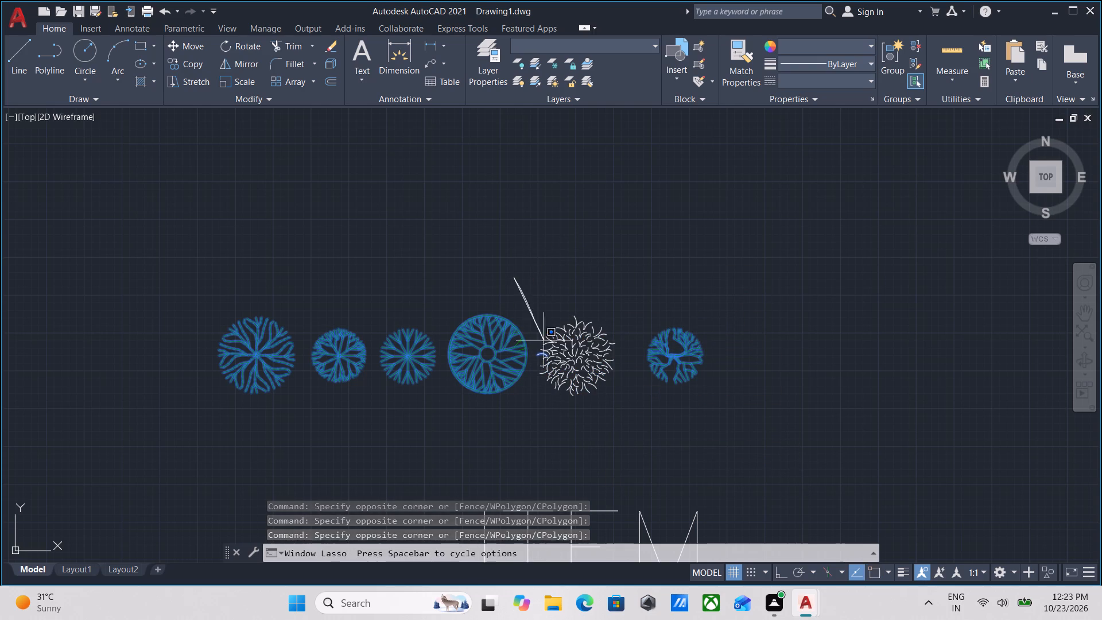
drag(546, 346, 554, 362)
click(529, 292)
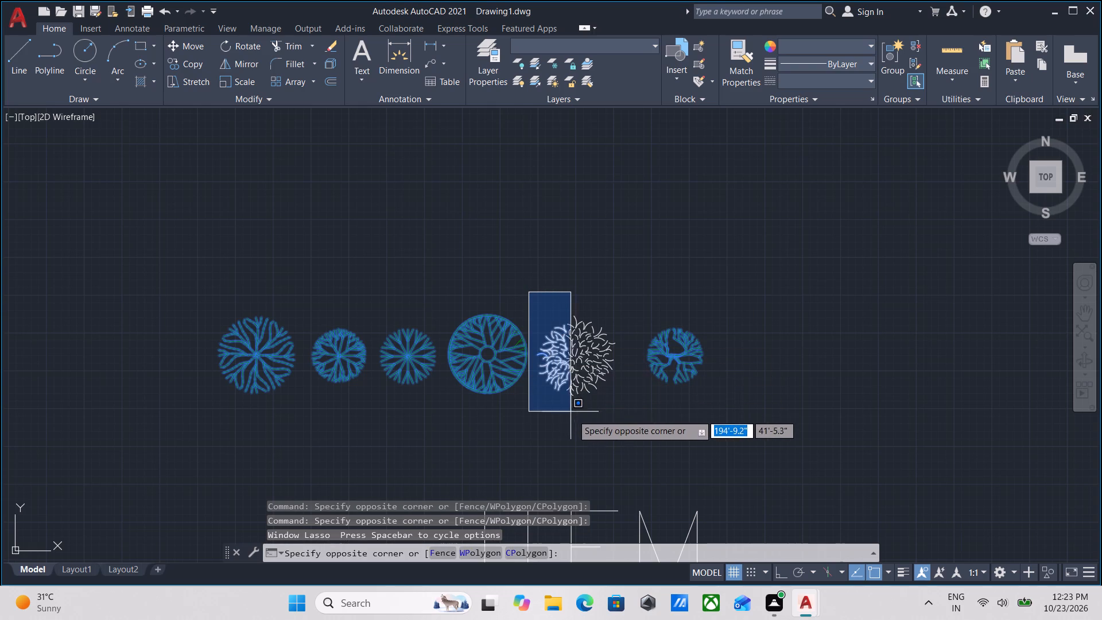
click(622, 431)
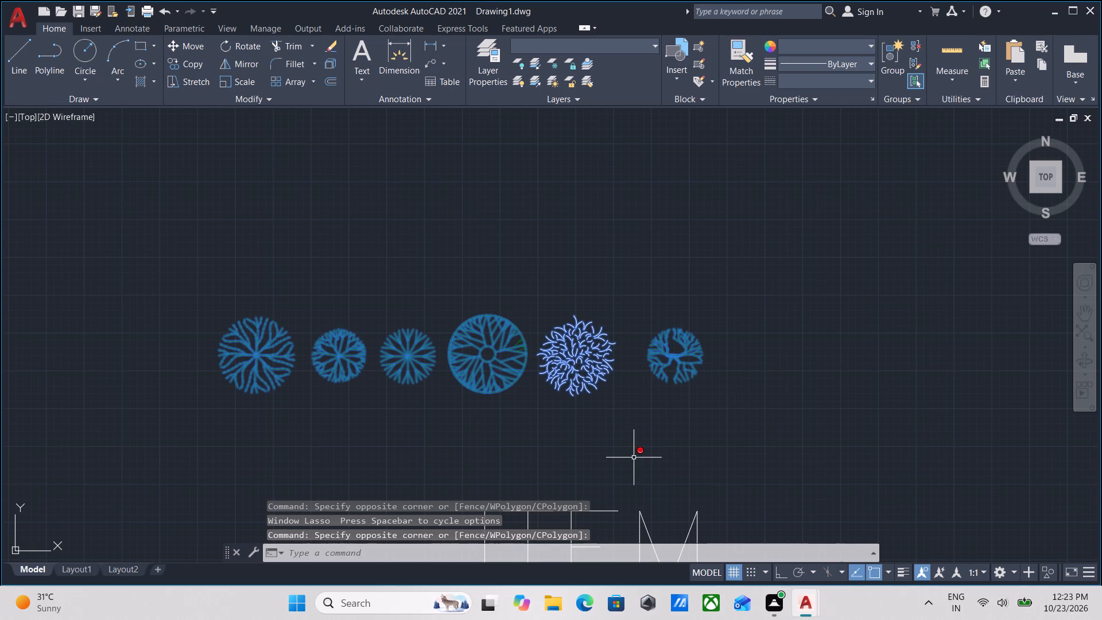
shift+click(636, 463)
shift+drag(634, 462, 626, 453)
shift+drag(625, 452, 621, 444)
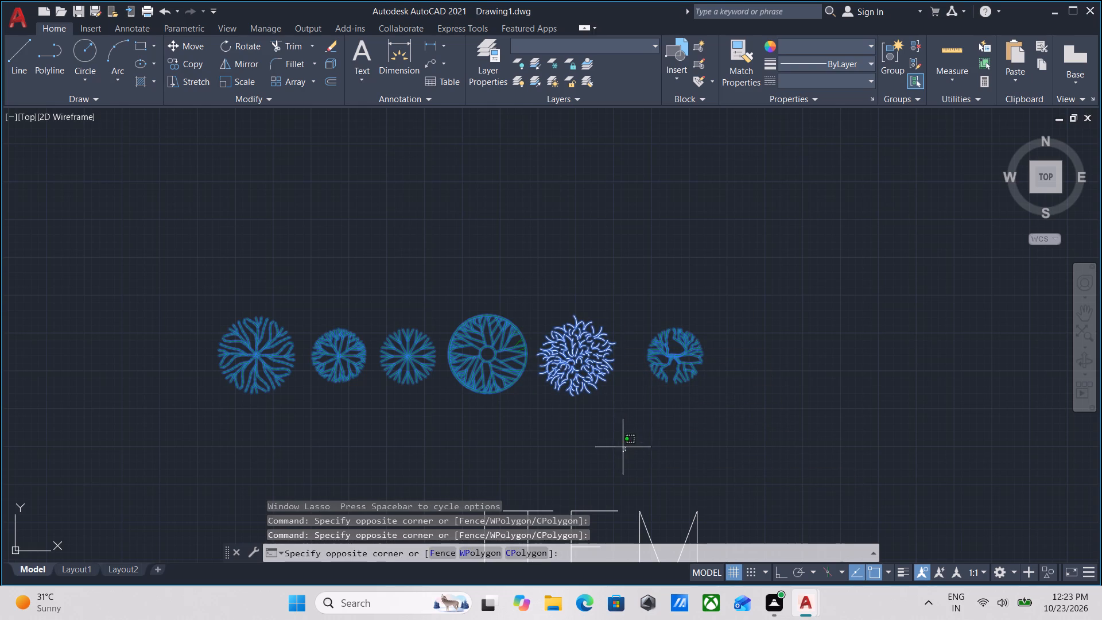
shift+drag(621, 444, 589, 343)
drag(523, 257, 577, 358)
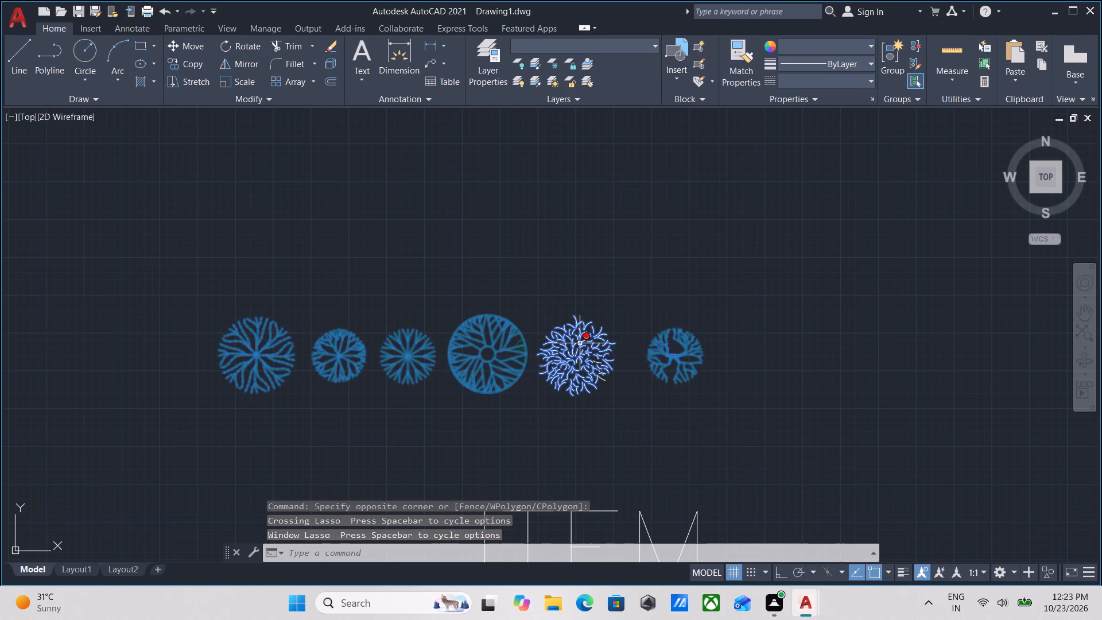
click(510, 253)
click(628, 440)
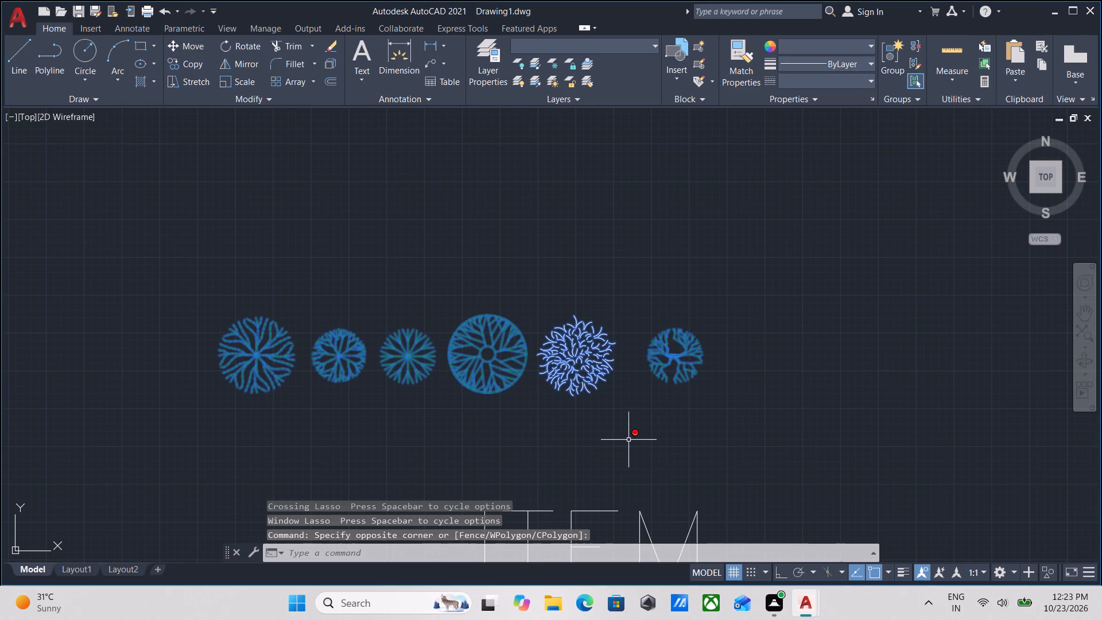
click(641, 471)
click(543, 273)
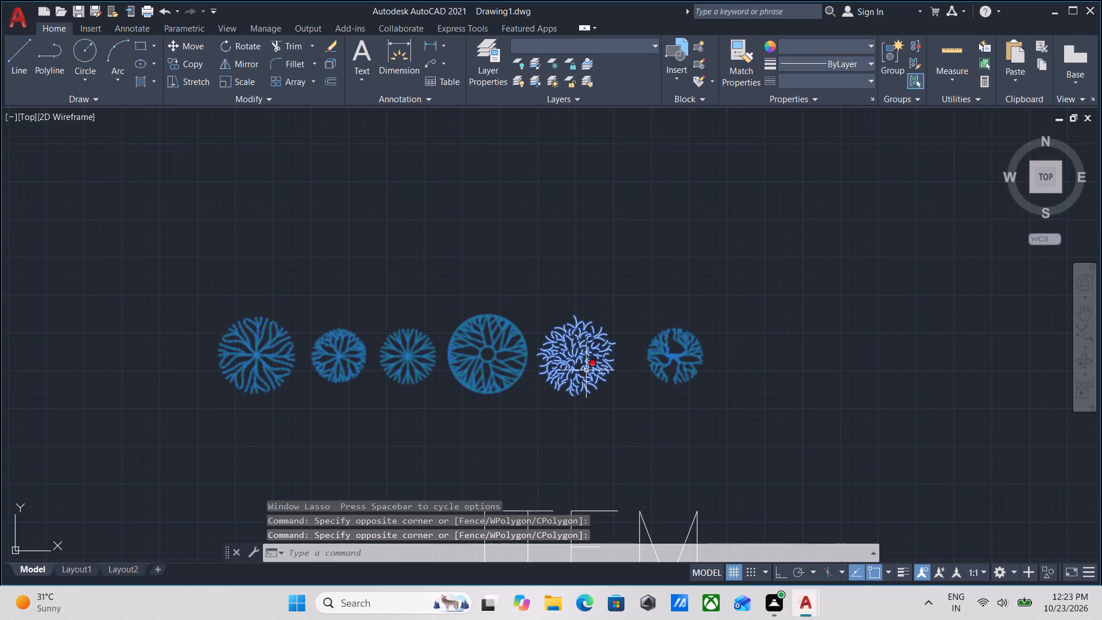
click(613, 428)
click(553, 292)
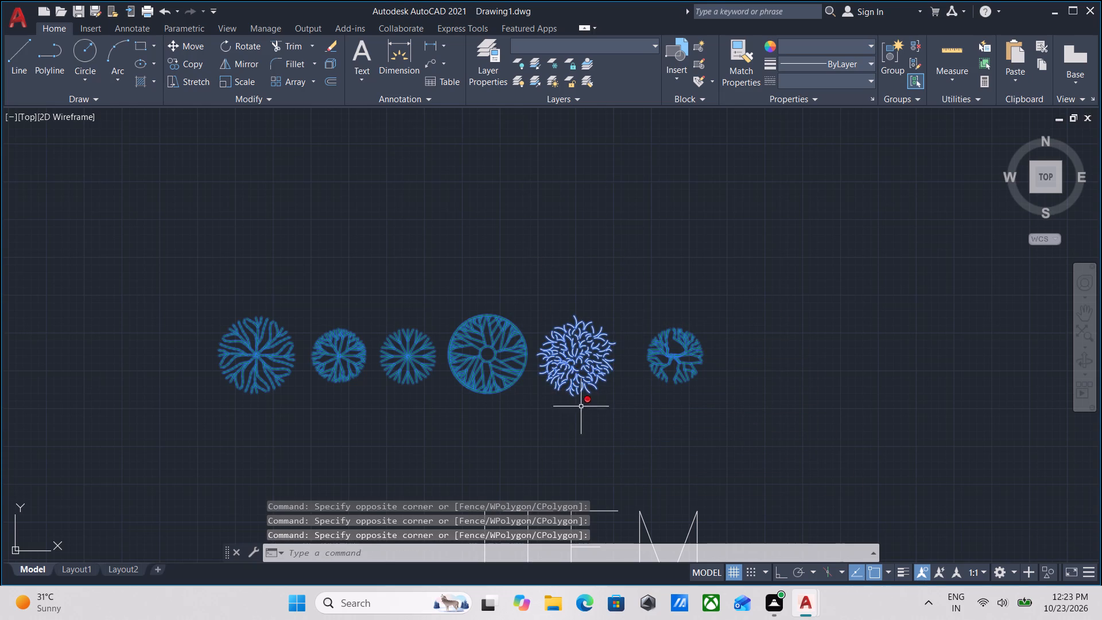
shift+click(605, 440)
shift+click(540, 262)
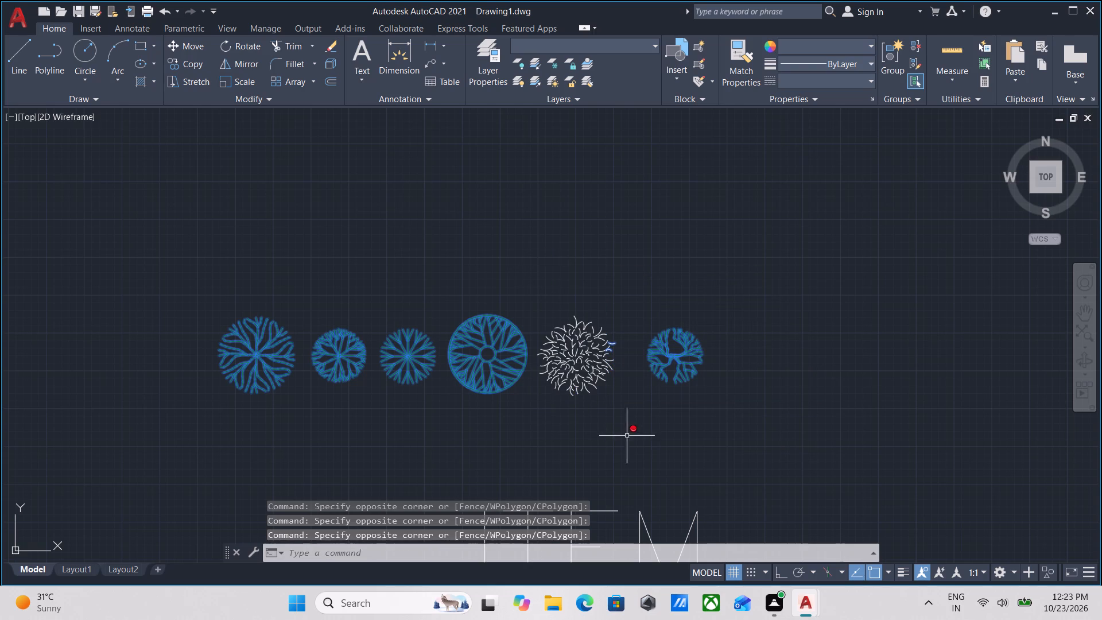
shift+click(645, 455)
shift+click(594, 307)
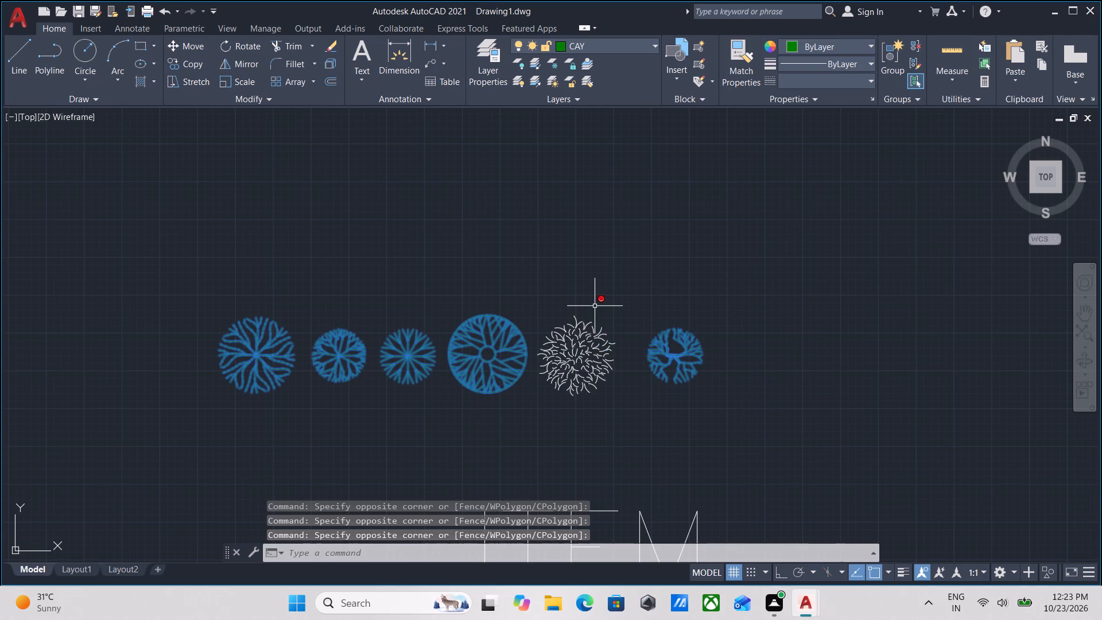
click(790, 46)
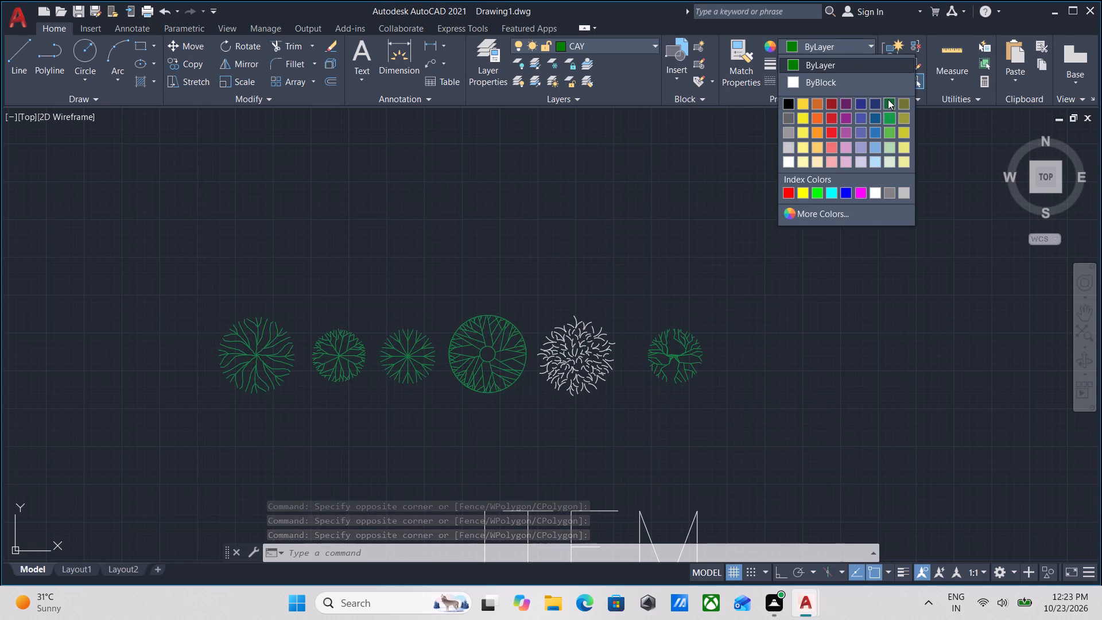
click(814, 192)
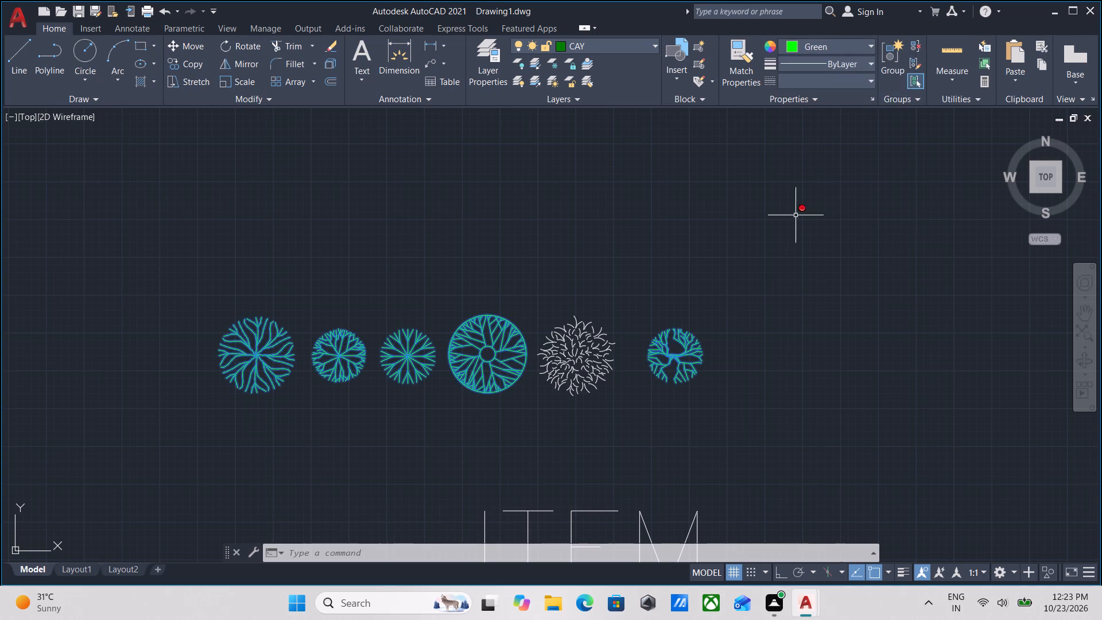
Group the linework of the five selected green trees together.
click(649, 431)
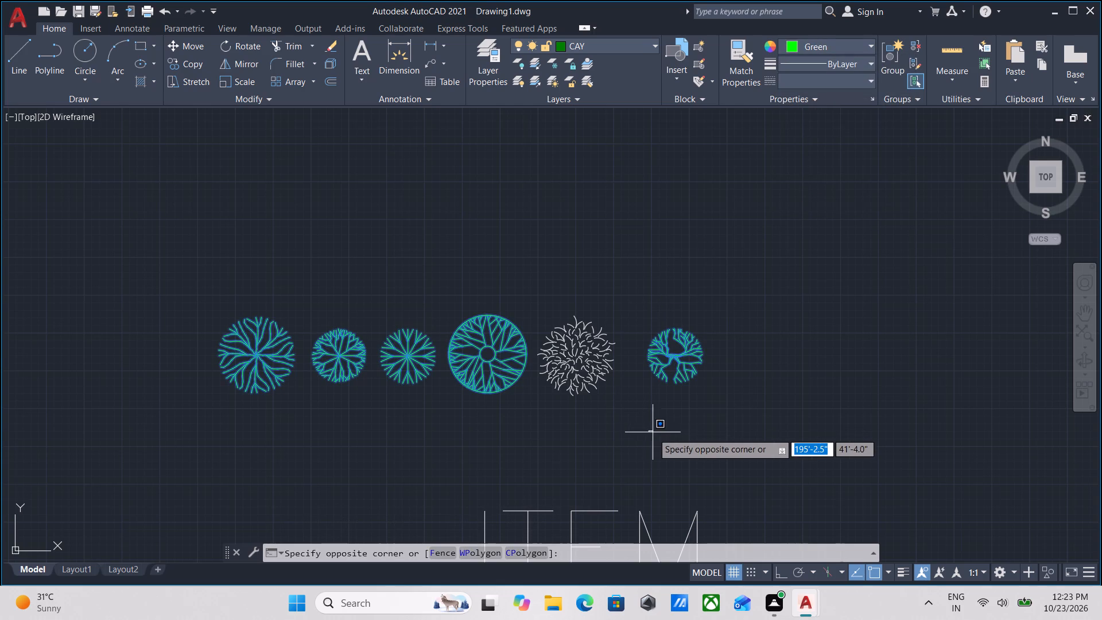
key(Escape)
scroll(657, 413, up, 1)
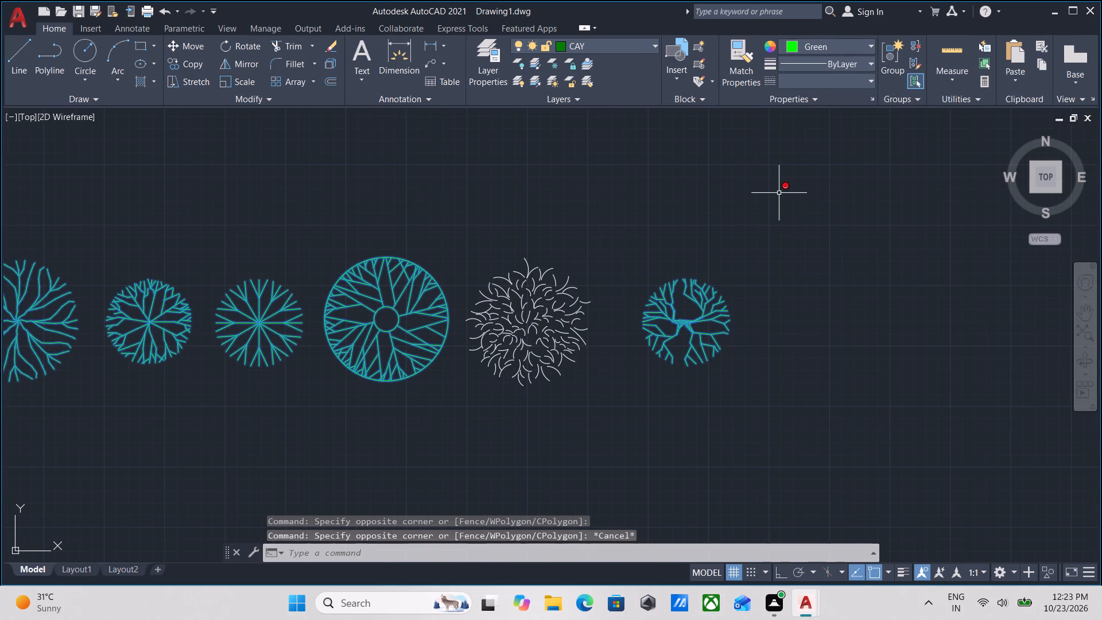
middle_drag(644, 205, 677, 286)
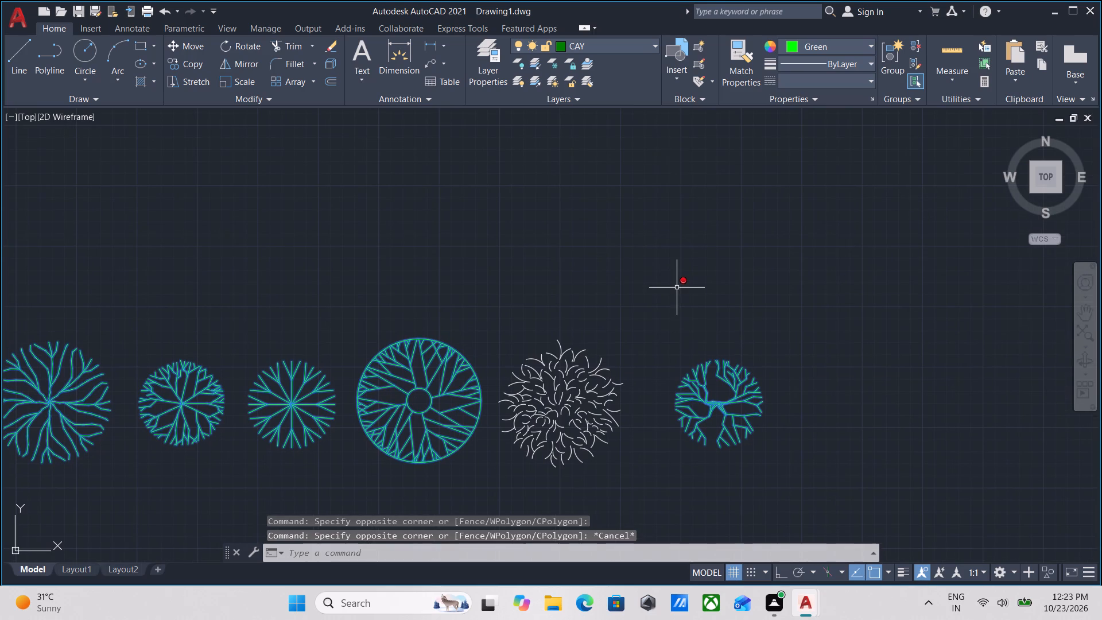
key(g)
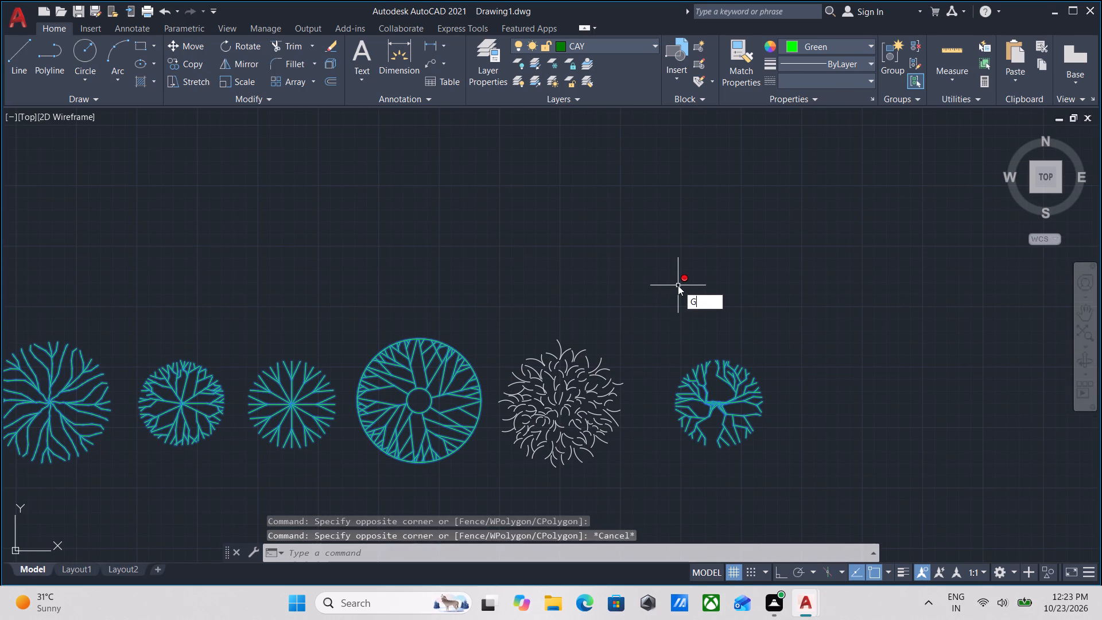
key(Return)
middle_drag(507, 313, 577, 292)
drag(558, 270, 551, 274)
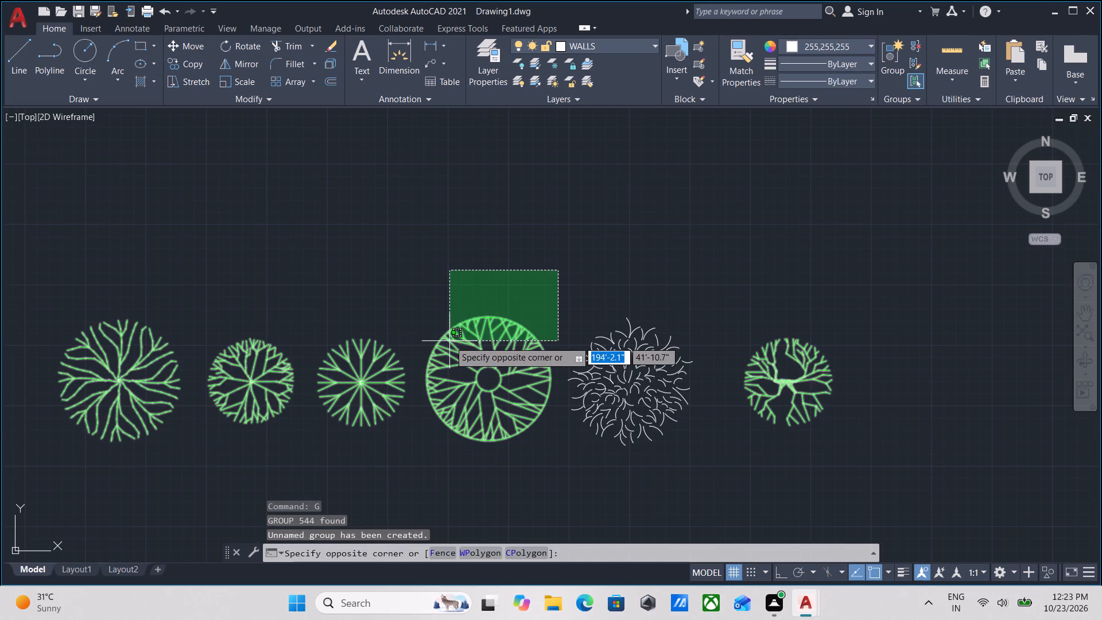
click(449, 341)
key(Escape)
Set the colour of the white bushy tree, fifth in the row, to index Green.
drag(683, 506, 681, 501)
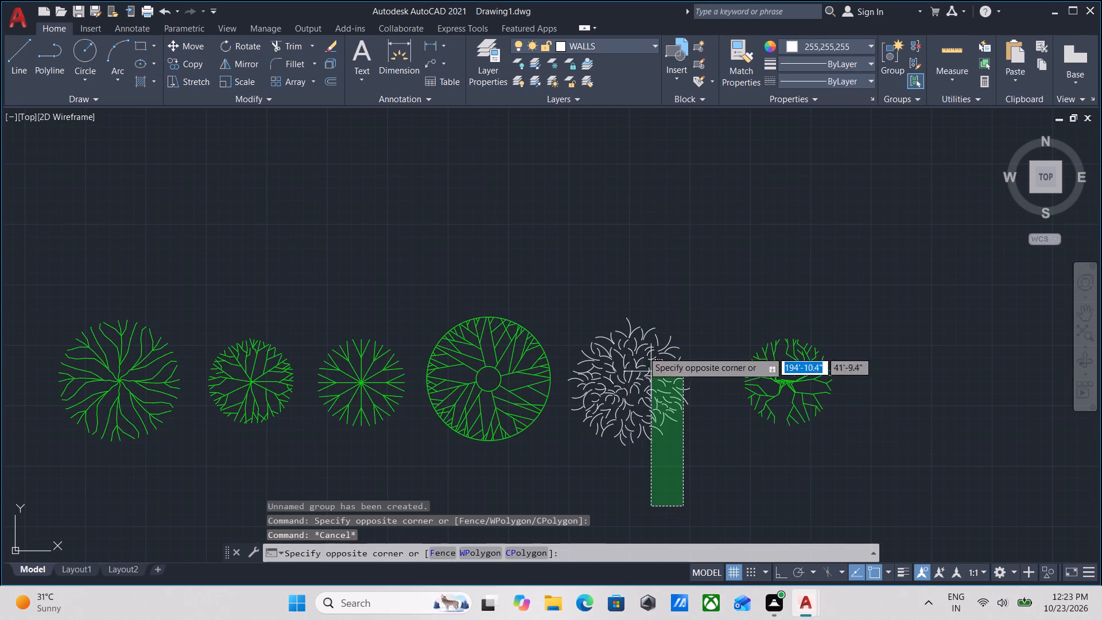
click(580, 270)
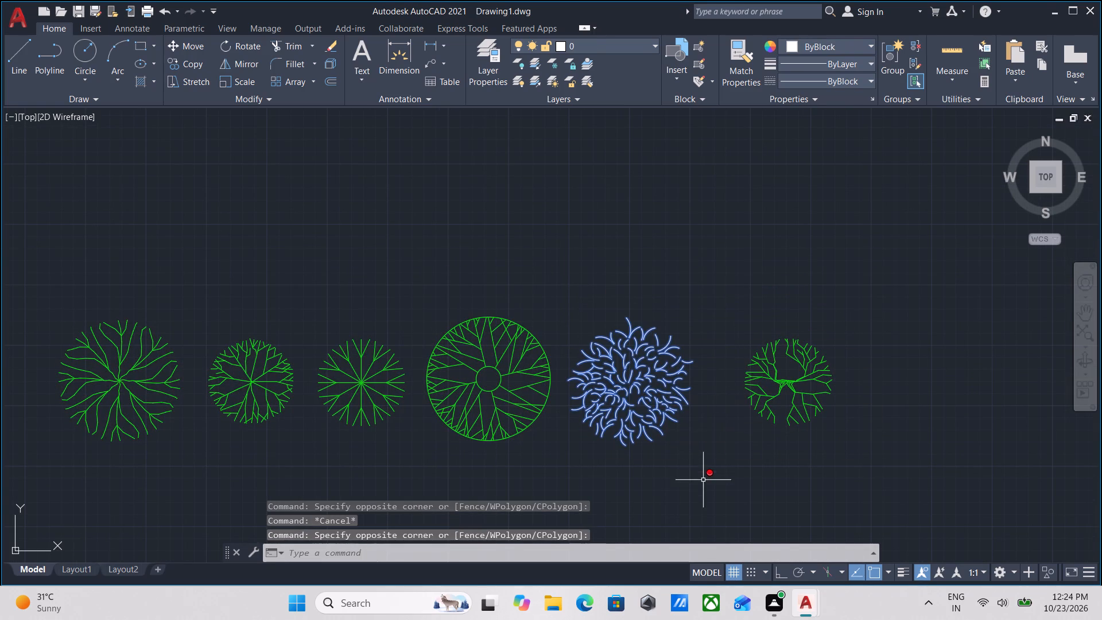
click(703, 480)
click(557, 242)
click(841, 46)
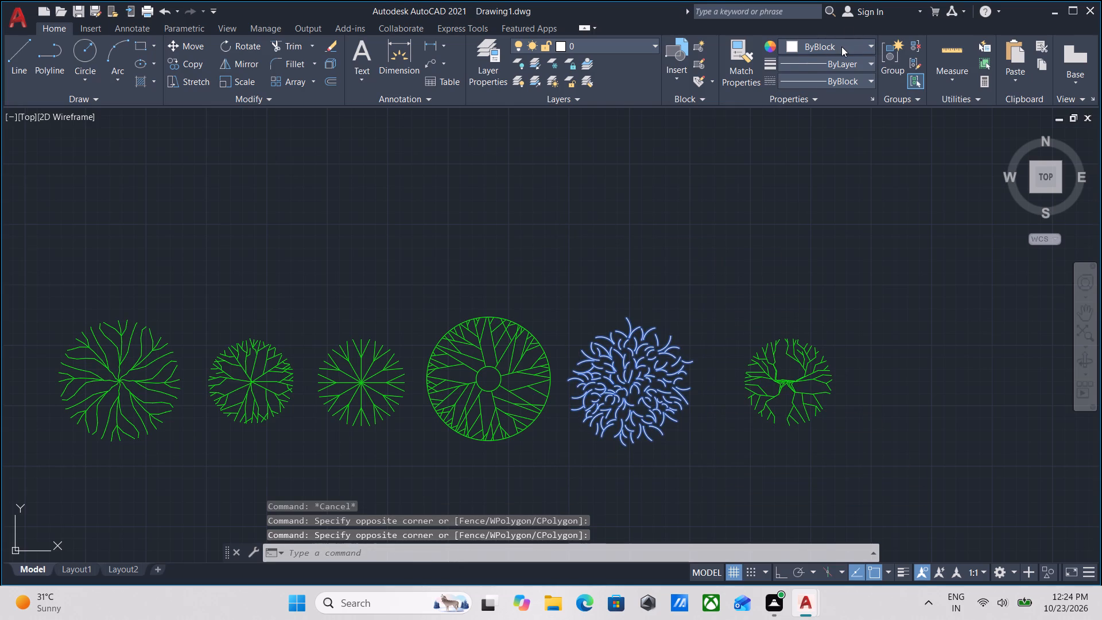
click(816, 195)
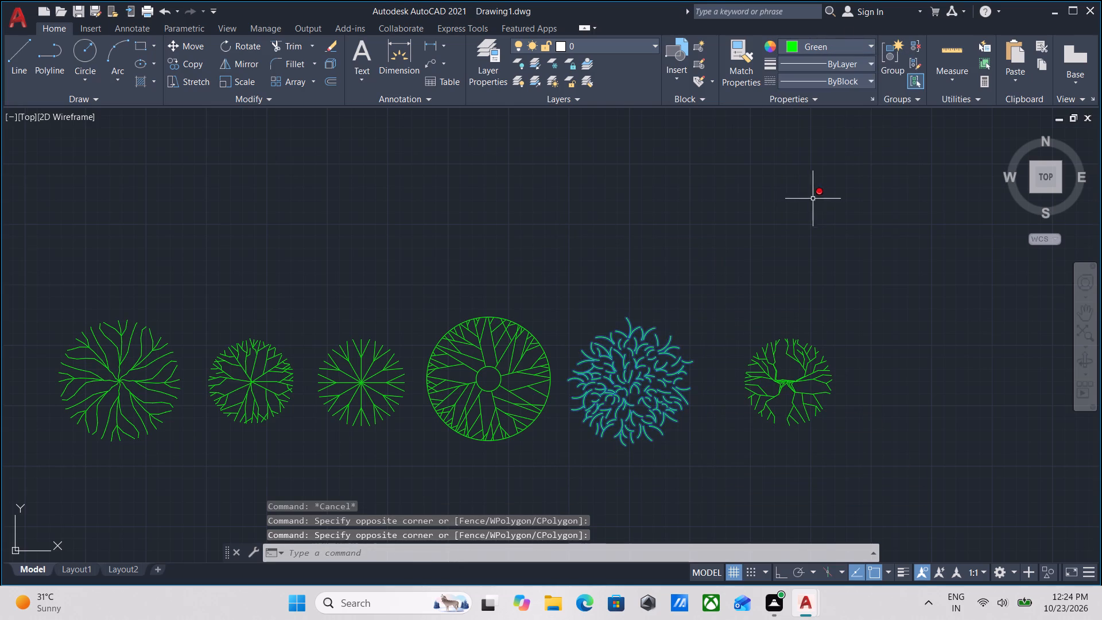
scroll(707, 309, down, 1)
key(Escape)
Copy the row of six green trees from beside the plan onto the lawn just below the living room's front wall.
drag(779, 448, 773, 441)
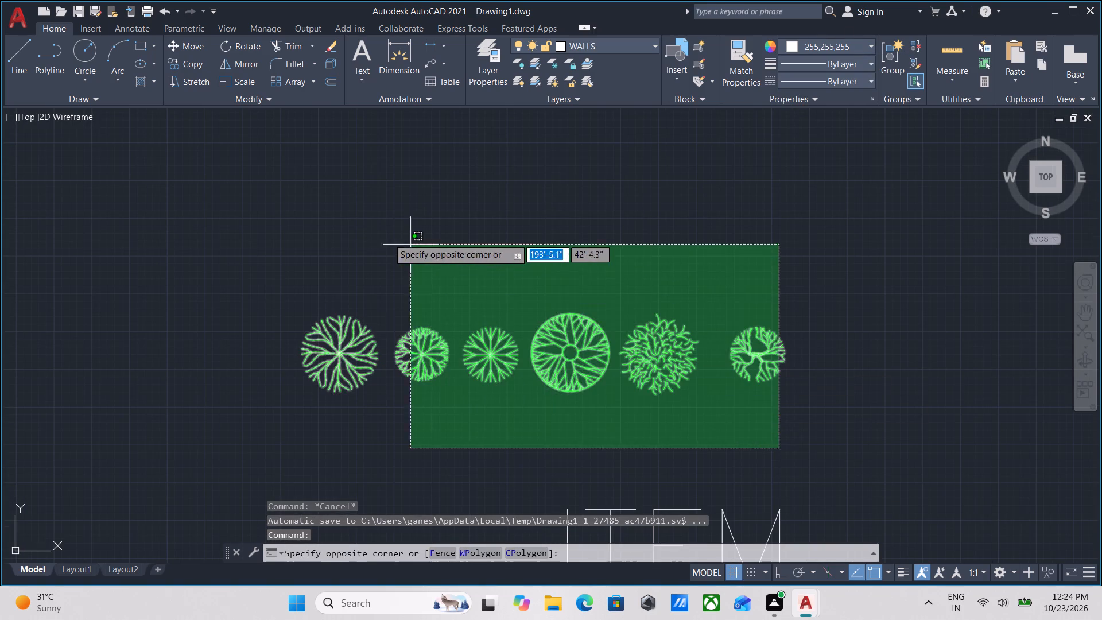
click(370, 232)
scroll(646, 320, down, 1)
middle_drag(646, 320, 581, 321)
scroll(654, 357, down, 1)
middle_drag(654, 357, 654, 354)
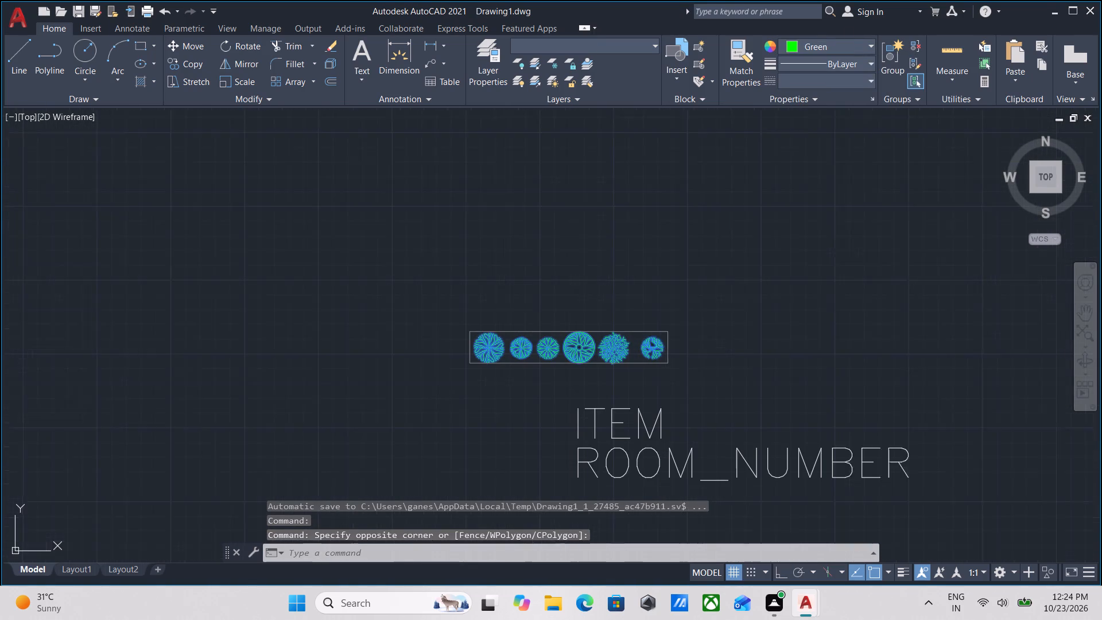
middle_drag(654, 354, 658, 314)
text(CO)
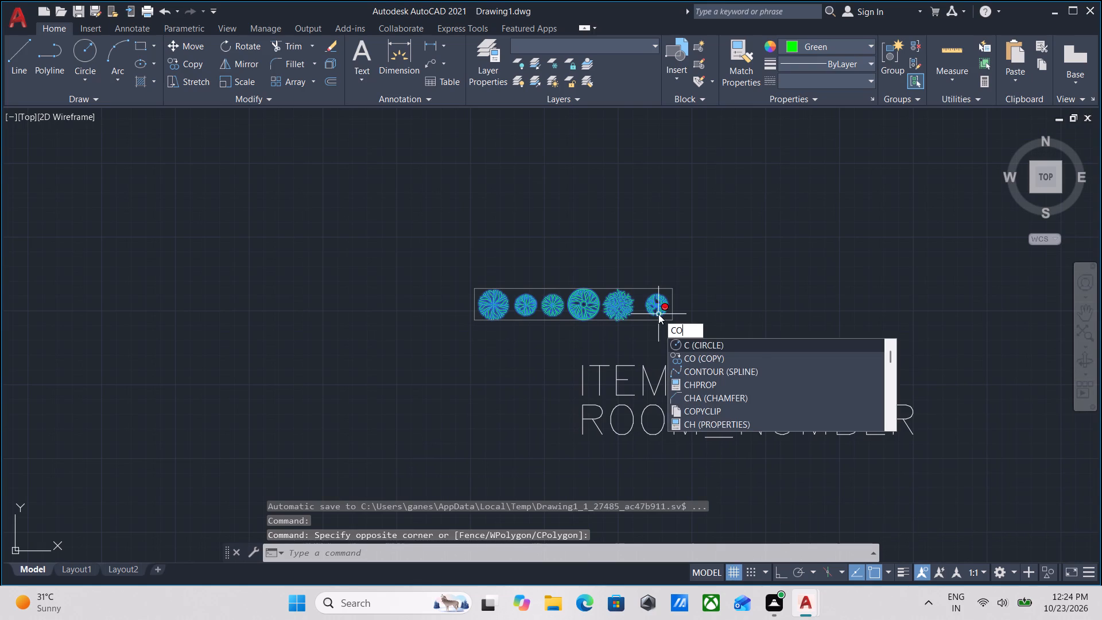
key(Return)
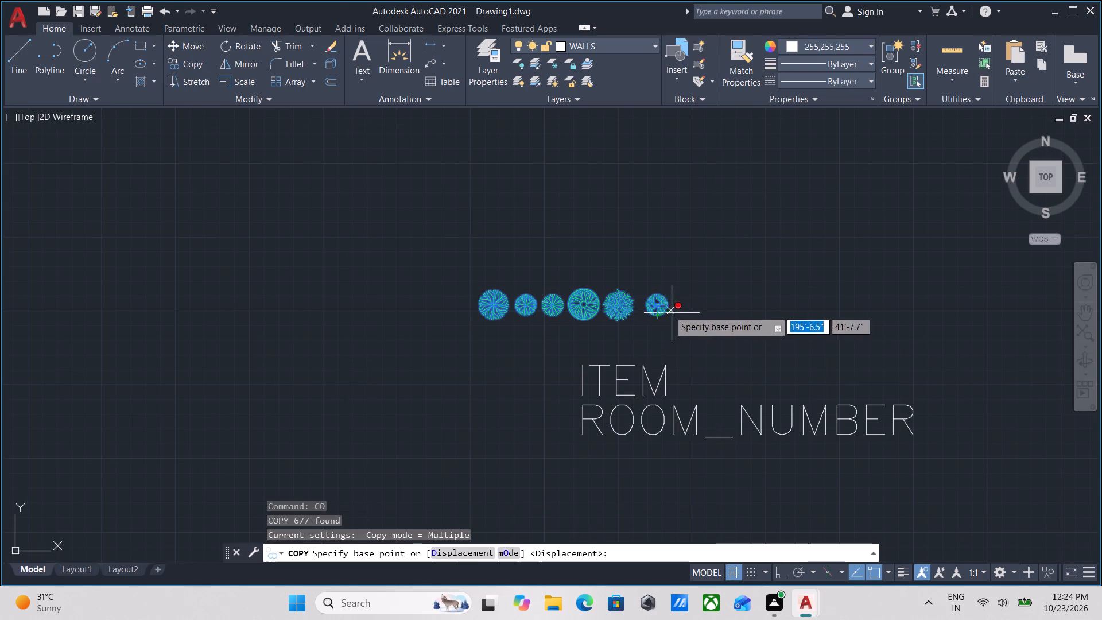
scroll(668, 309, up, 4)
click(656, 258)
scroll(738, 223, down, 2)
middle_drag(732, 235, 515, 254)
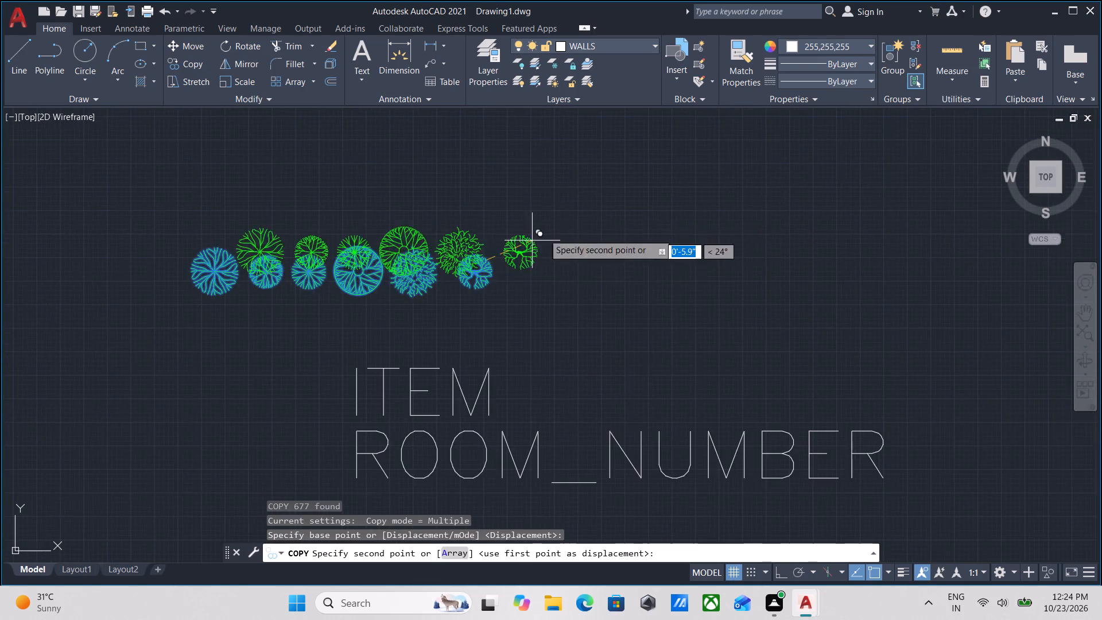
scroll(601, 211, down, 4)
middle_drag(642, 241, 436, 259)
middle_drag(782, 208, 659, 319)
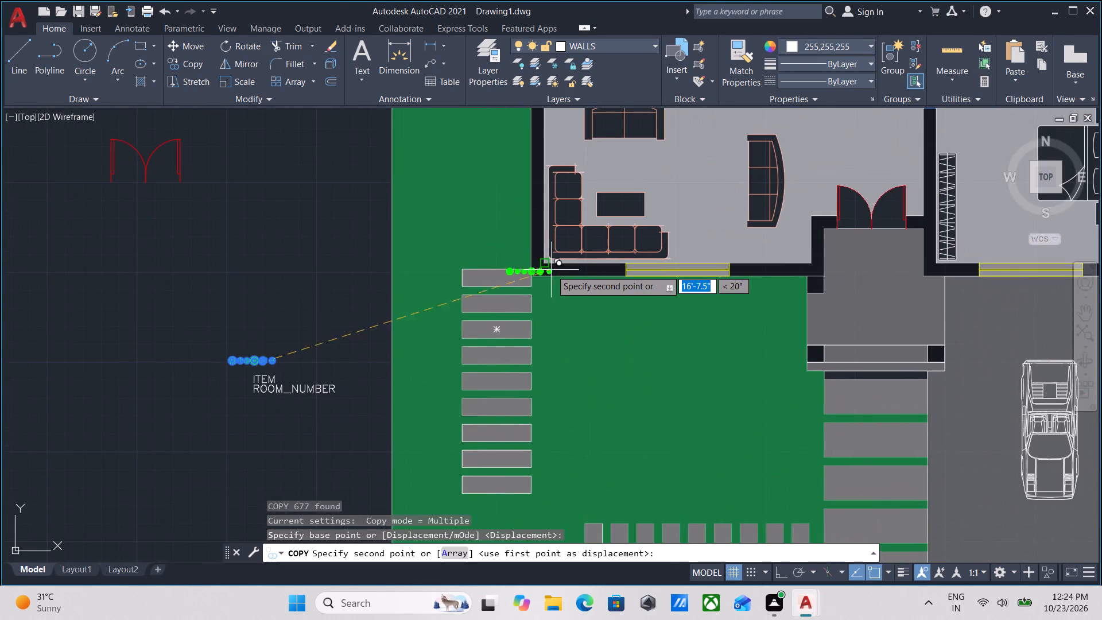
scroll(551, 270, up, 3)
middle_drag(690, 334, 699, 326)
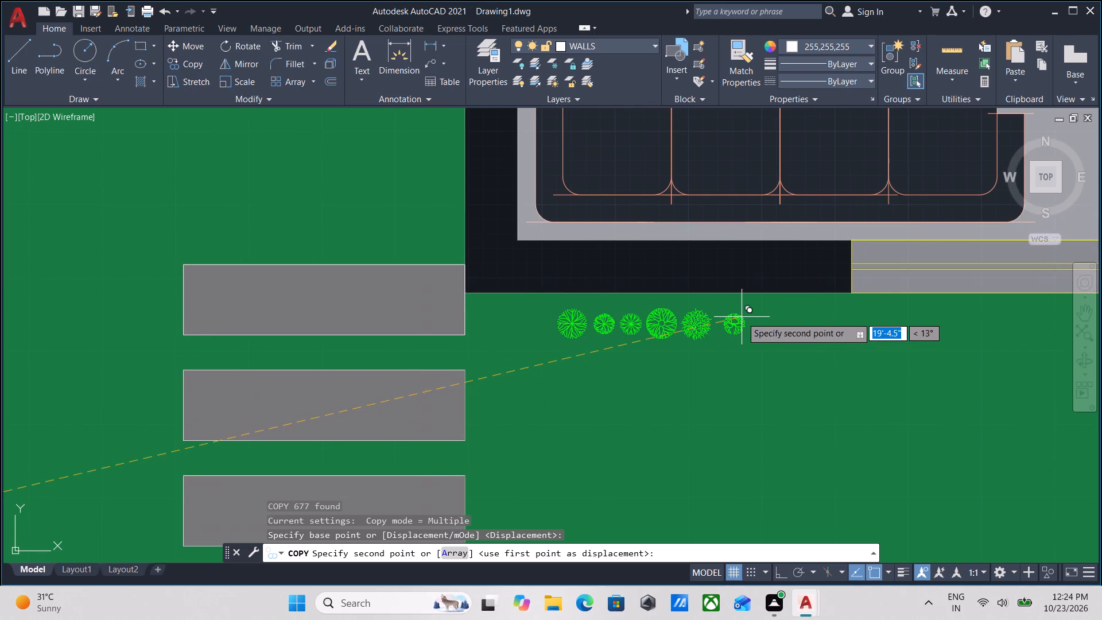
middle_drag(742, 317, 668, 317)
scroll(668, 317, down, 2)
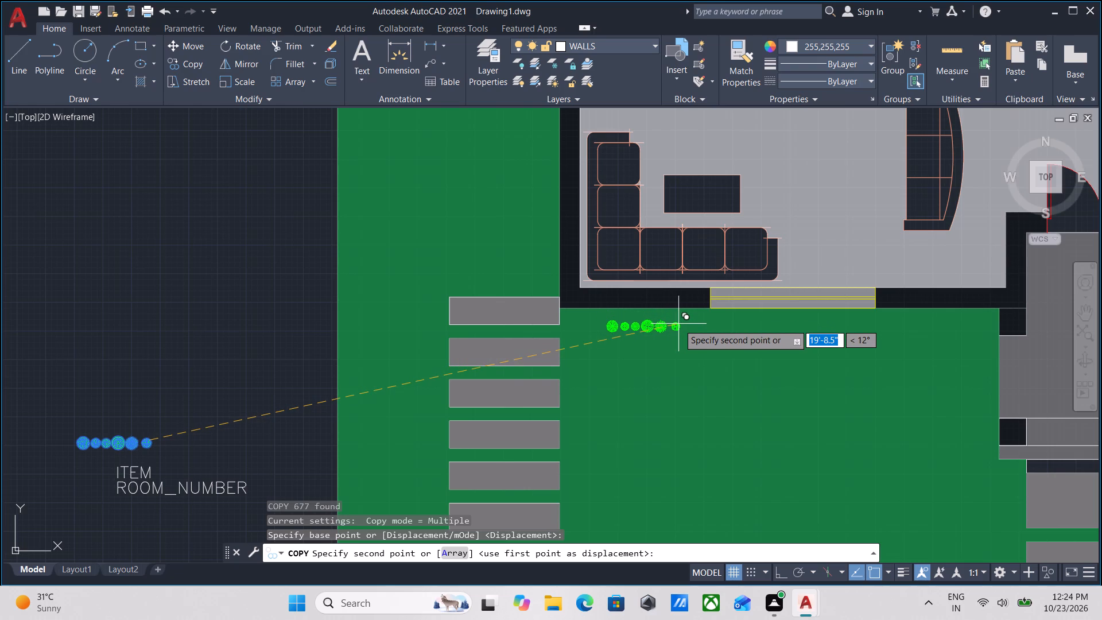
click(676, 325)
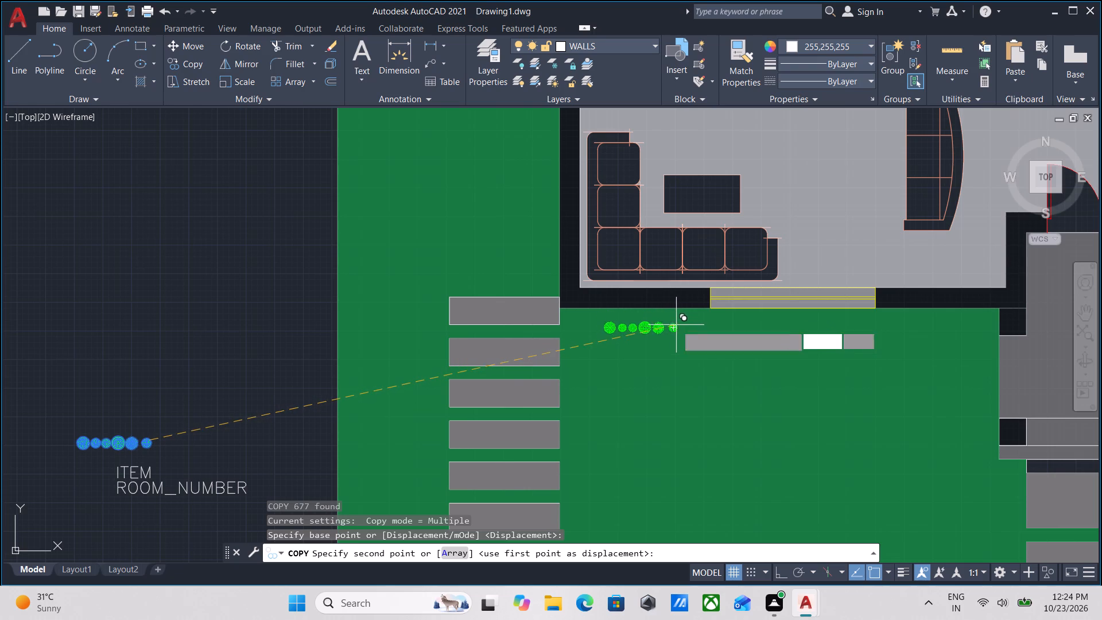
scroll(681, 358, up, 1)
key(Escape)
Scale the five grouped trees on the lawn up to about five times their size, based at the first tree in the row.
click(636, 332)
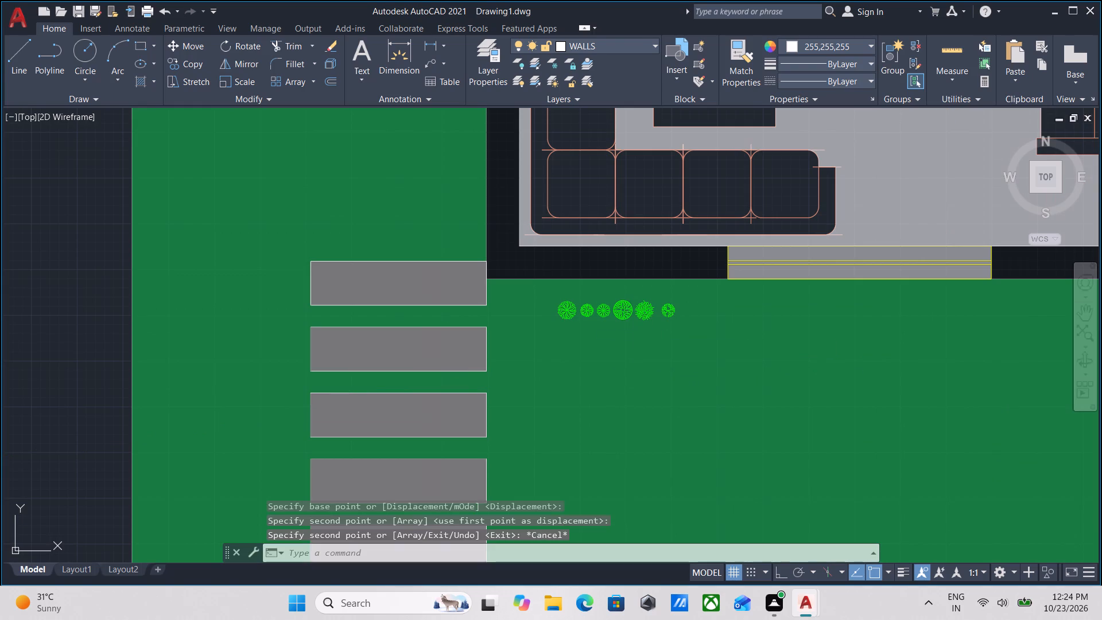
scroll(617, 322, up, 2)
key(Escape)
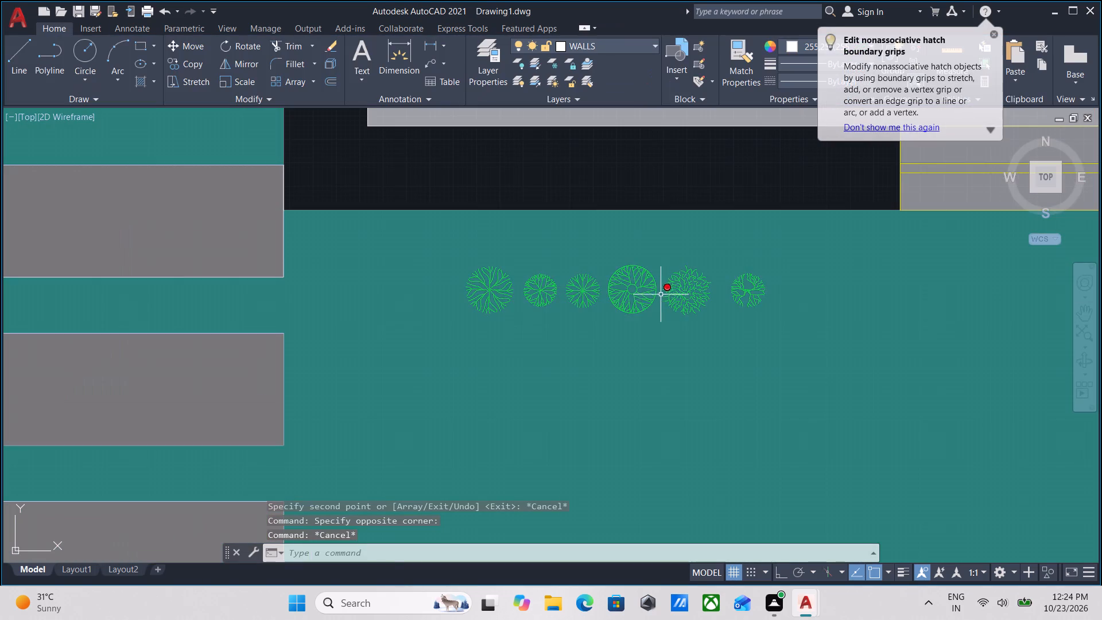
click(622, 290)
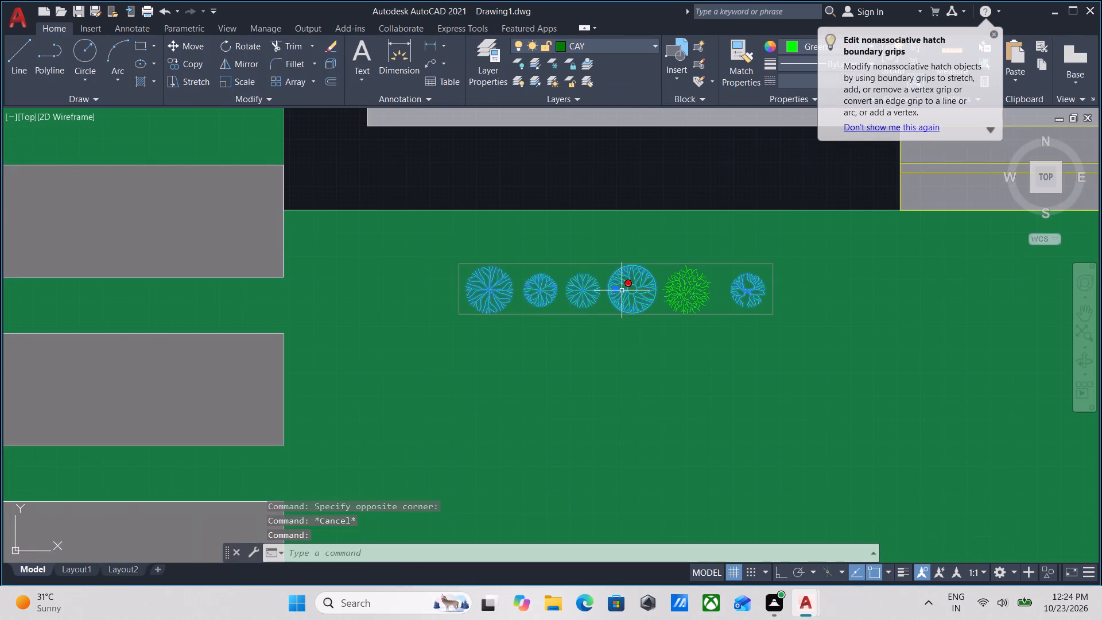
text(SCA)
key(Return)
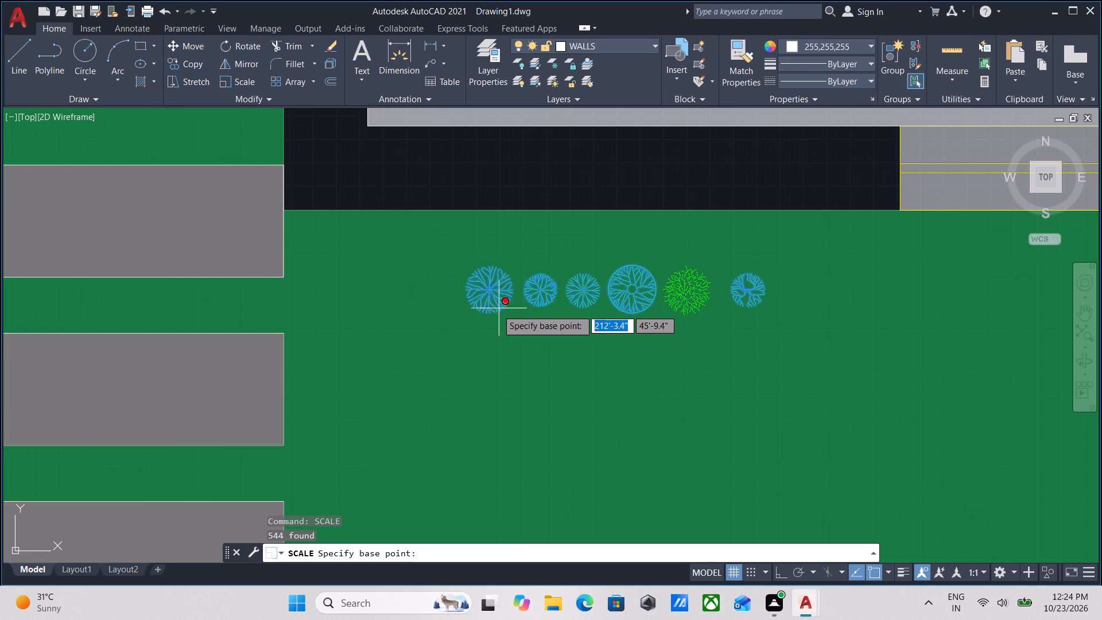
click(488, 305)
middle_drag(778, 311, 575, 313)
scroll(610, 316, down, 3)
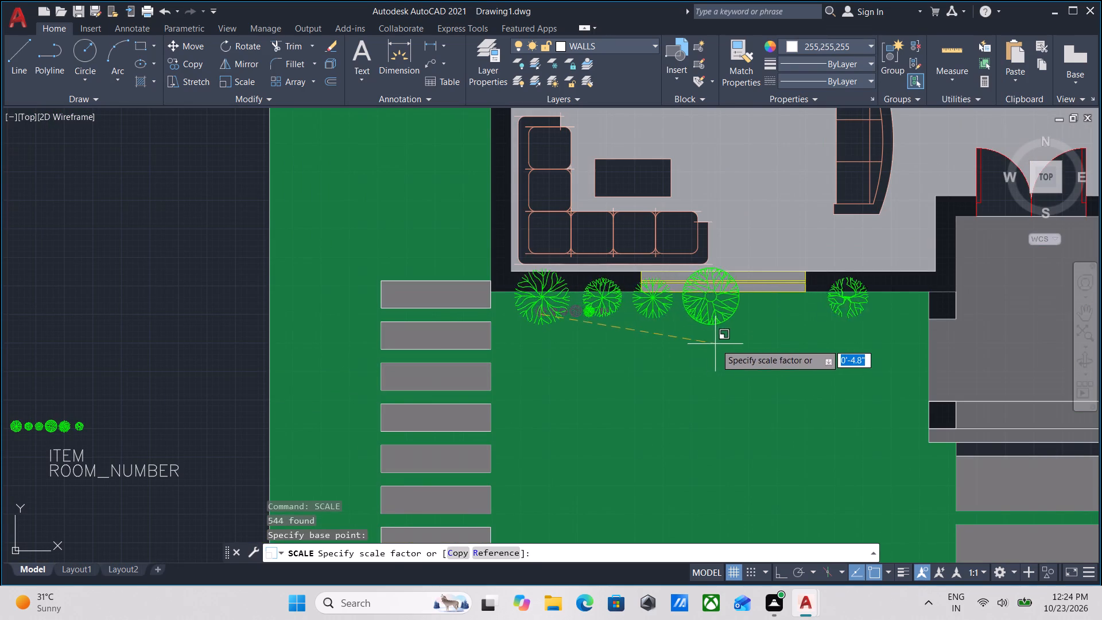
click(727, 343)
Move the enlarged tree group straight down off the front wall and window so it sits on the lawn.
scroll(512, 307, up, 1)
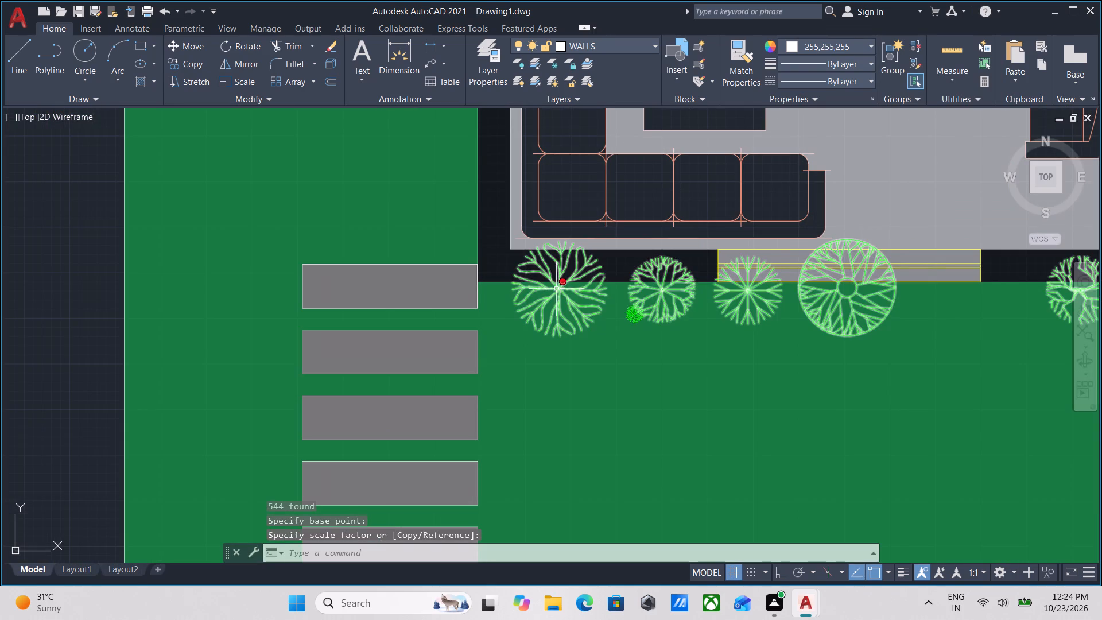
click(556, 289)
key(m)
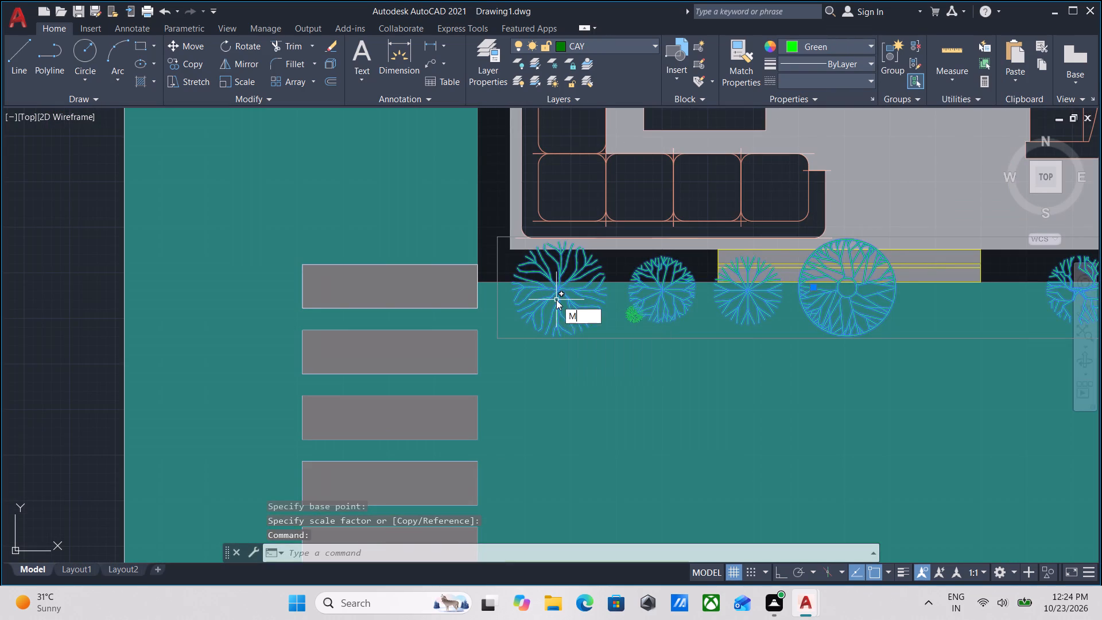
key(Return)
click(569, 333)
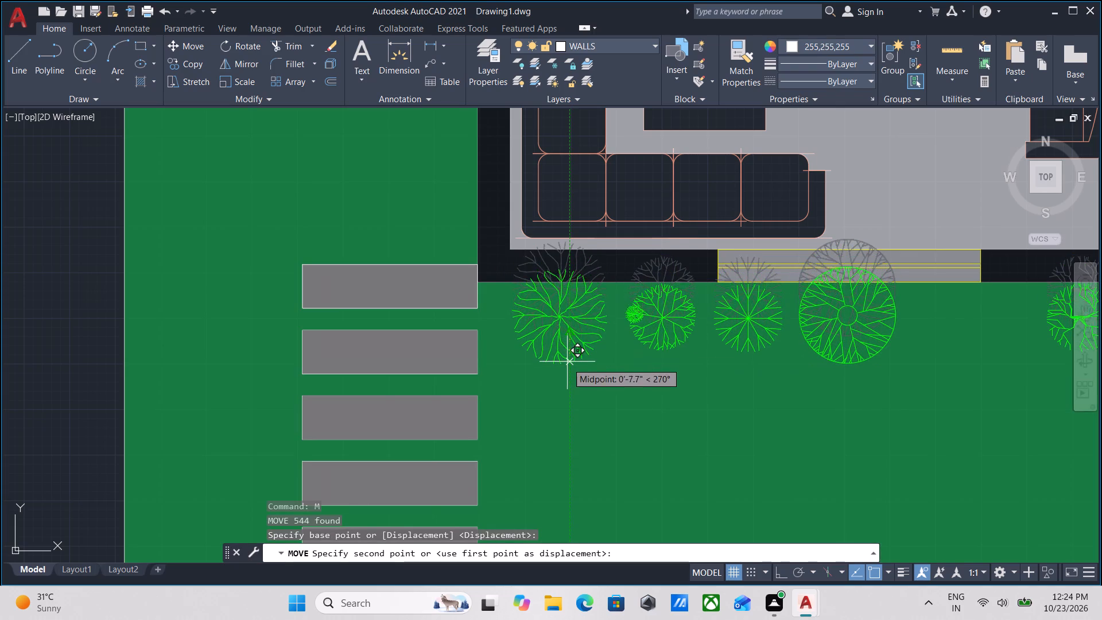
click(568, 381)
scroll(591, 363, down, 1)
middle_drag(591, 362, 525, 362)
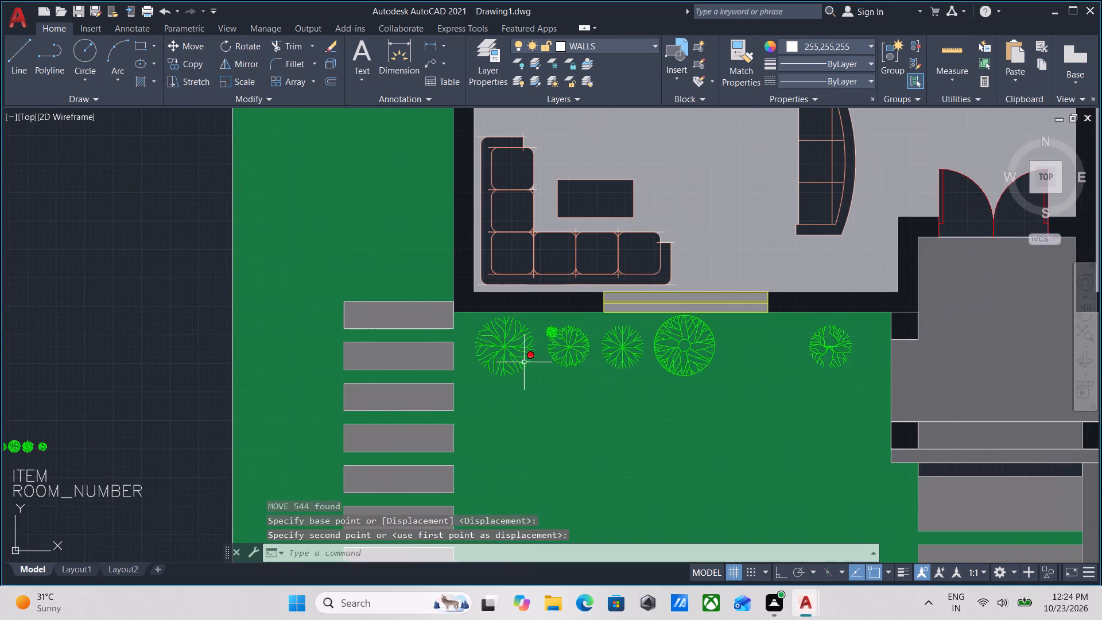
Examine the floor plan from the front garden and parking to the kitchen, pool and deck for areas still needing work.
scroll(569, 362, down, 2)
middle_drag(642, 359, 576, 362)
middle_drag(693, 351, 626, 333)
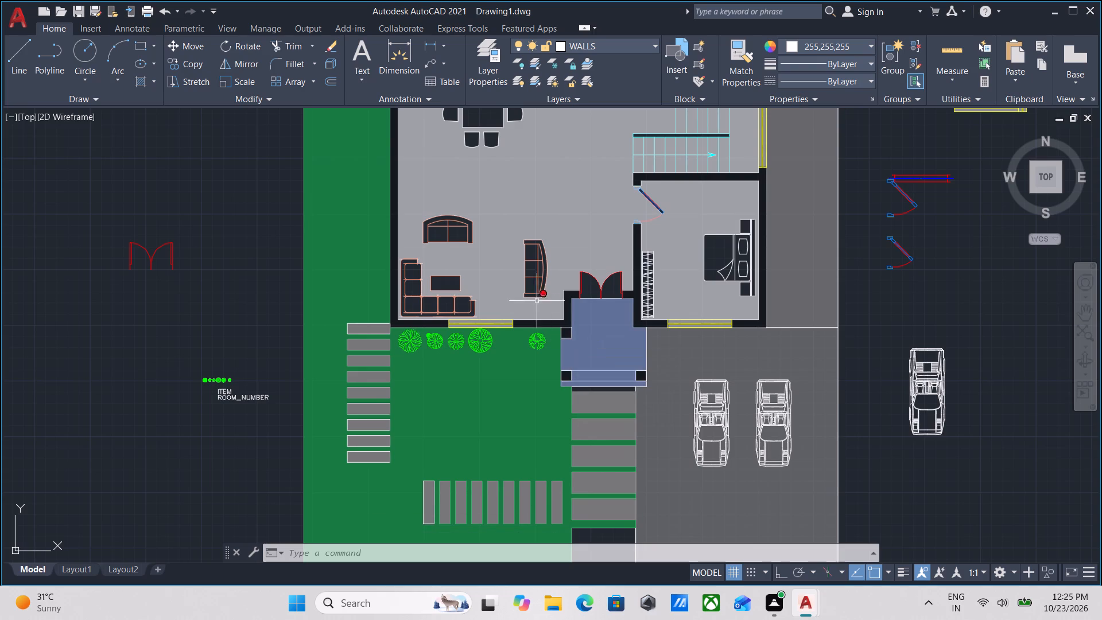
middle_drag(527, 294, 540, 442)
scroll(537, 273, down, 1)
middle_drag(537, 273, 517, 408)
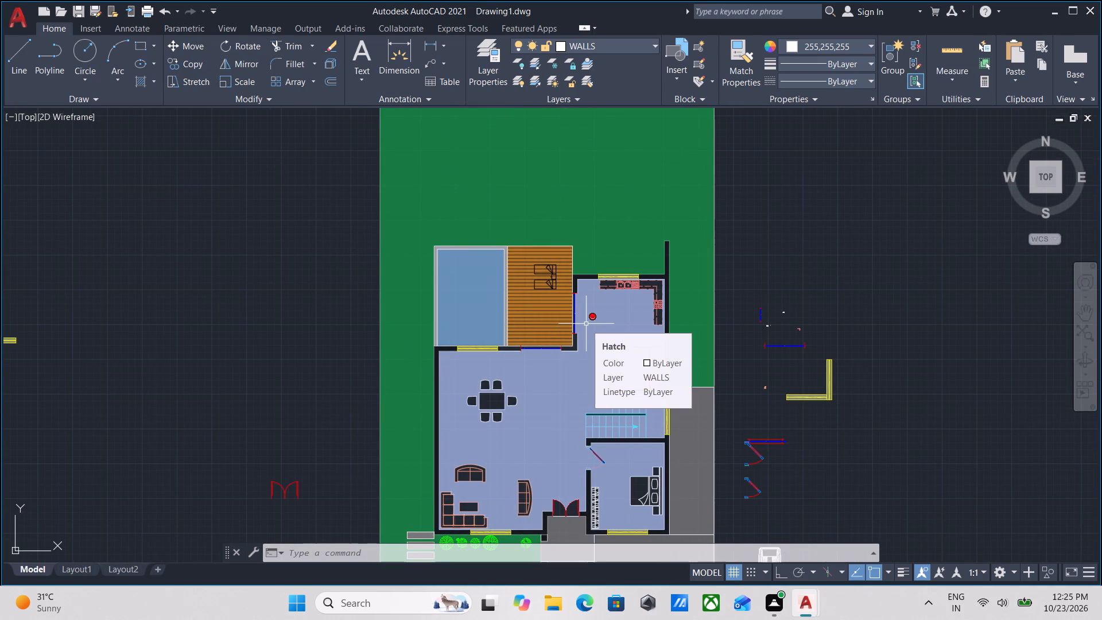
scroll(616, 375, up, 1)
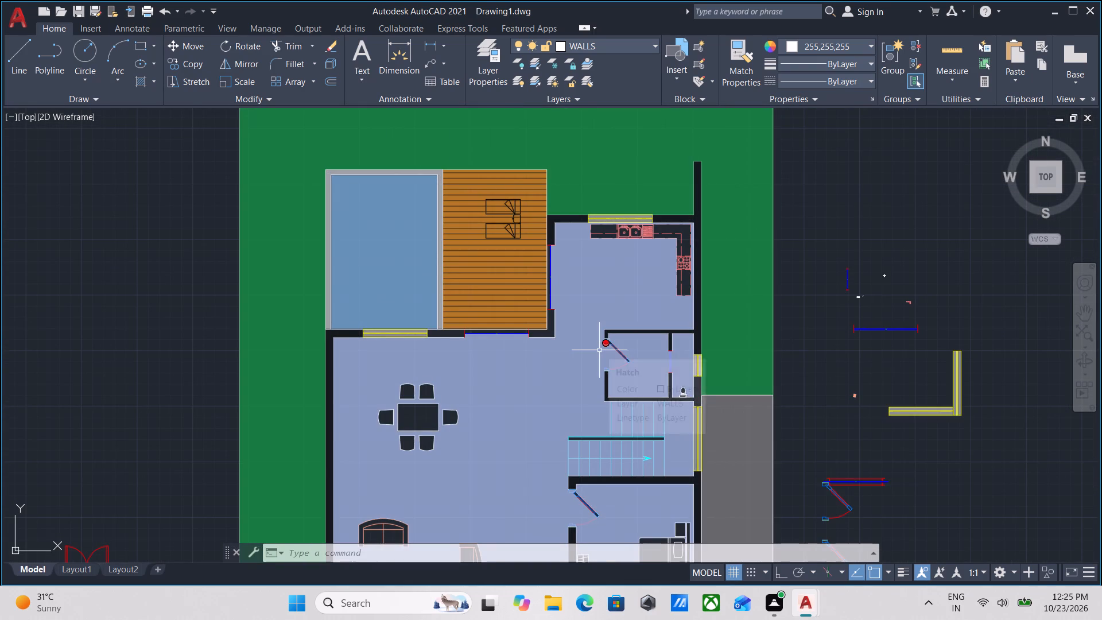
scroll(643, 219, up, 1)
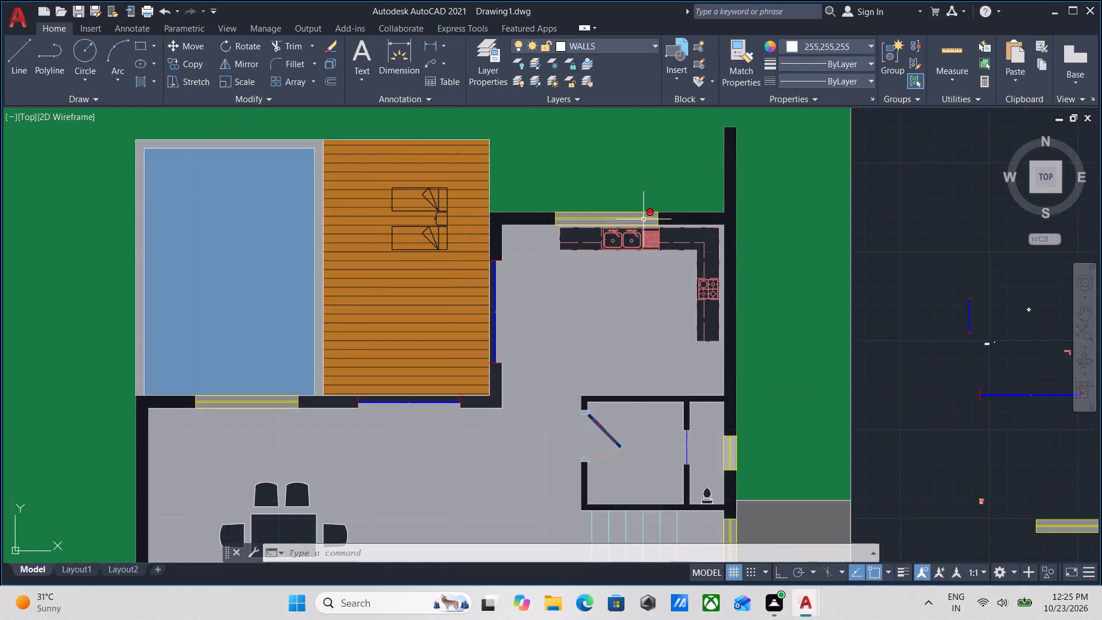
scroll(643, 219, up, 1)
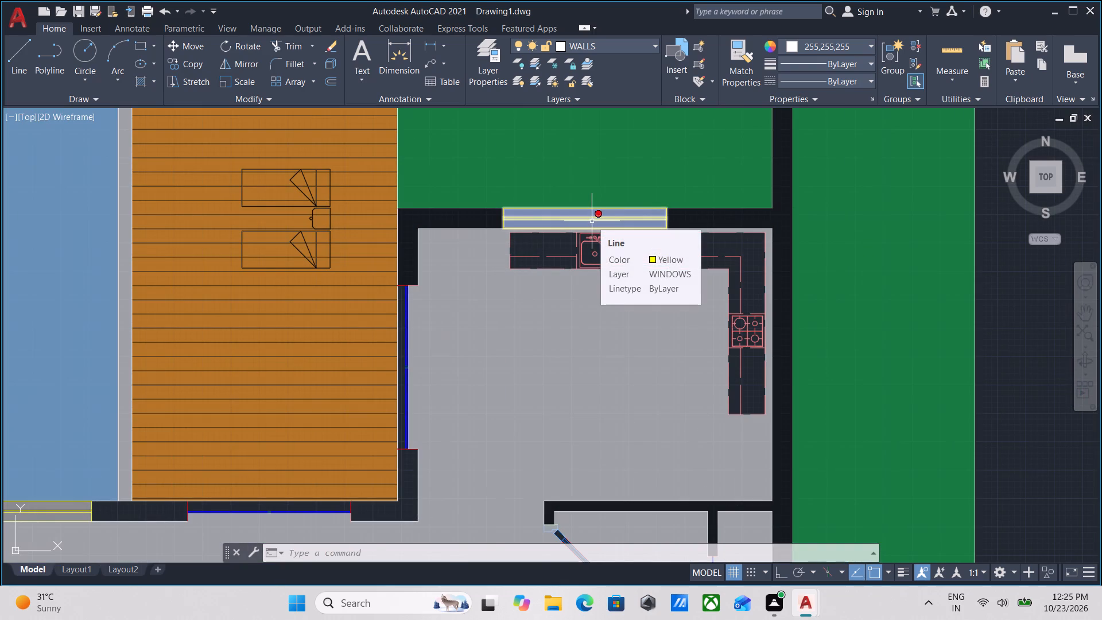
scroll(592, 221, down, 2)
middle_drag(579, 296, 622, 212)
middle_drag(542, 311, 533, 383)
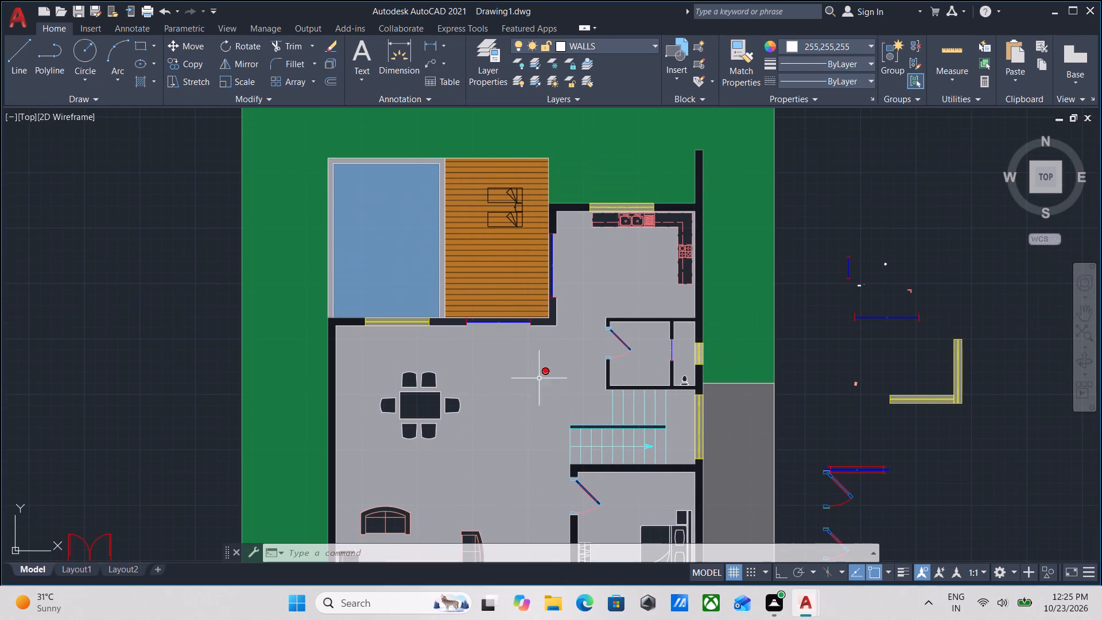
middle_drag(550, 385, 597, 367)
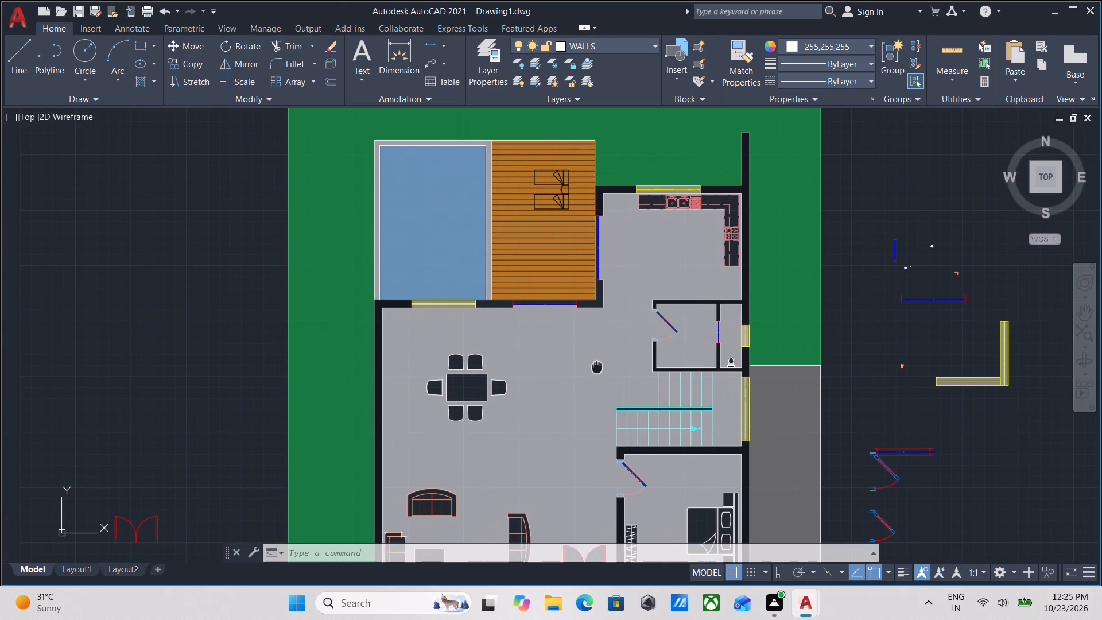
middle_drag(597, 367, 653, 354)
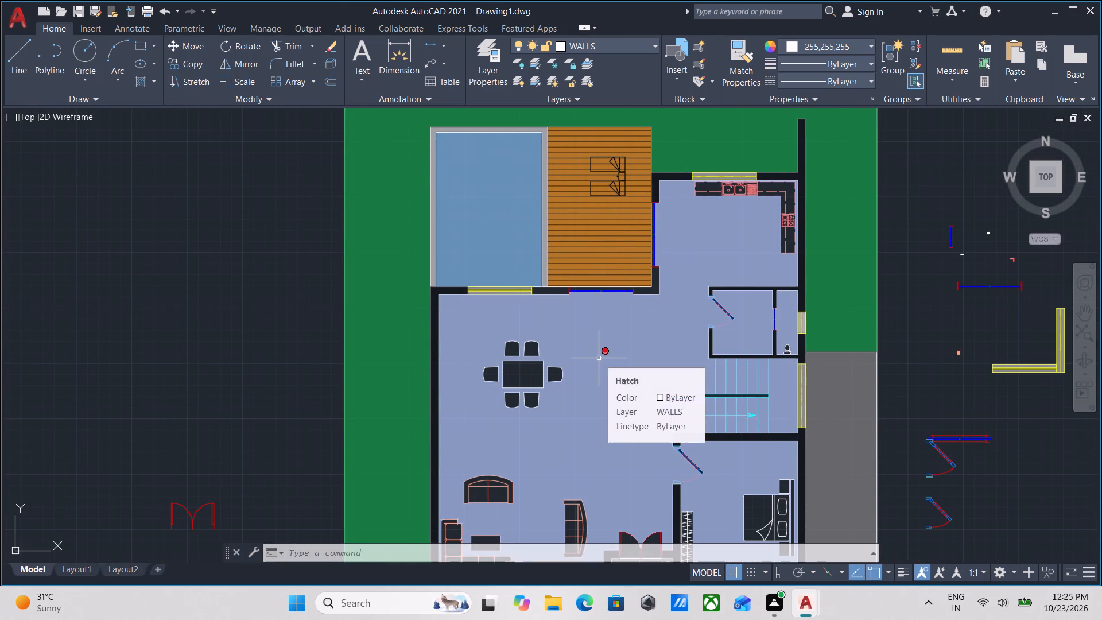
scroll(599, 359, down, 1)
middle_drag(600, 359, 586, 269)
scroll(586, 269, down, 1)
scroll(643, 445, up, 2)
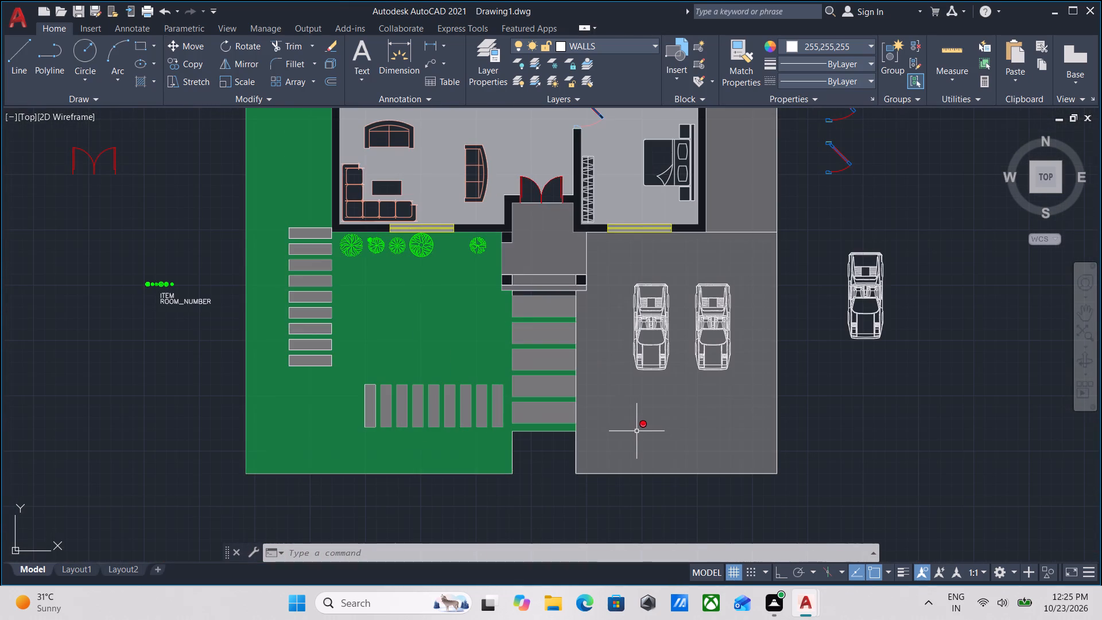
scroll(506, 161, up, 1)
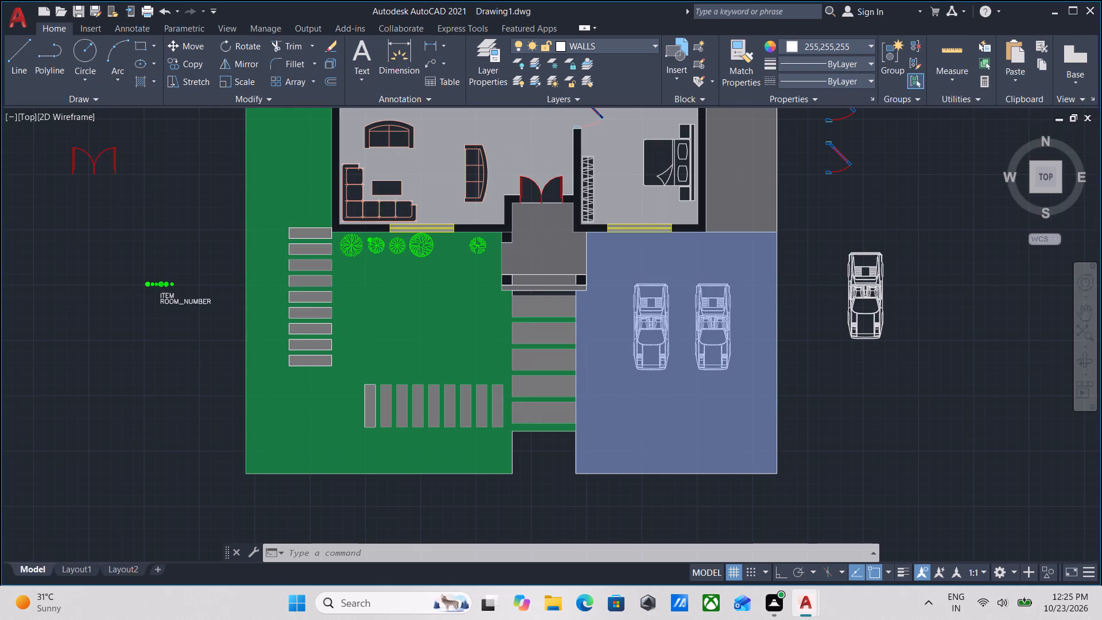
Hatch both leaves of the entrance double door with solid white 255,255,255 at 44 transparency.
scroll(506, 161, up, 1)
scroll(567, 239, up, 2)
key(h)
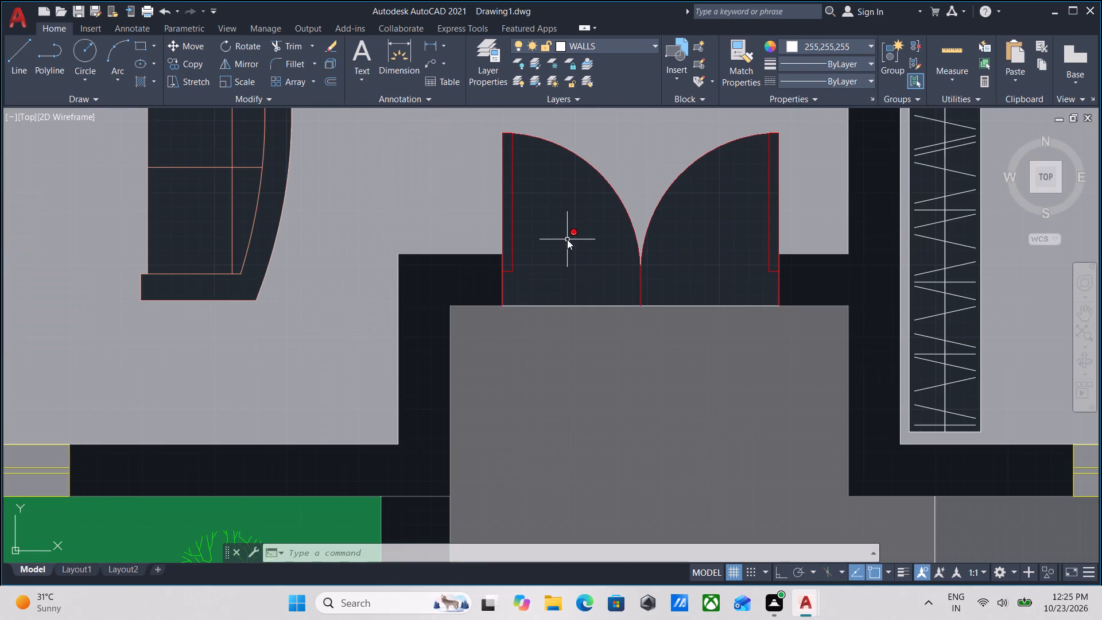
key(Return)
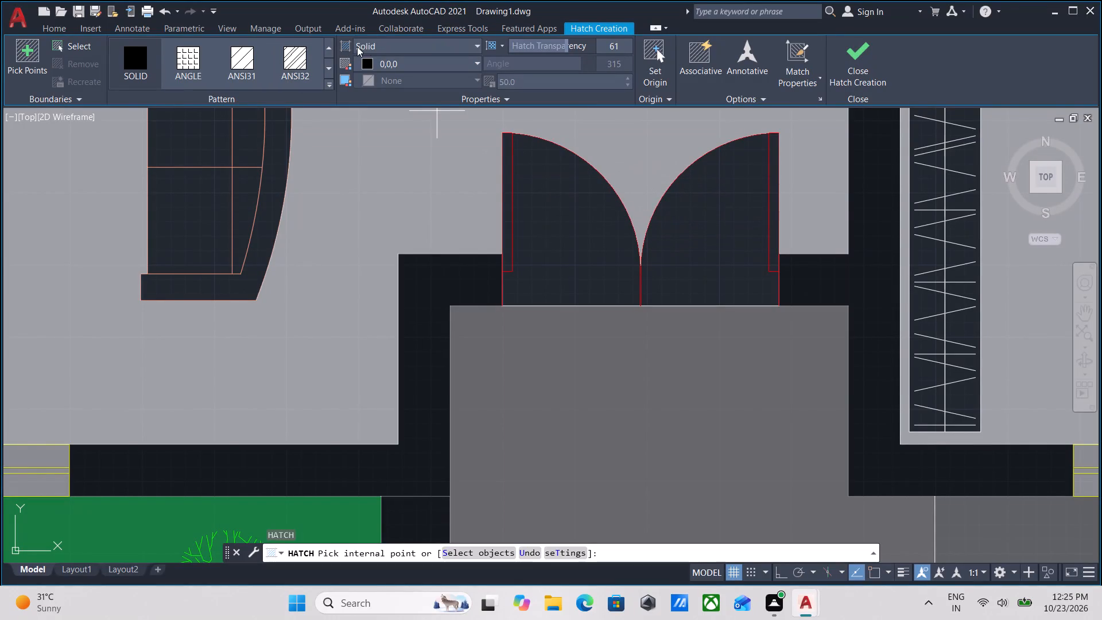
click(370, 64)
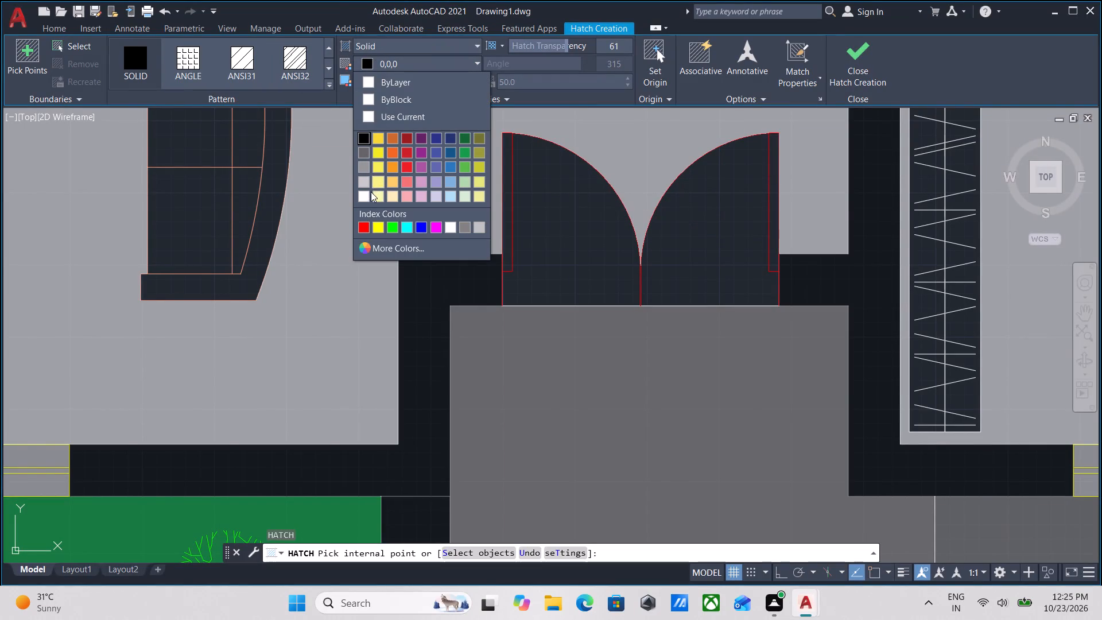
click(362, 197)
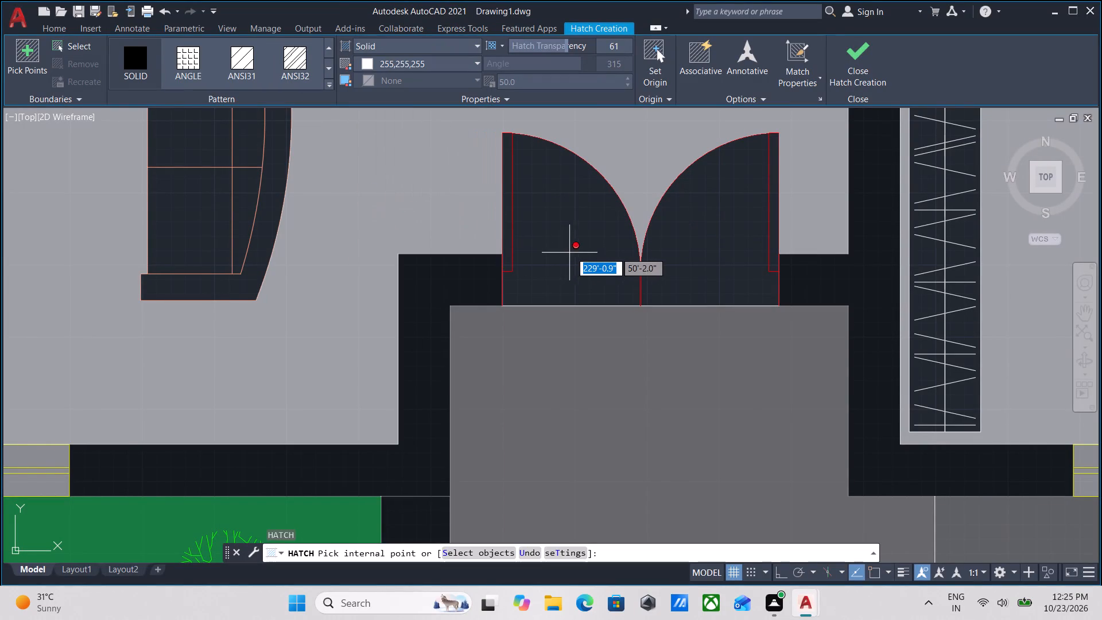
click(575, 238)
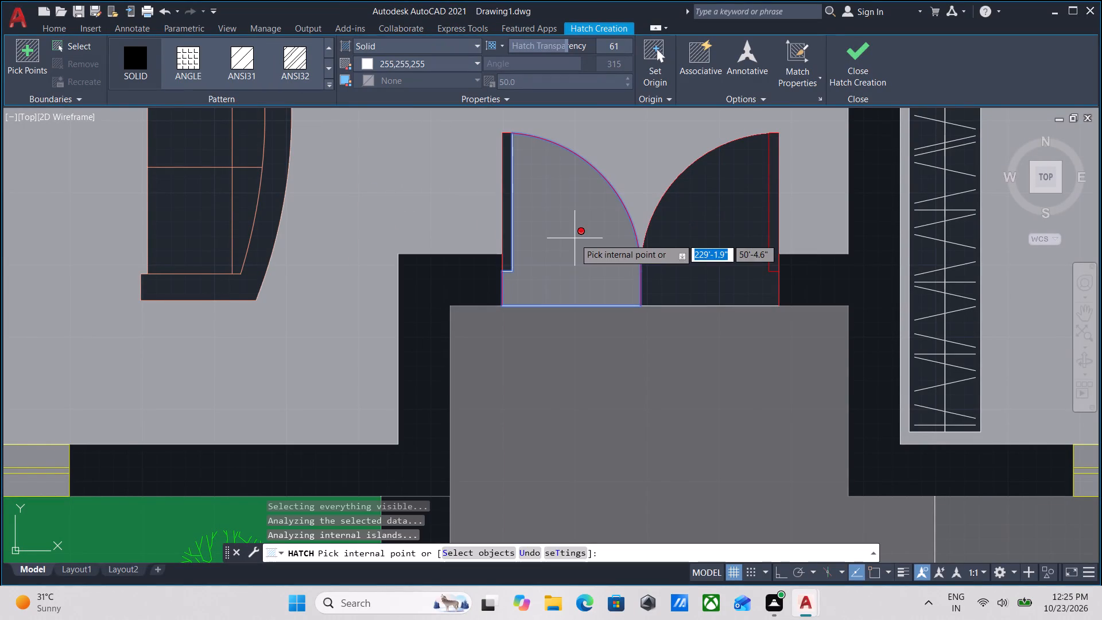
click(669, 234)
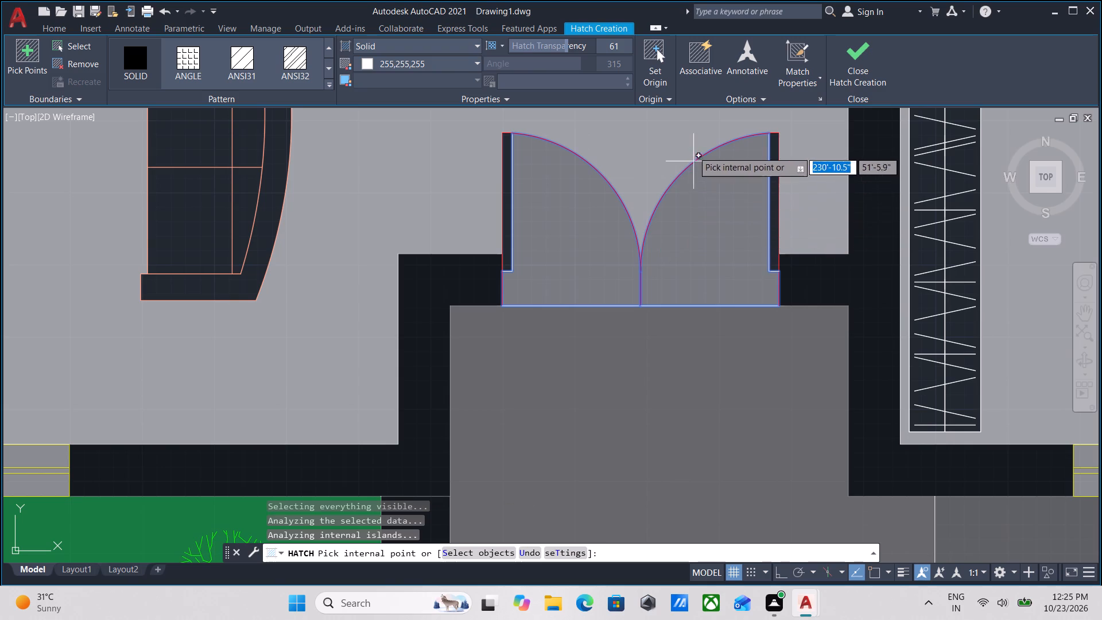
drag(569, 45, 527, 45)
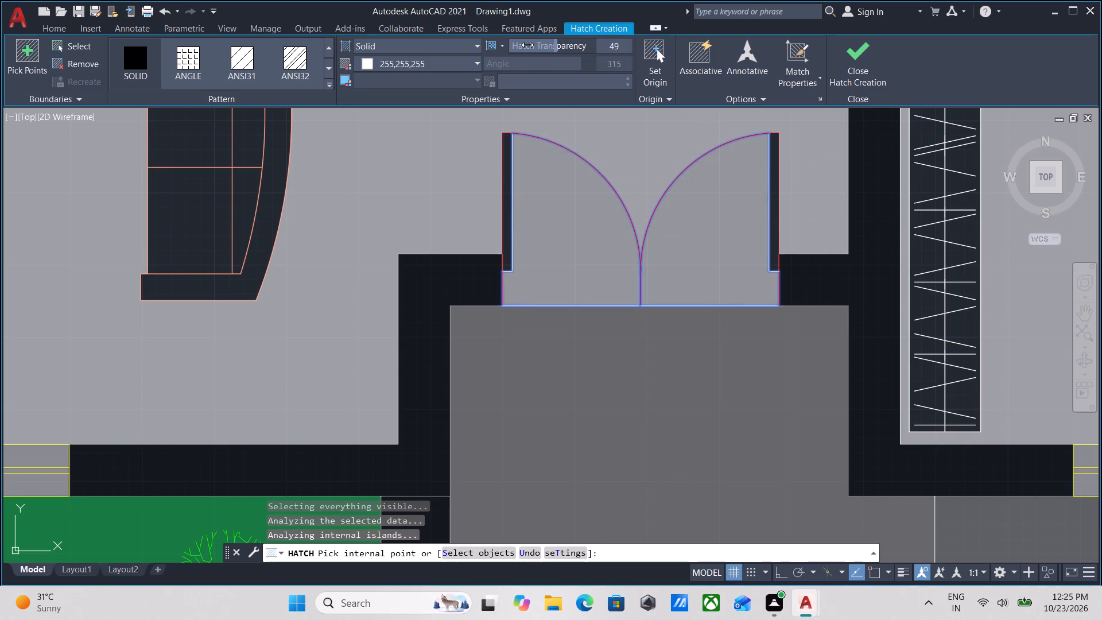
drag(527, 45, 519, 45)
click(875, 62)
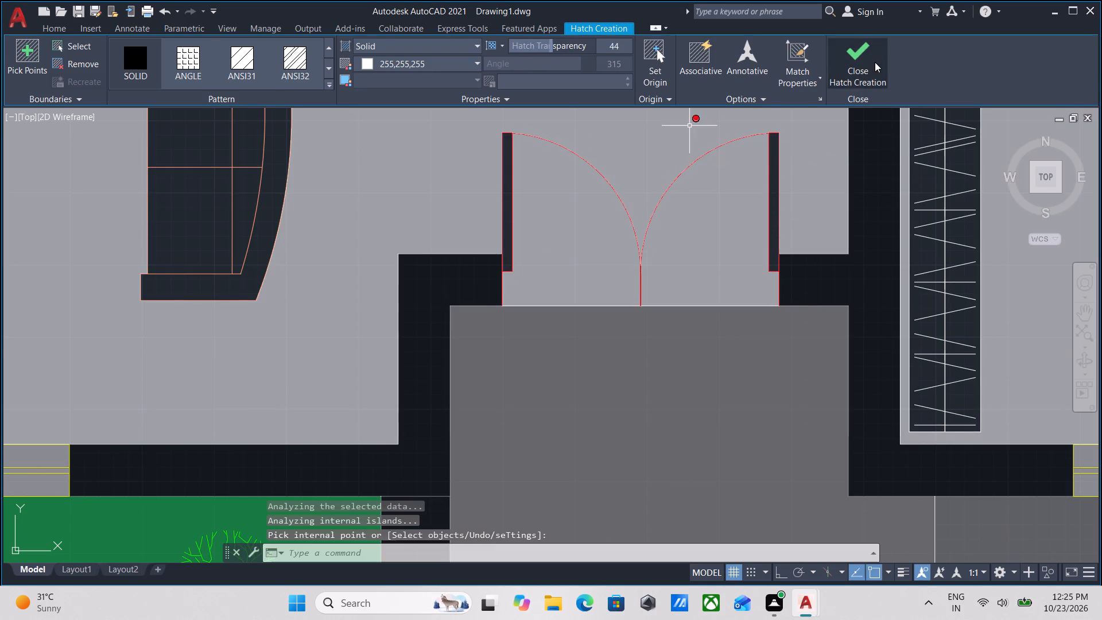
Set the transparency of the solid black wall hatch to 0.
scroll(800, 223, down, 2)
scroll(824, 251, up, 3)
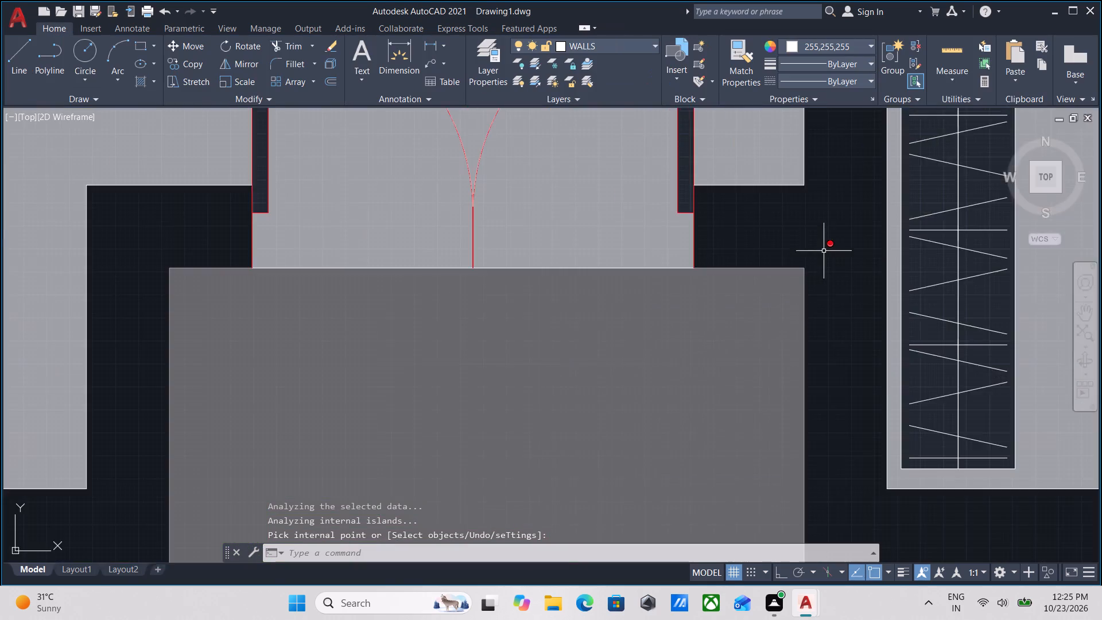
scroll(824, 251, up, 3)
scroll(824, 251, down, 5)
middle_drag(824, 251, 774, 311)
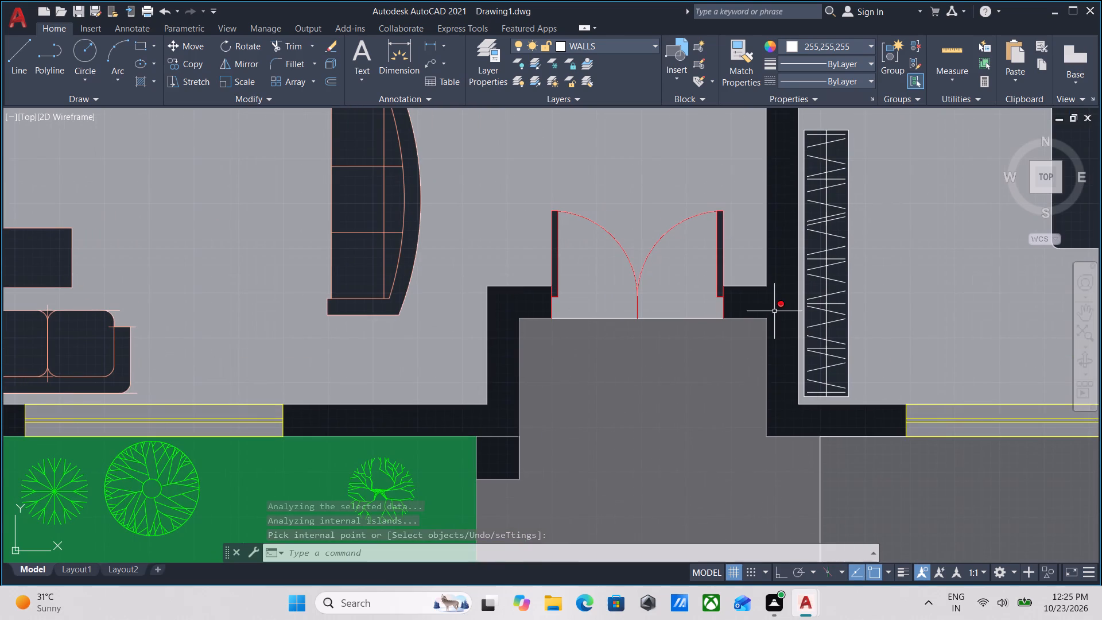
scroll(786, 305, up, 1)
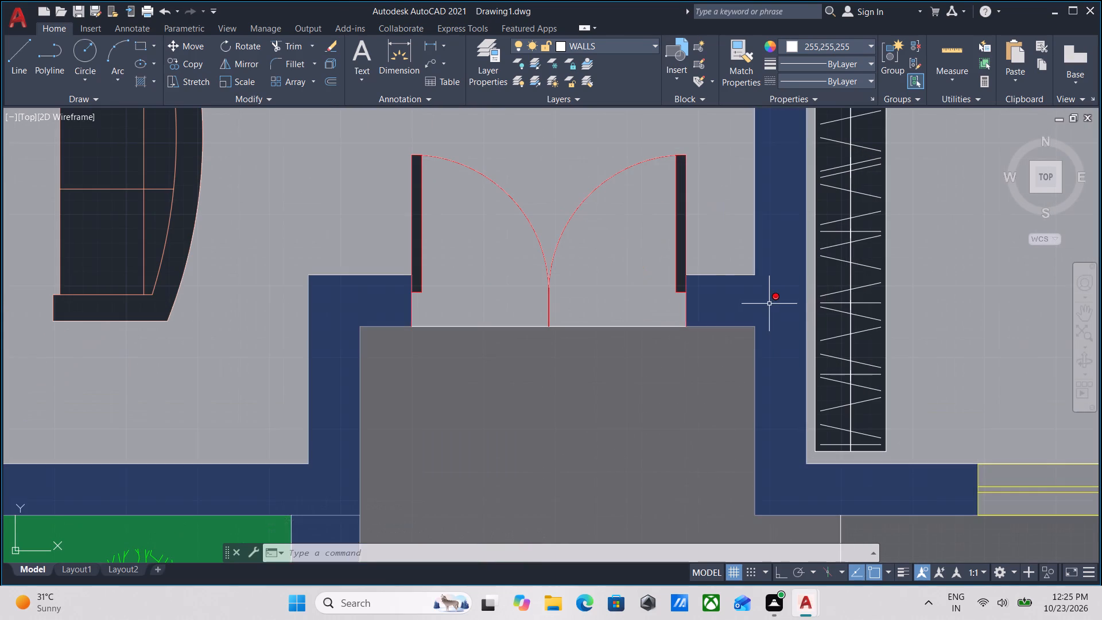
click(769, 304)
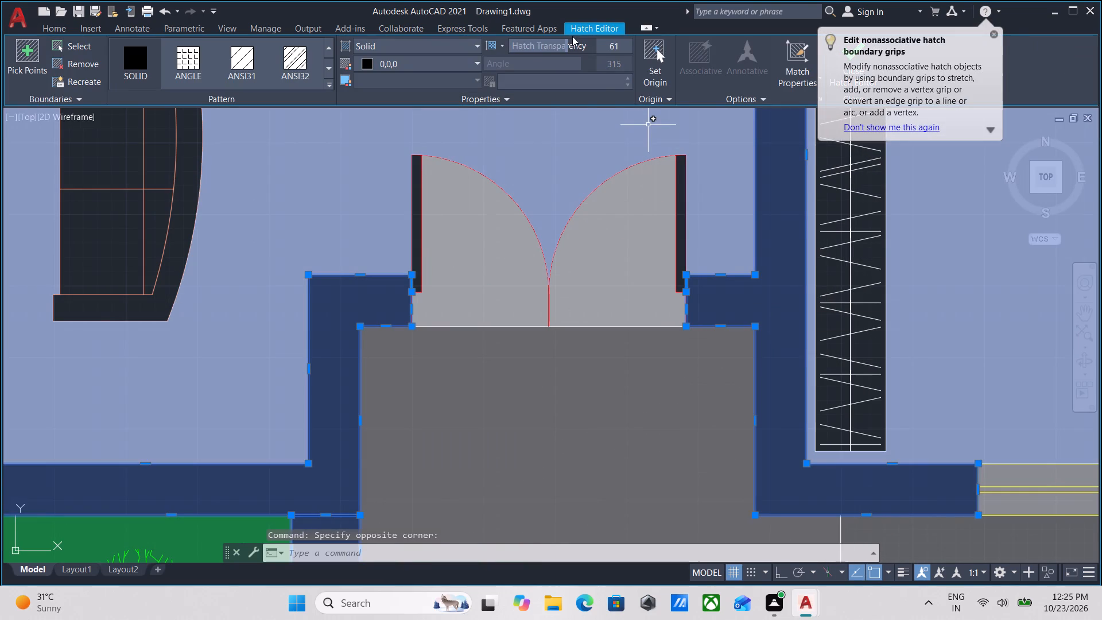
drag(565, 42, 417, 44)
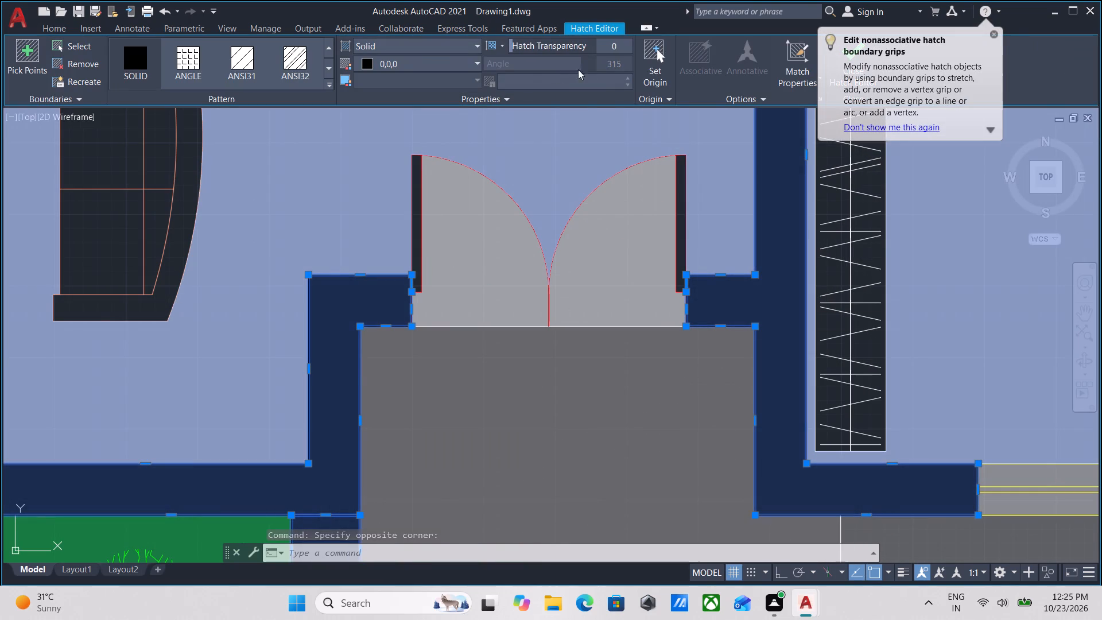
click(995, 30)
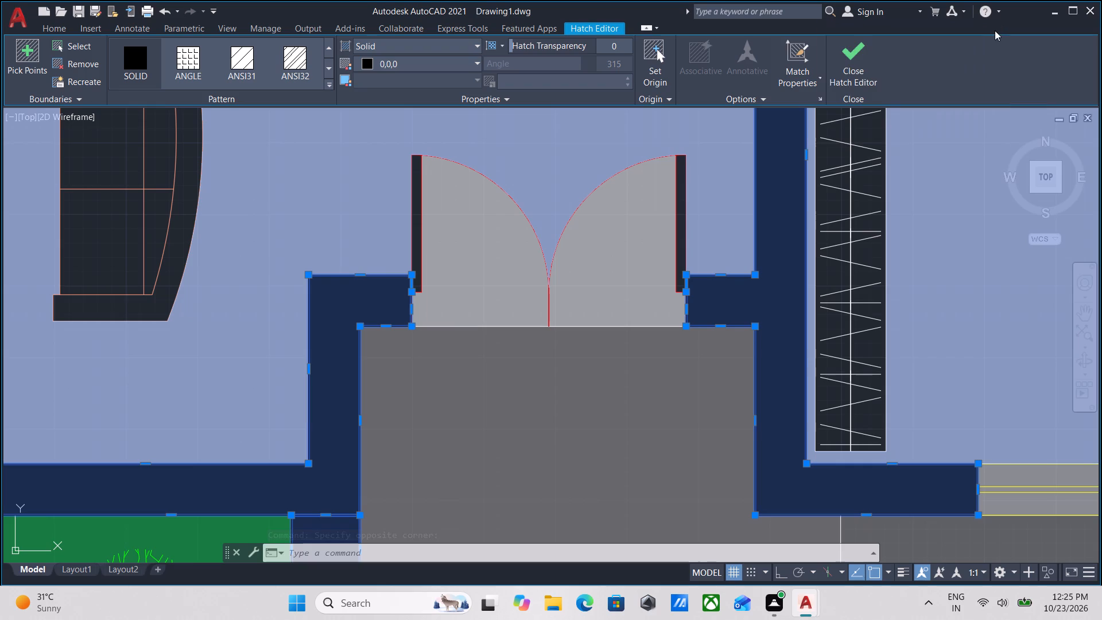
click(856, 61)
Examine the plan from the bedroom and stairs to the pool, front path and entrance door for areas still needing work.
scroll(822, 220, down, 4)
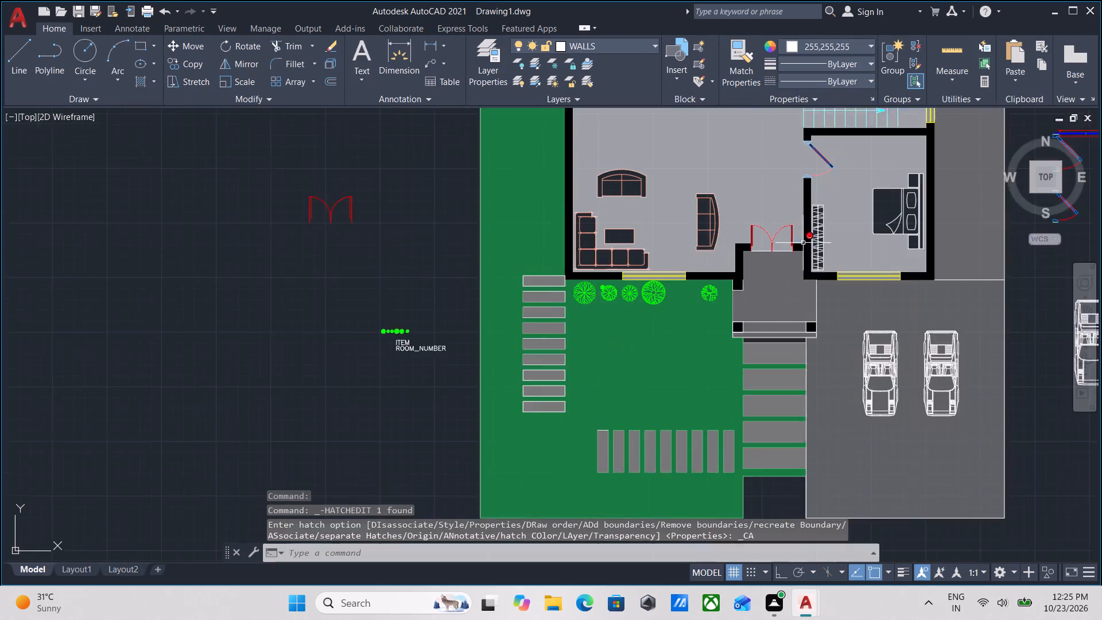
middle_drag(803, 243, 692, 347)
scroll(779, 251, up, 2)
scroll(856, 210, up, 1)
scroll(655, 224, down, 1)
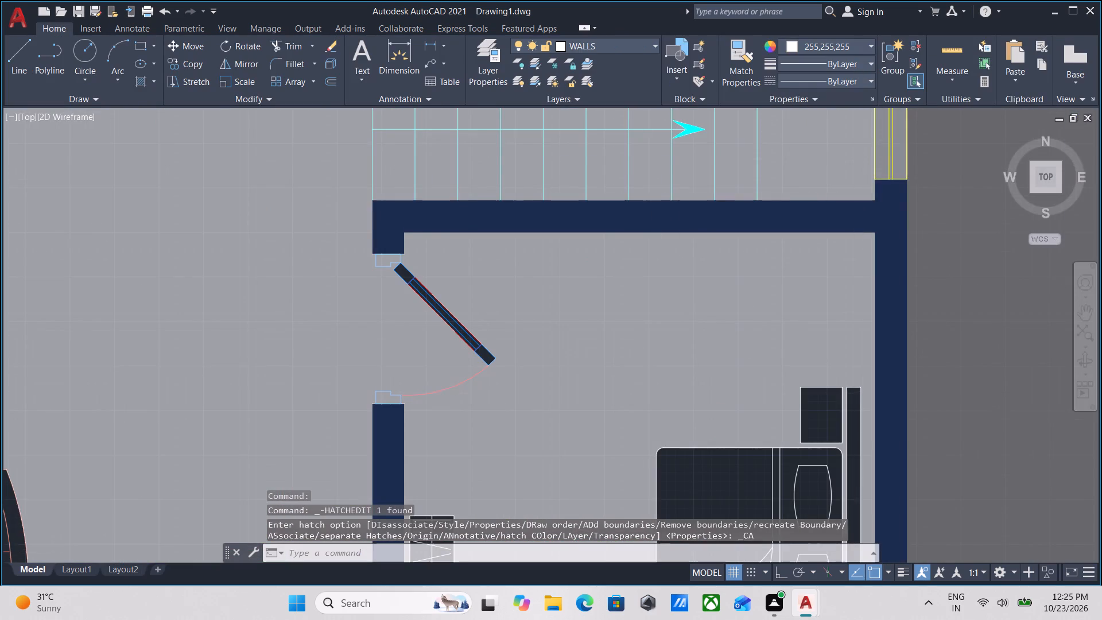
scroll(518, 216, down, 2)
scroll(682, 173, down, 1)
middle_drag(682, 172, 670, 285)
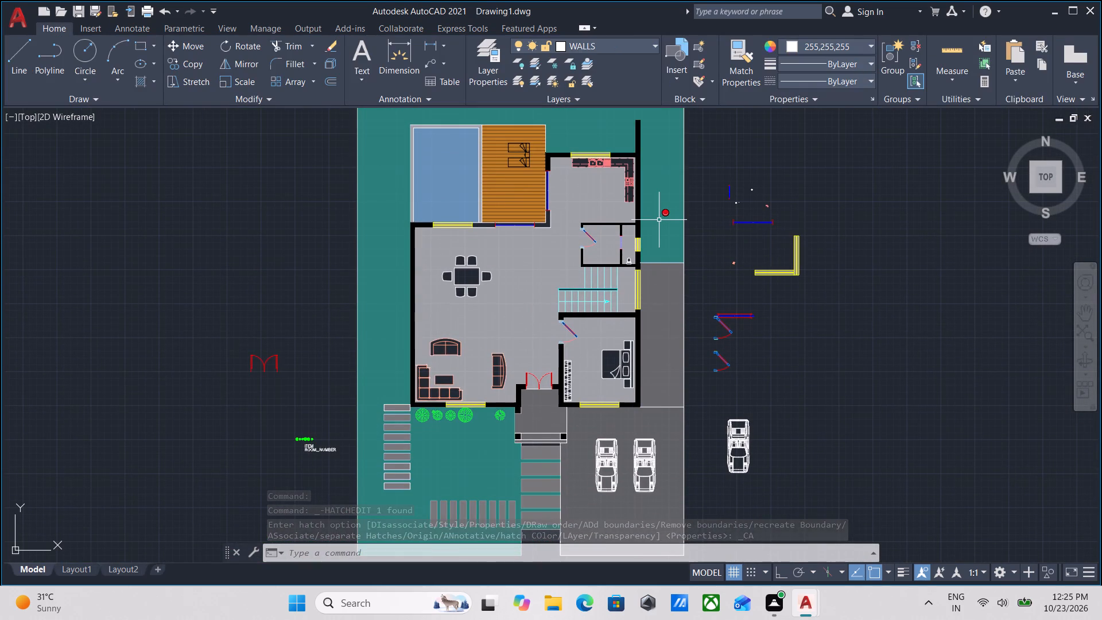
middle_drag(565, 309, 595, 214)
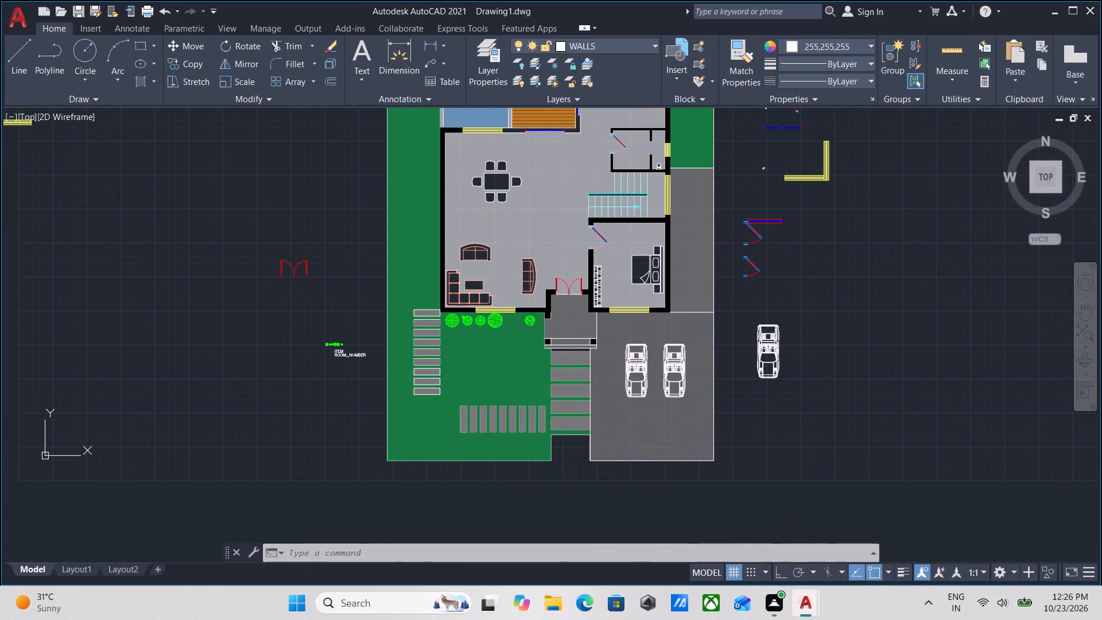
middle_drag(573, 343, 604, 272)
scroll(611, 323, up, 1)
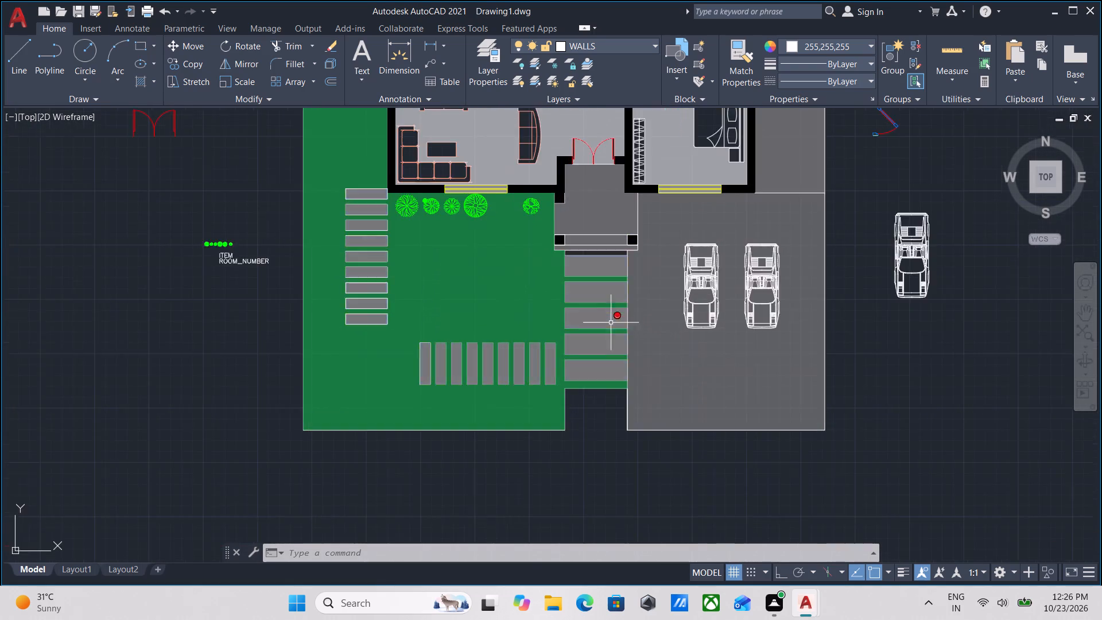
middle_drag(606, 315, 572, 455)
scroll(548, 293, up, 5)
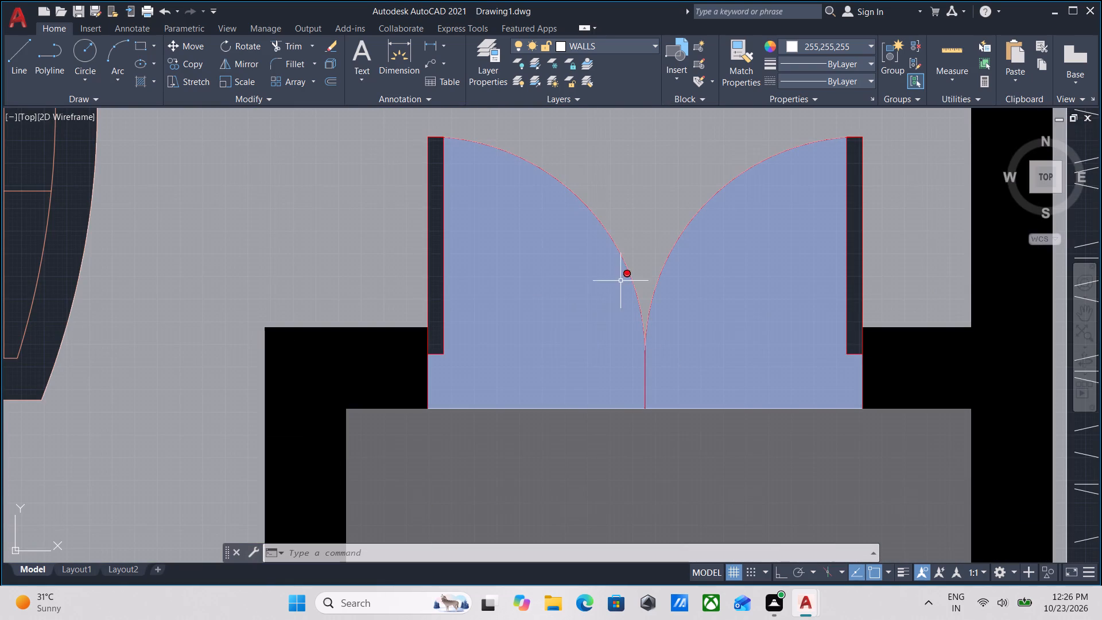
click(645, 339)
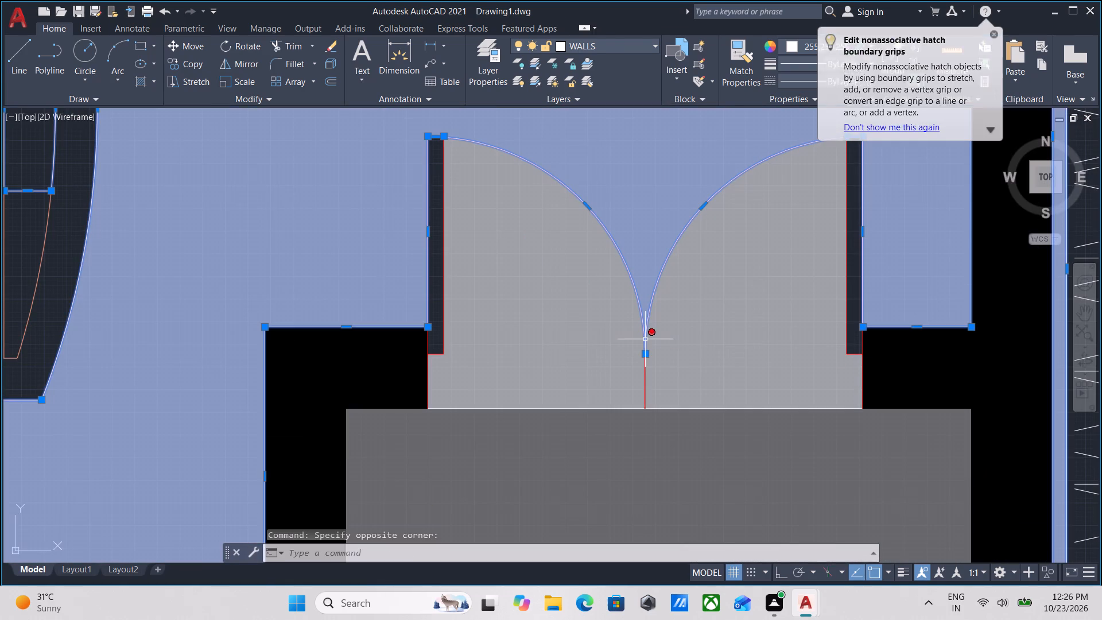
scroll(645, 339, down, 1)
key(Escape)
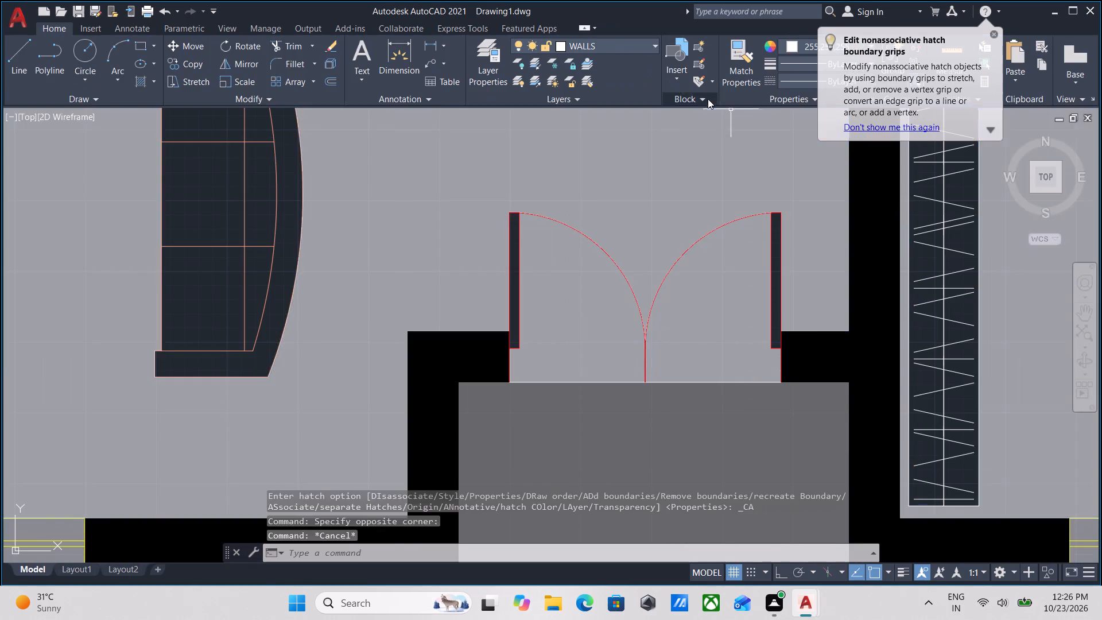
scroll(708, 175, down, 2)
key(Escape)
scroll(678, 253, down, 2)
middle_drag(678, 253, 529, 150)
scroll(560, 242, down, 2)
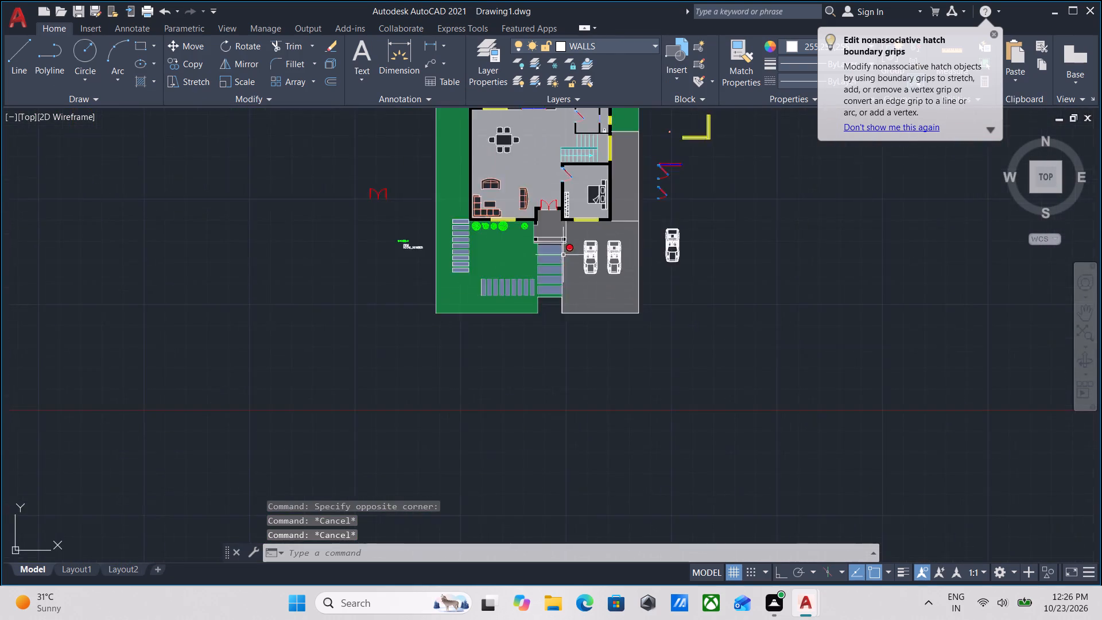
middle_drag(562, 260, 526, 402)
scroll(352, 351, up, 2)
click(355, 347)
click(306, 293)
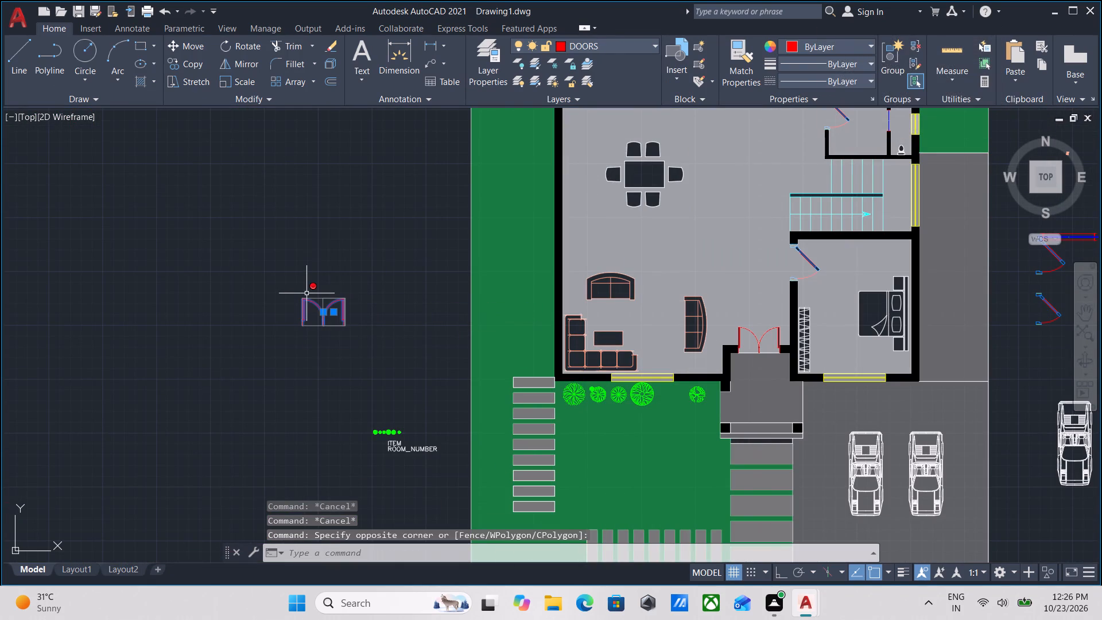
Draw a horizontal line about 6' long closing the open front end of the entrance path, between the lawn and parking corners.
scroll(306, 293, down, 2)
middle_drag(306, 293, 306, 249)
scroll(463, 395, up, 2)
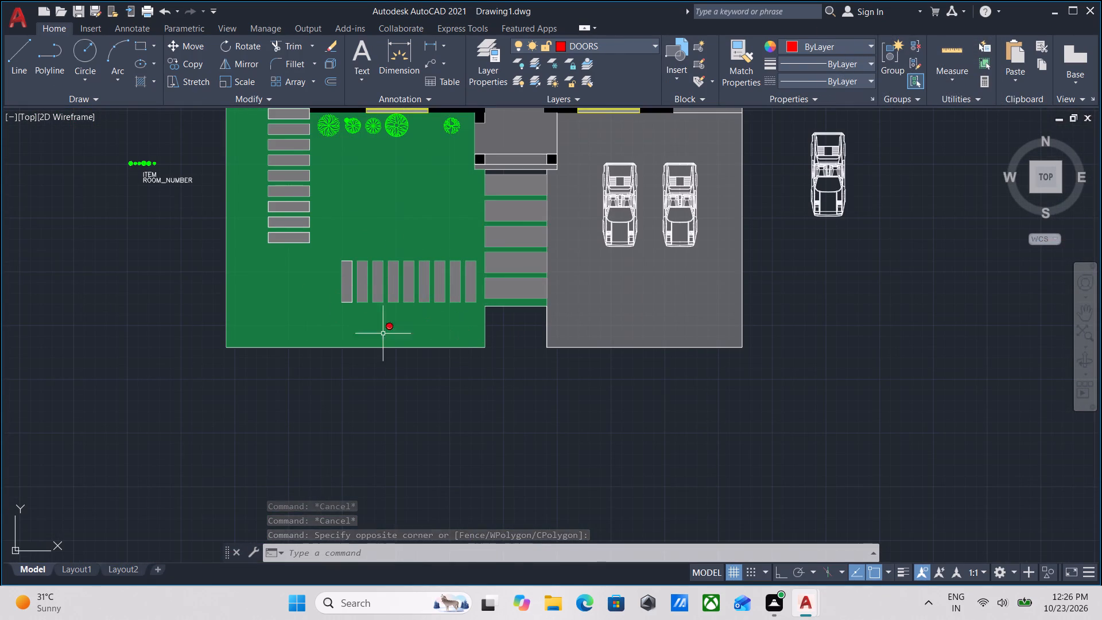
key(l)
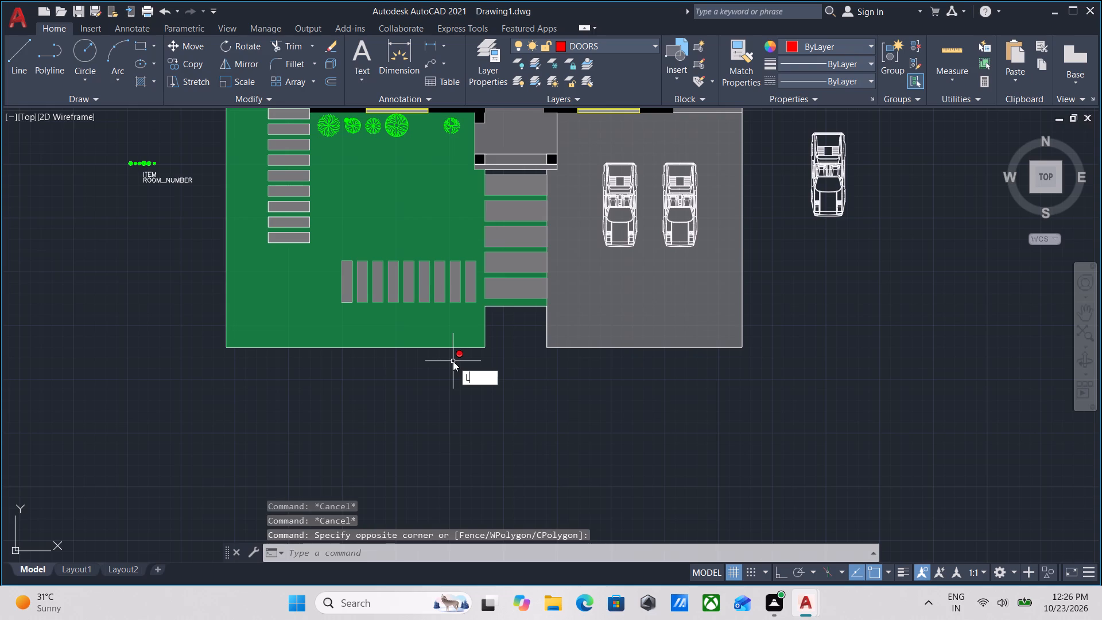
key(Return)
scroll(491, 366, up, 2)
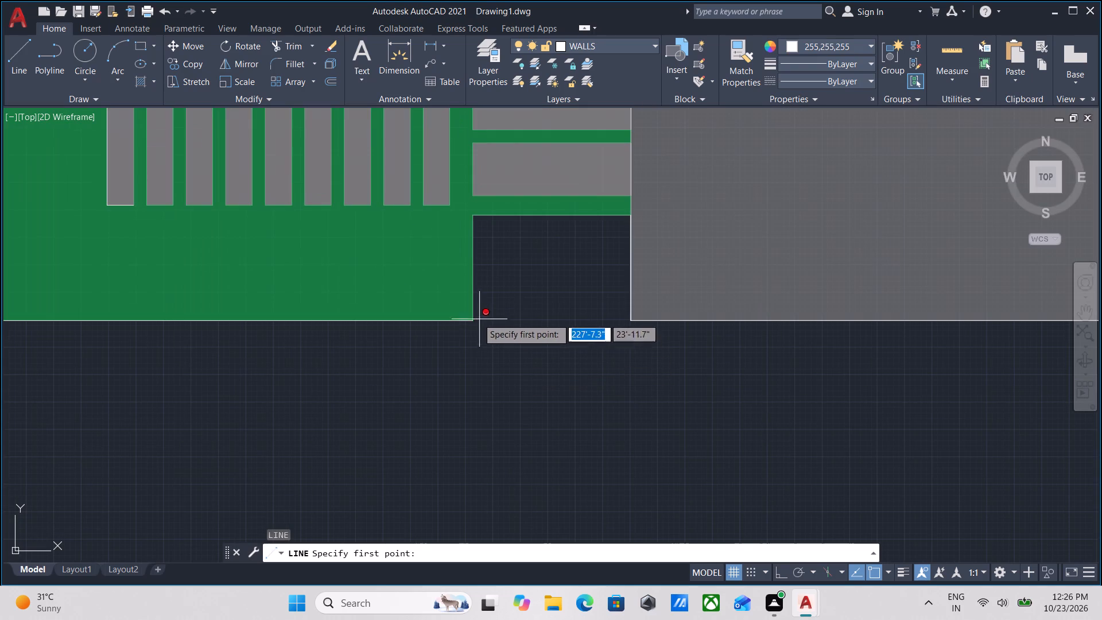
click(474, 324)
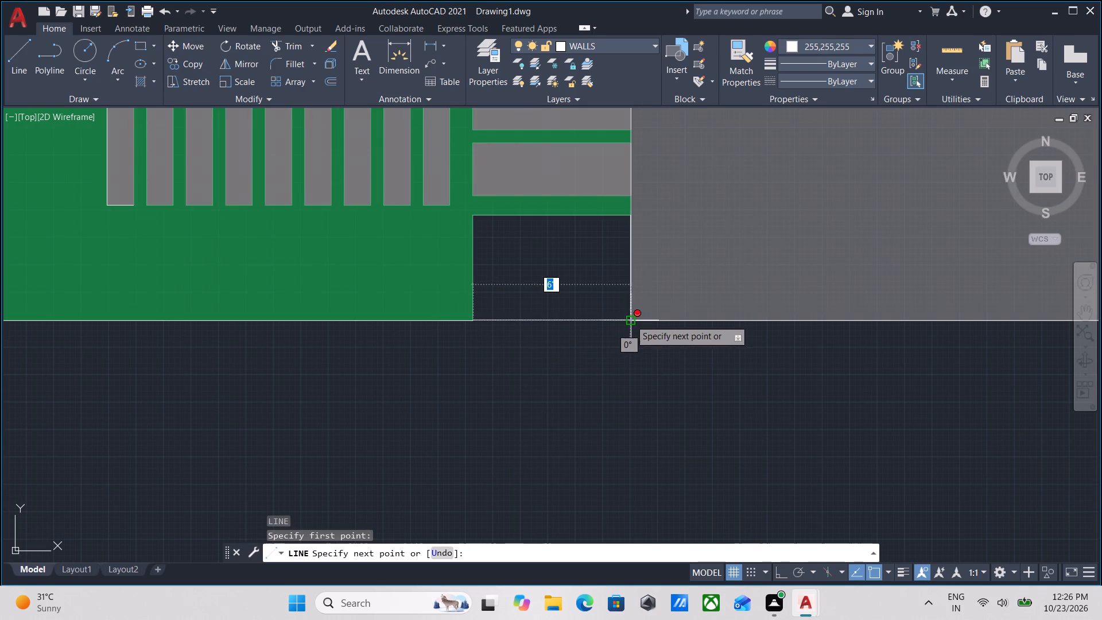
click(631, 319)
key(Escape)
Hatch the empty rectangle at the front end of the entrance path with solid colour 8 at 44 transparency.
scroll(580, 334, down, 2)
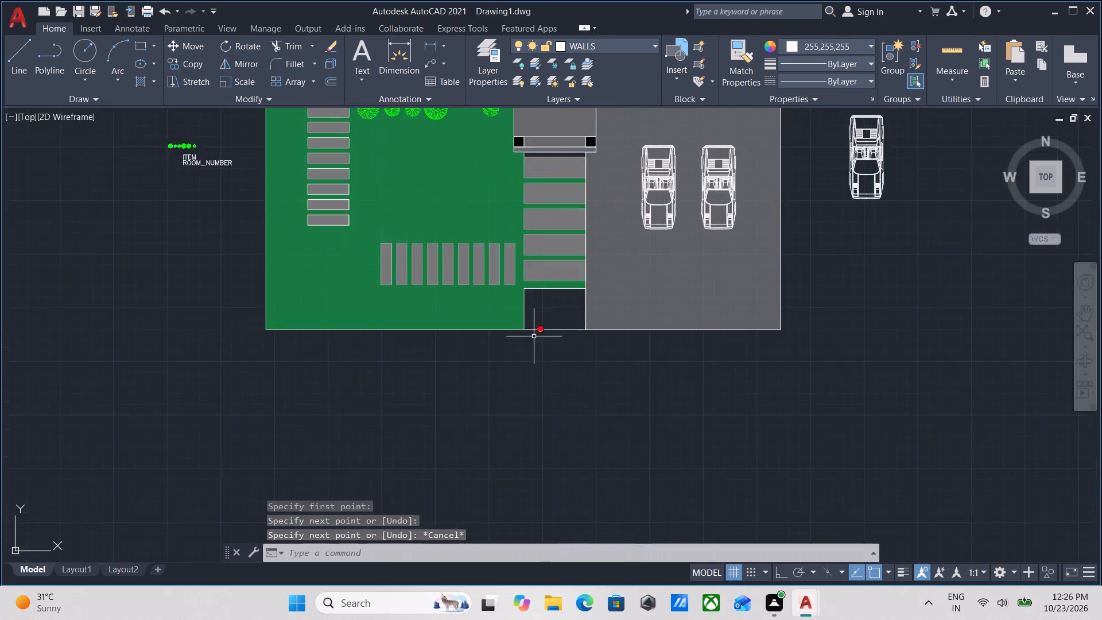
middle_drag(534, 336, 531, 421)
middle_drag(187, 270, 313, 393)
scroll(205, 282, down, 1)
middle_drag(205, 282, 226, 330)
scroll(242, 316, up, 1)
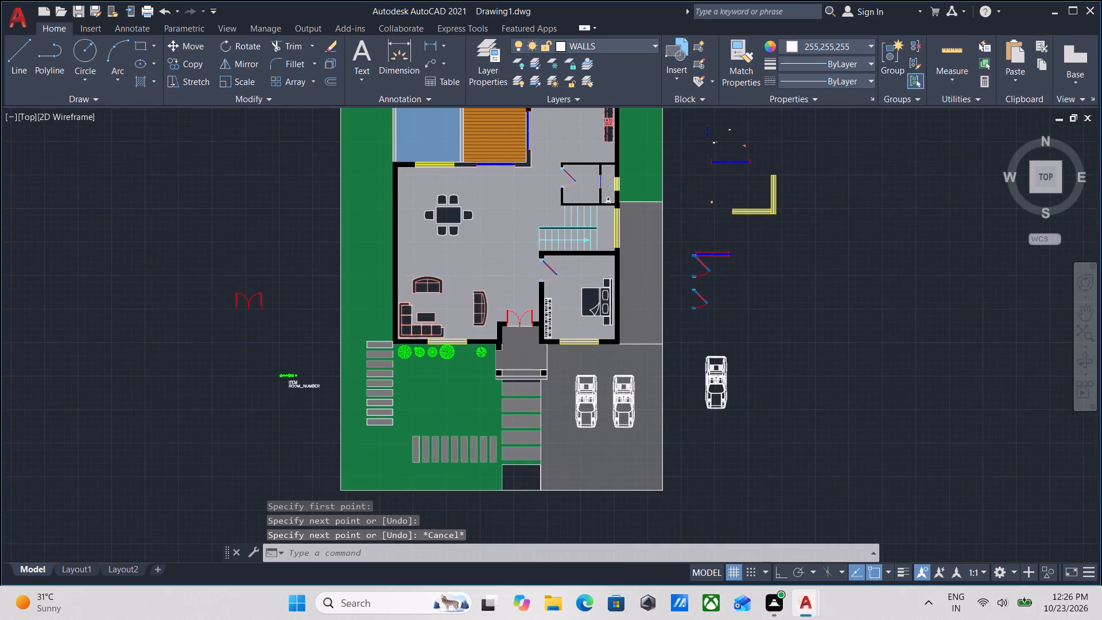
scroll(250, 313, down, 1)
middle_drag(259, 307, 242, 262)
scroll(502, 436, up, 2)
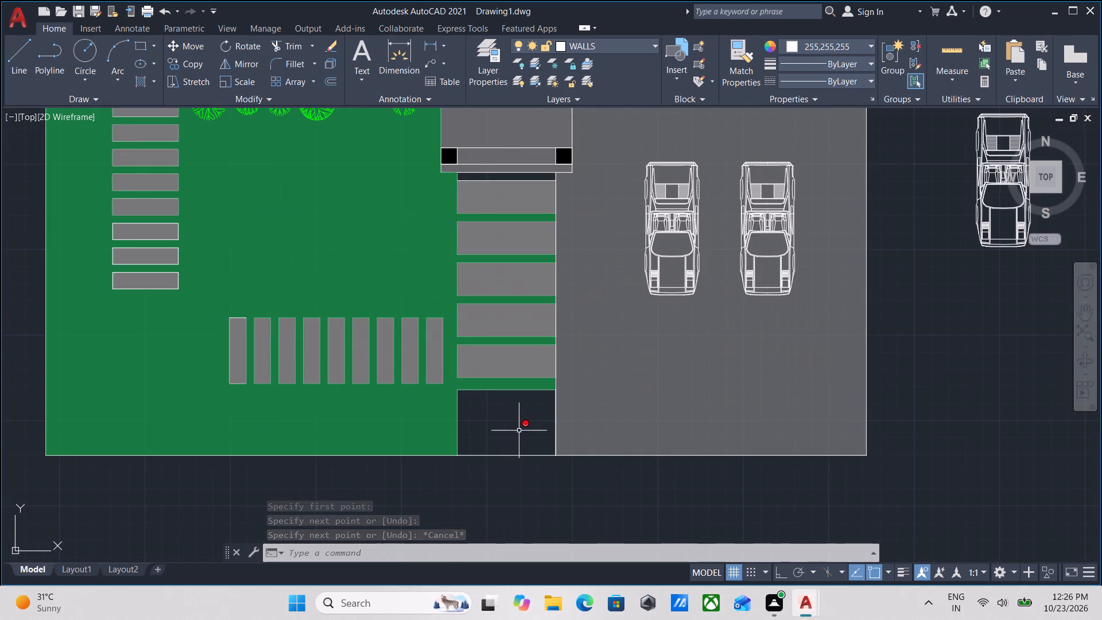
key(h)
key(Return)
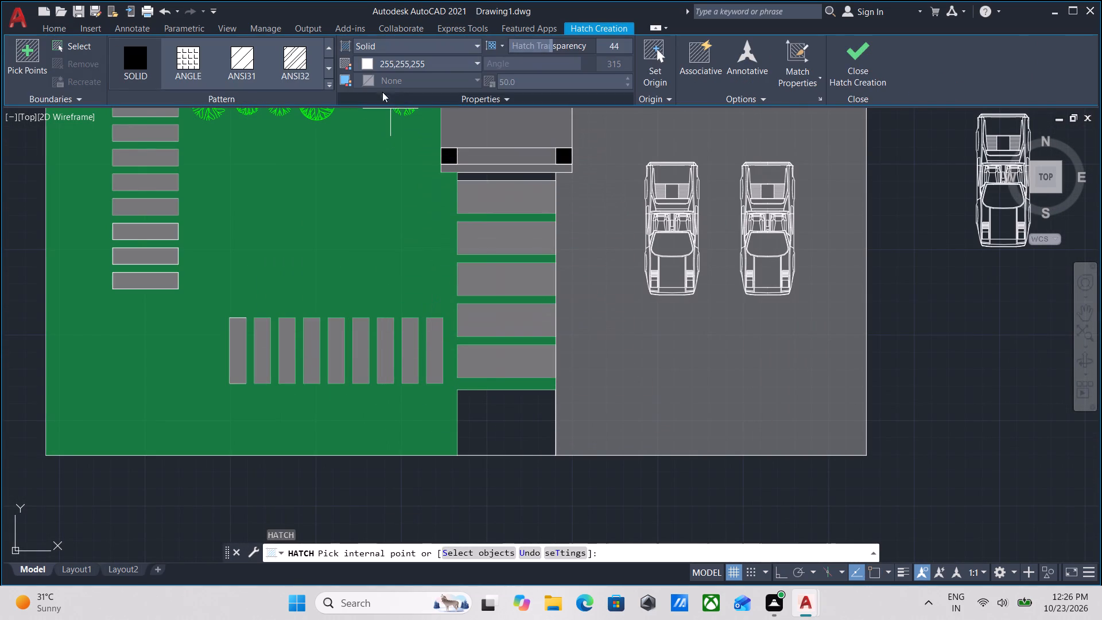
click(364, 63)
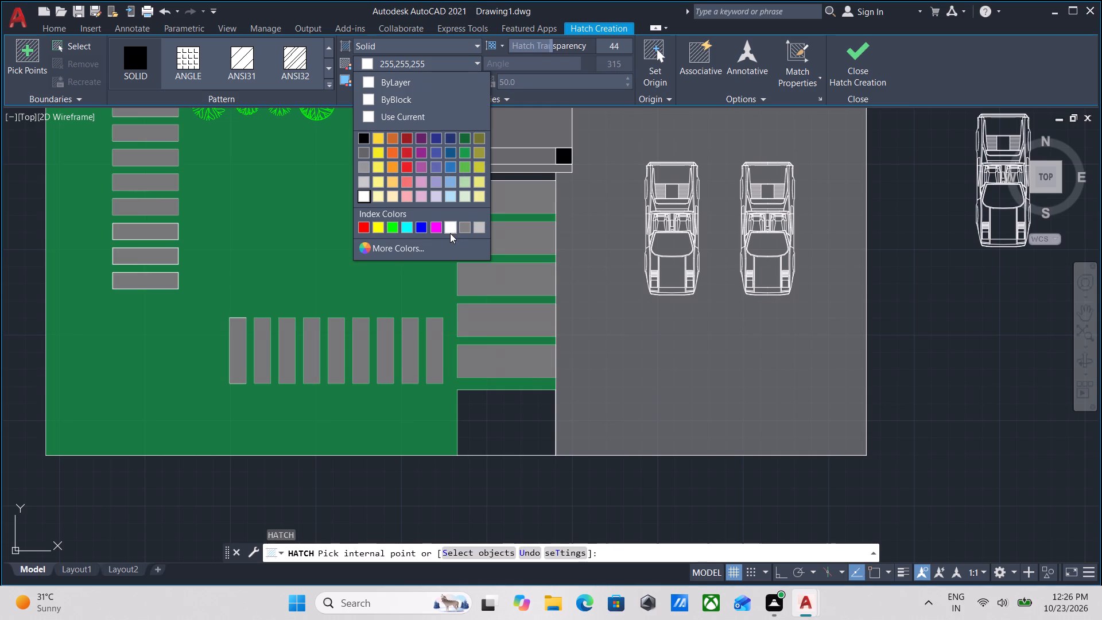
click(467, 226)
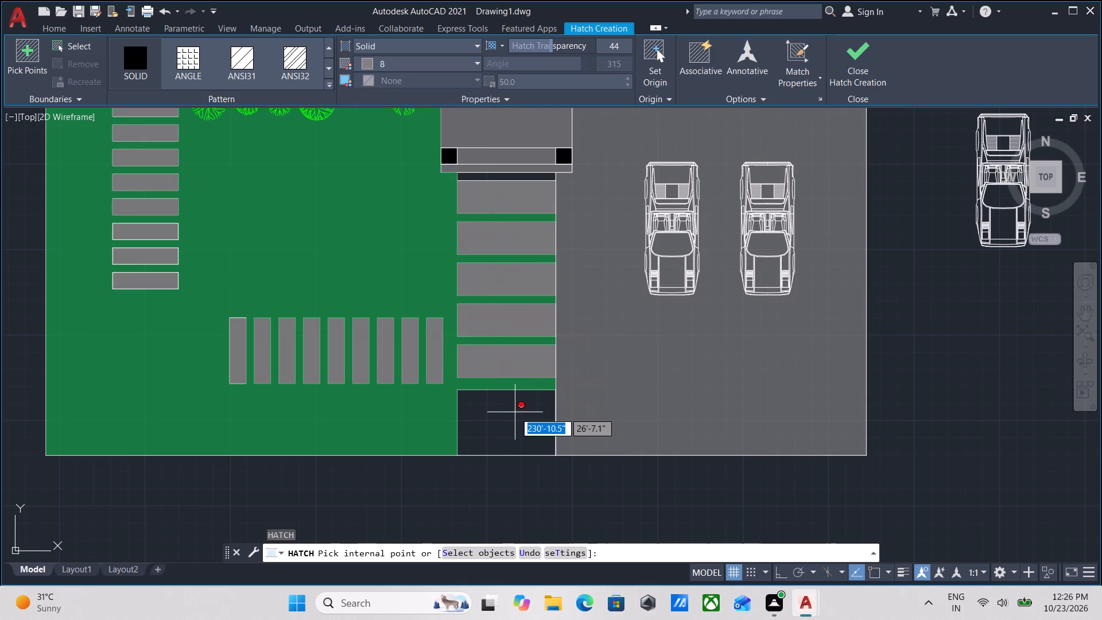
click(515, 413)
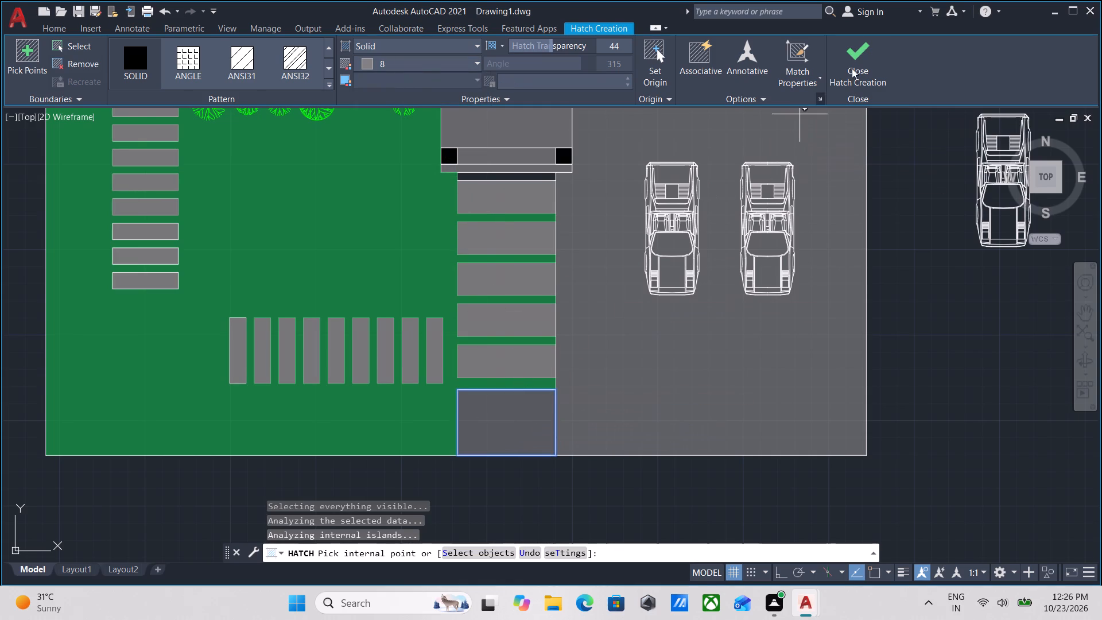
click(852, 67)
Set the transparency of the hatch at the front end of the entrance path to 30.
click(491, 433)
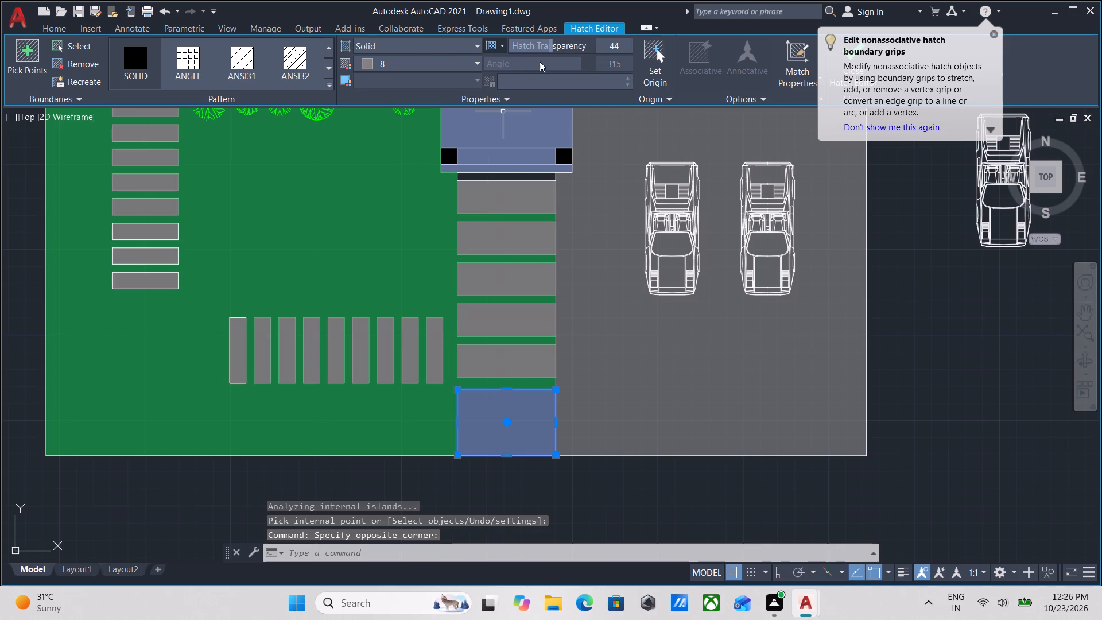
drag(550, 43, 510, 44)
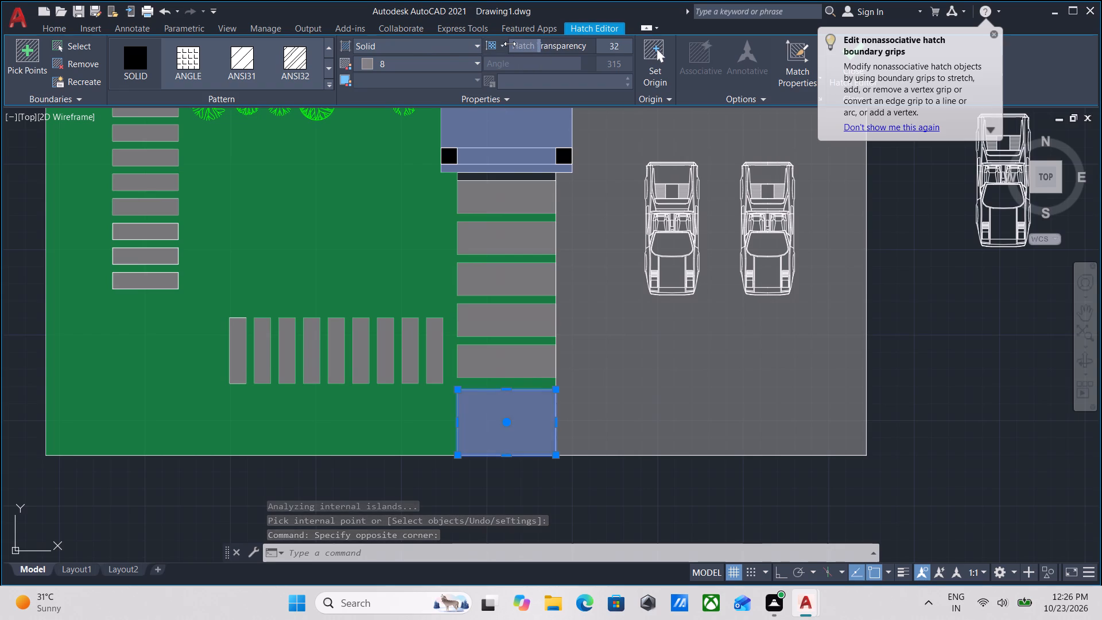
drag(510, 44, 502, 44)
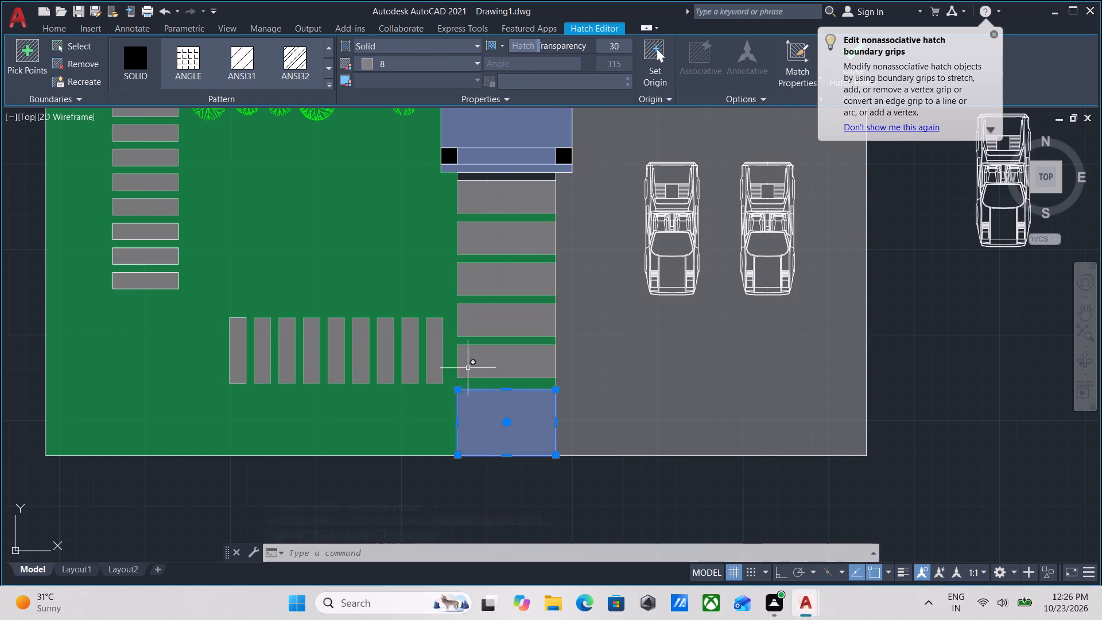
key(Escape)
Examine the front yard, the ITEM / ROOM_NUMBER tag beside the lawn and the overall plan up to the back lawn.
scroll(467, 392, down, 1)
middle_drag(233, 342, 398, 379)
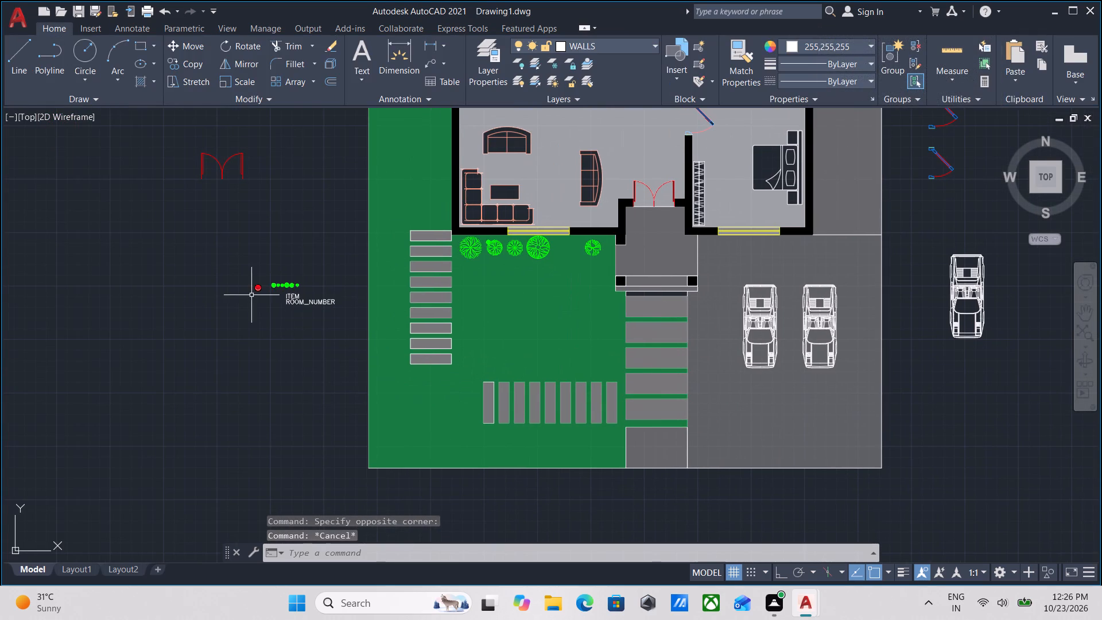
scroll(251, 295, up, 1)
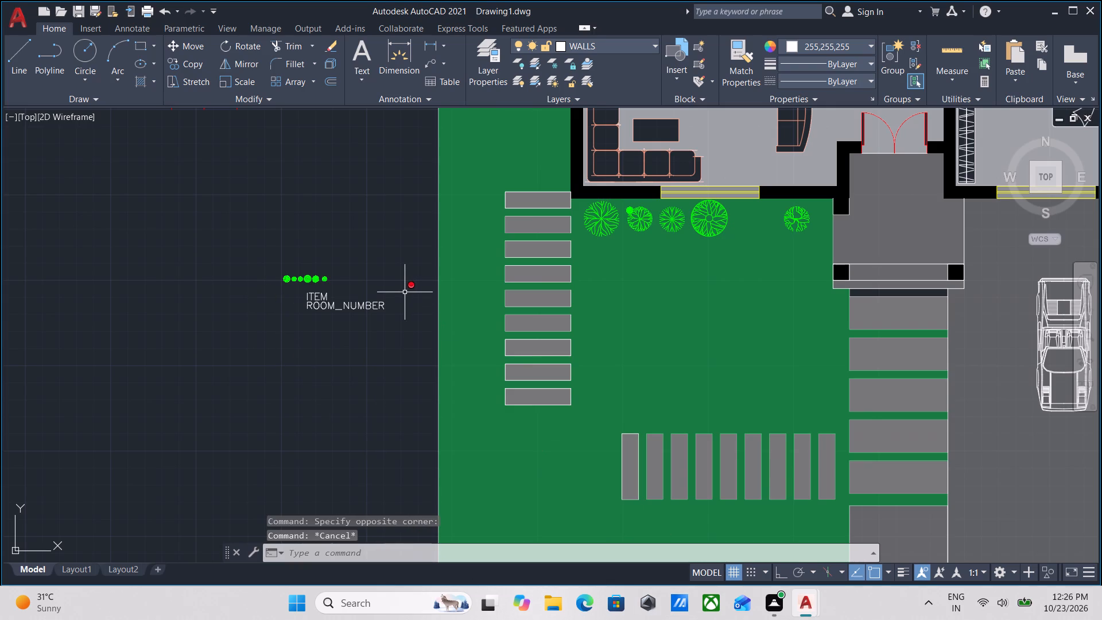
scroll(621, 394, down, 2)
middle_drag(621, 394, 599, 342)
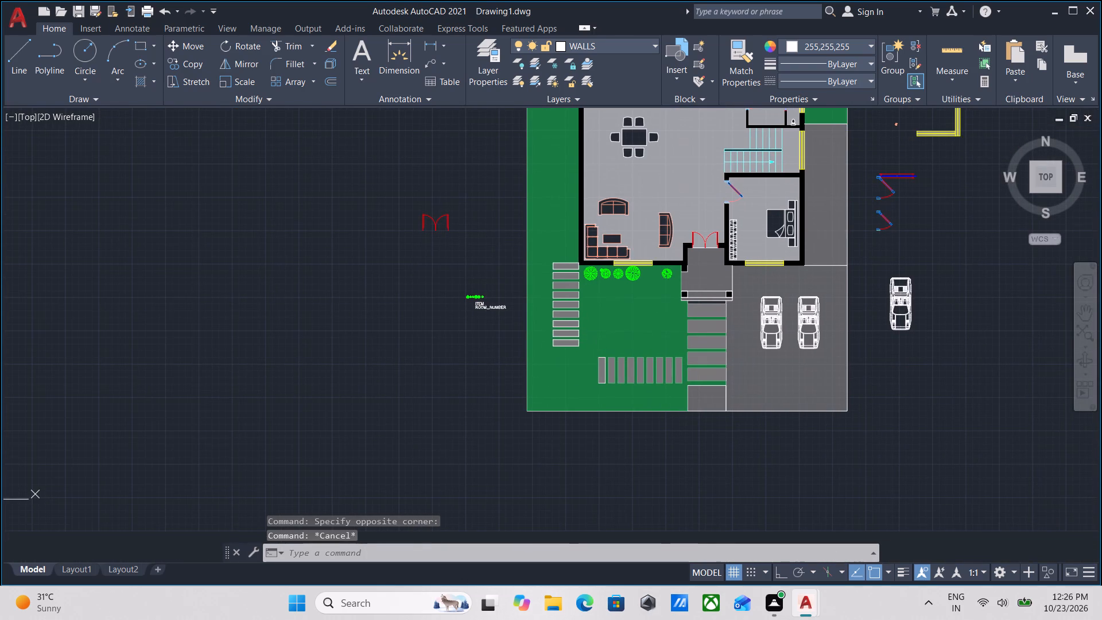
scroll(583, 436, down, 1)
middle_drag(583, 433, 546, 463)
scroll(665, 378, up, 1)
scroll(518, 337, down, 1)
middle_drag(518, 337, 439, 471)
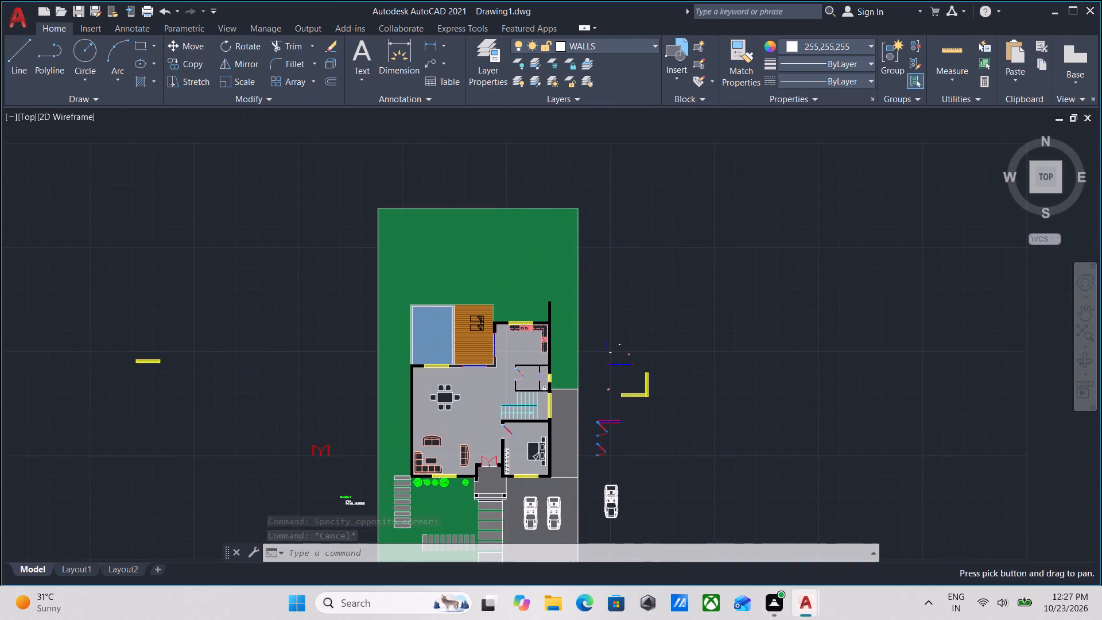
Add a horizontal single-line text reading SWIMMING POOL inside the pool, about 6" high, with Ortho on.
scroll(503, 289, up, 2)
scroll(399, 348, up, 1)
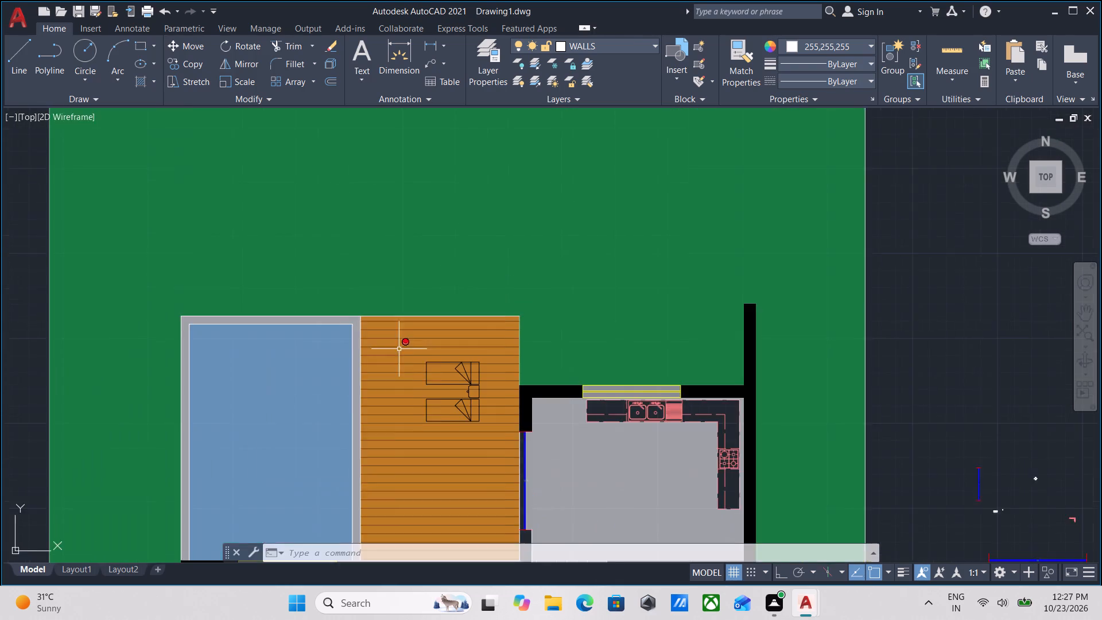
middle_drag(399, 349, 561, 321)
text(DT)
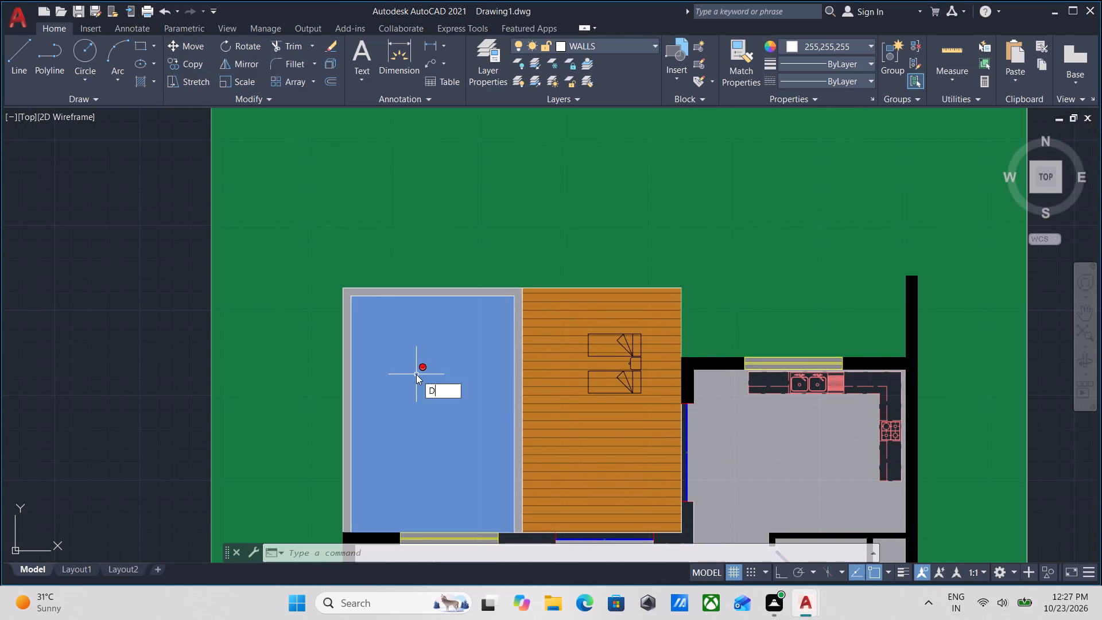
key(Return)
scroll(404, 453, up, 1)
click(404, 453)
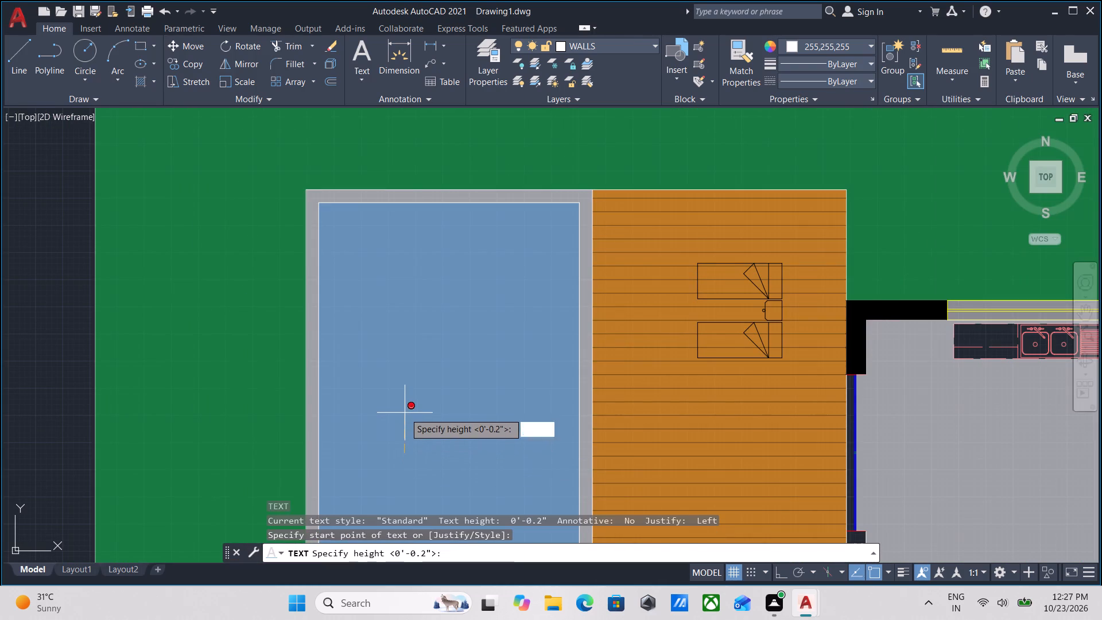
key(F8)
scroll(403, 425, up, 1)
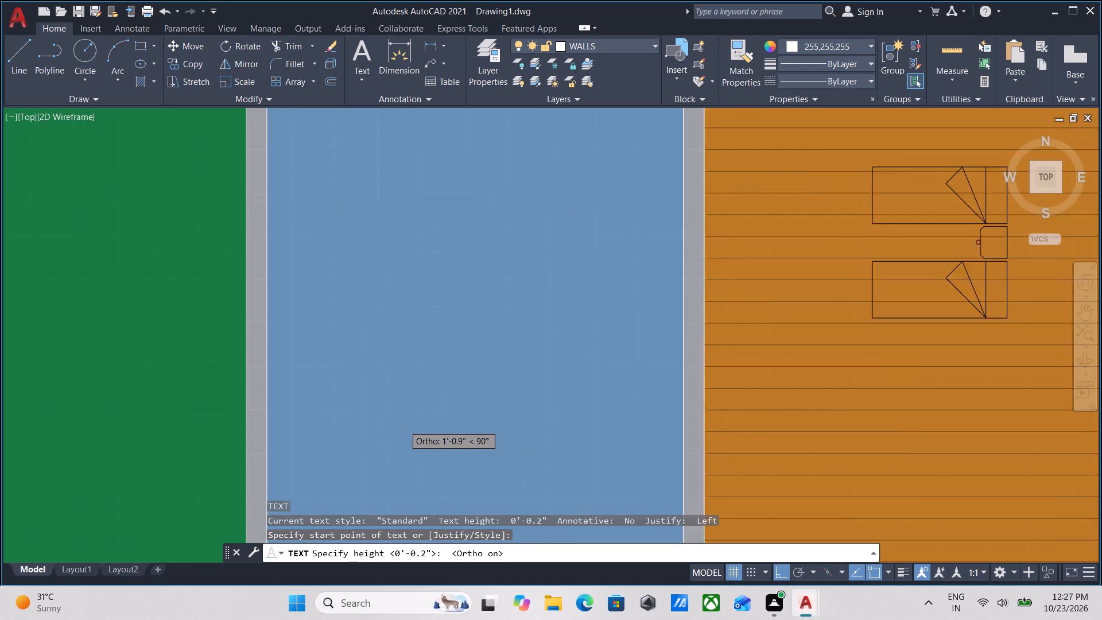
scroll(403, 425, up, 1)
middle_drag(398, 440, 487, 310)
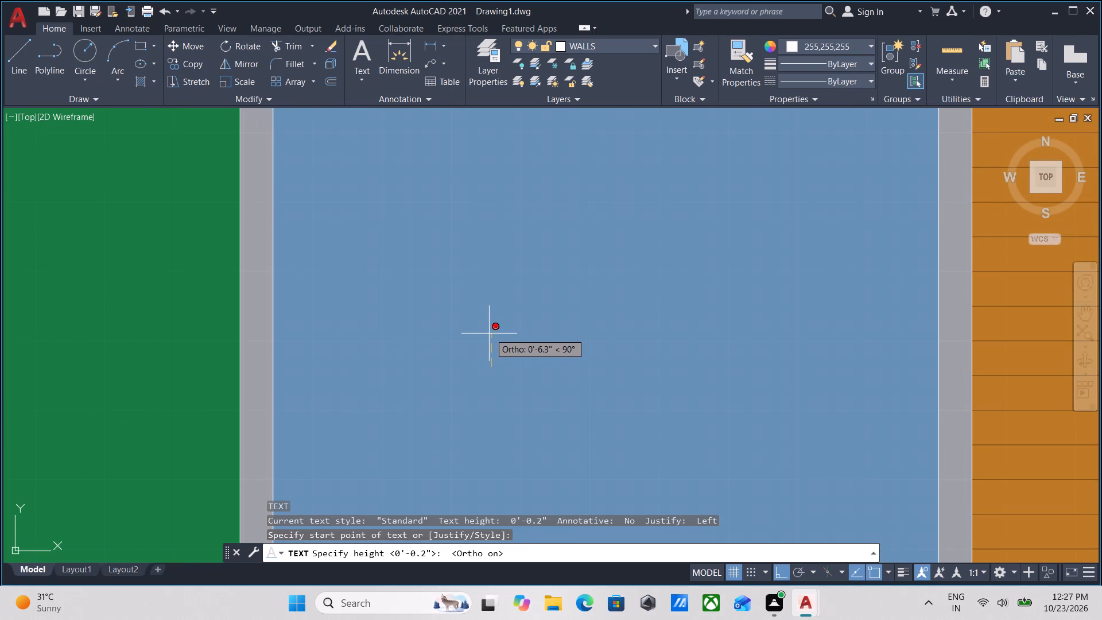
click(492, 332)
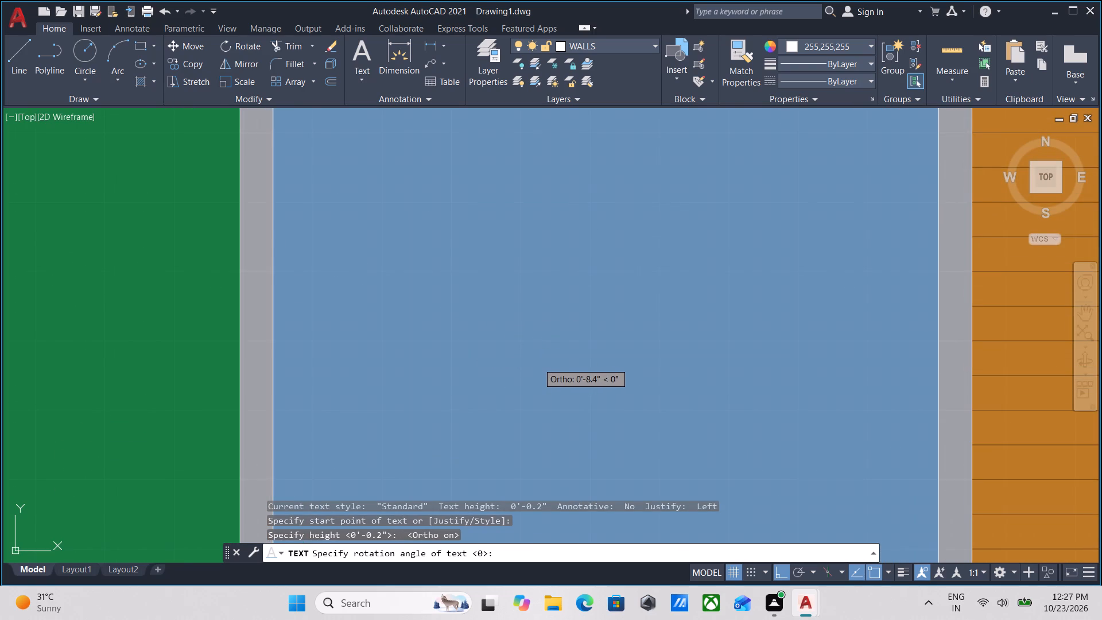
click(538, 363)
scroll(536, 363, down, 2)
middle_drag(536, 363, 527, 374)
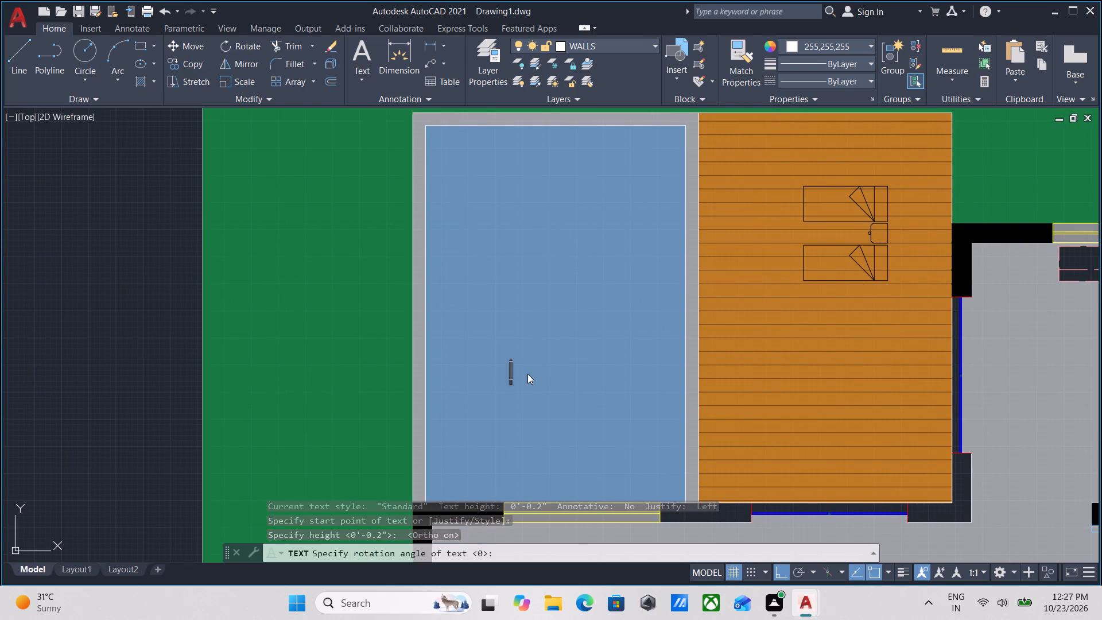
key(s)
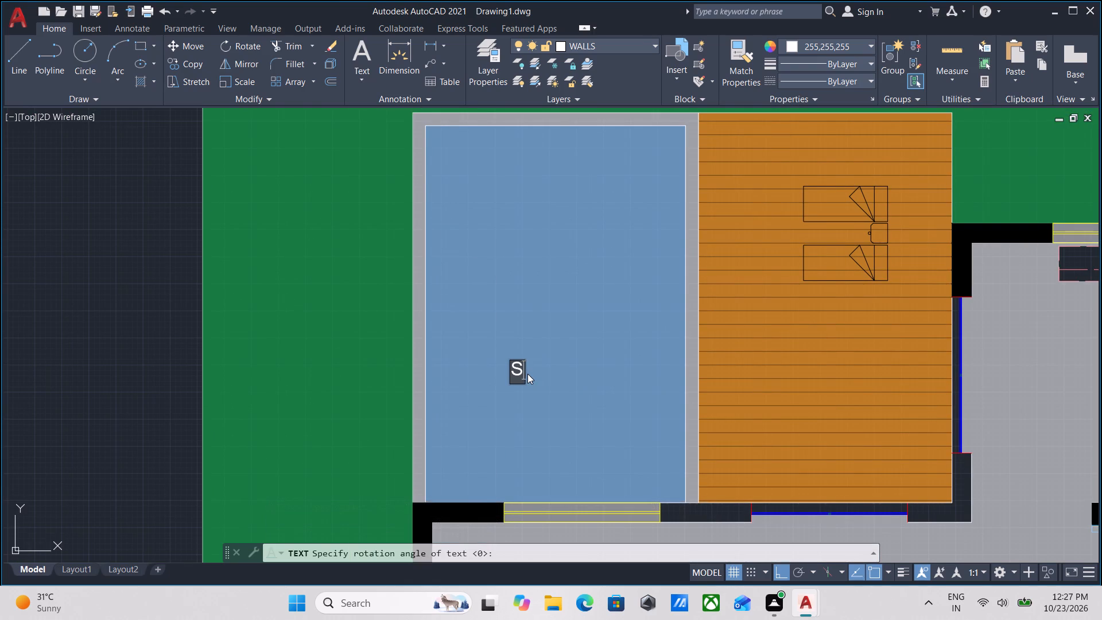
key(w)
text(IM)
key(m)
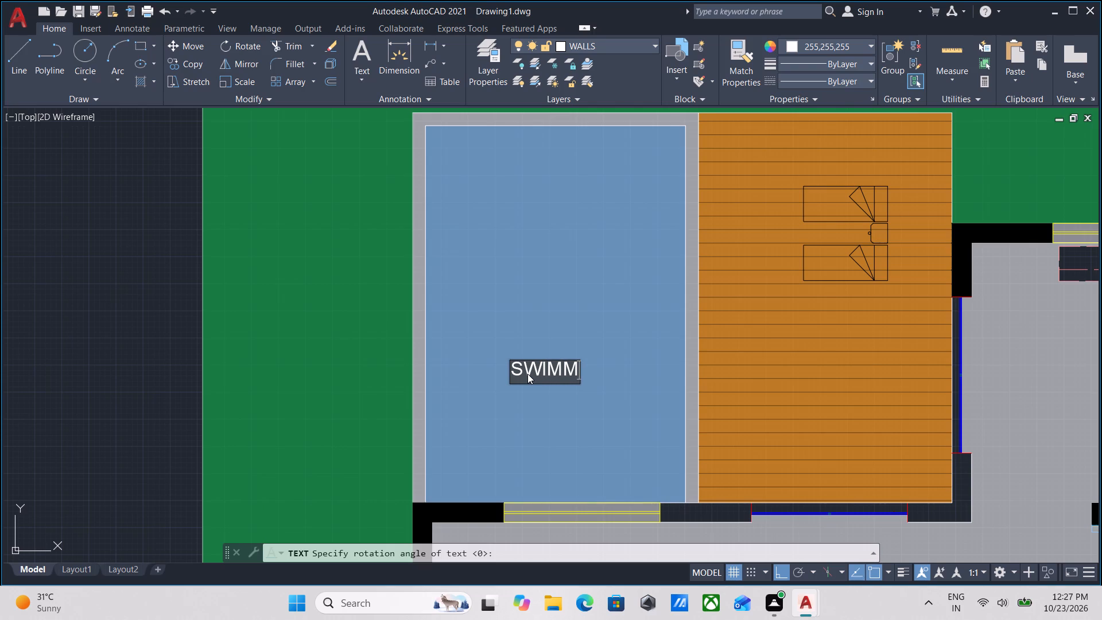
text(NG)
key(space)
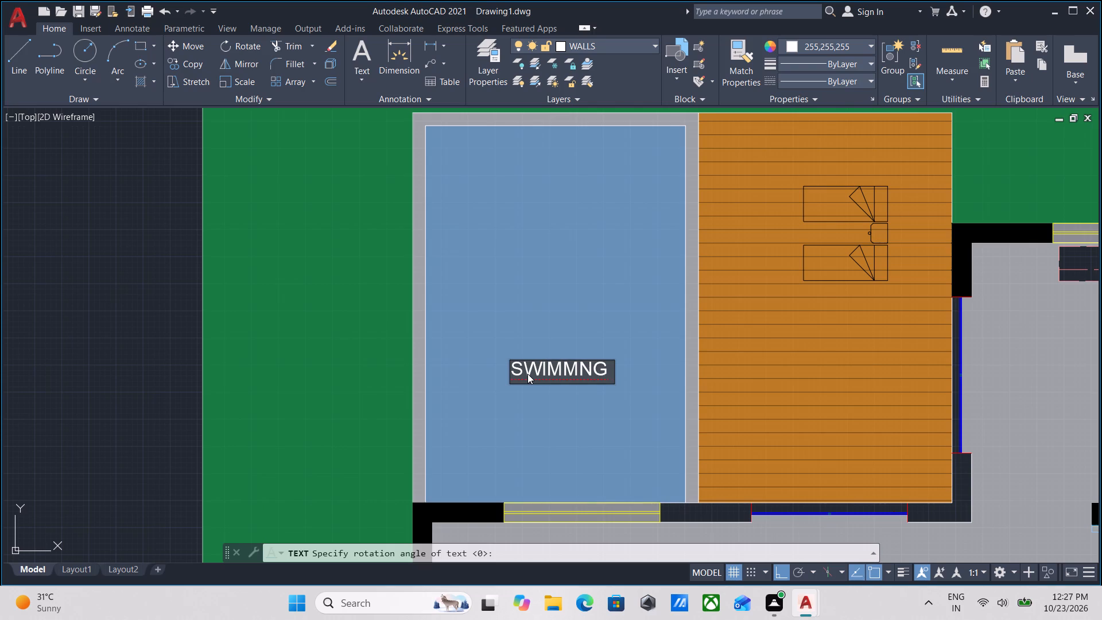
key(BackSpace)
key(BackSpace)
key(BackSpace)
text(ING)
key(space)
text(POOL)
key(Return)
key(Return)
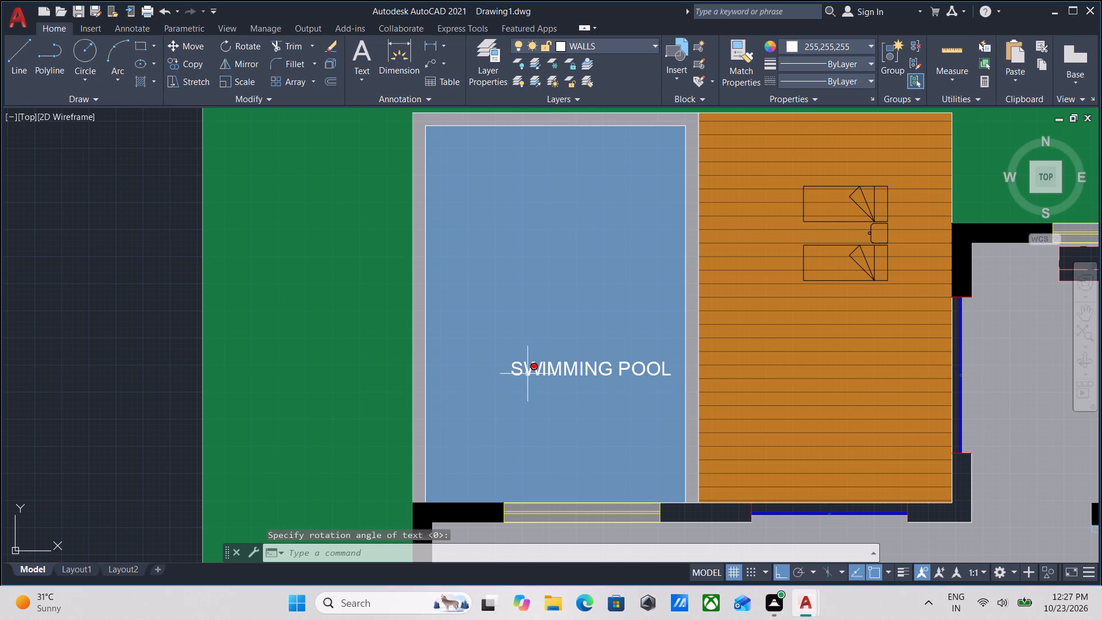
Move the SWIMMING POOL label horizontally so it sits centred between the pool's long sides.
scroll(527, 374, up, 1)
click(544, 371)
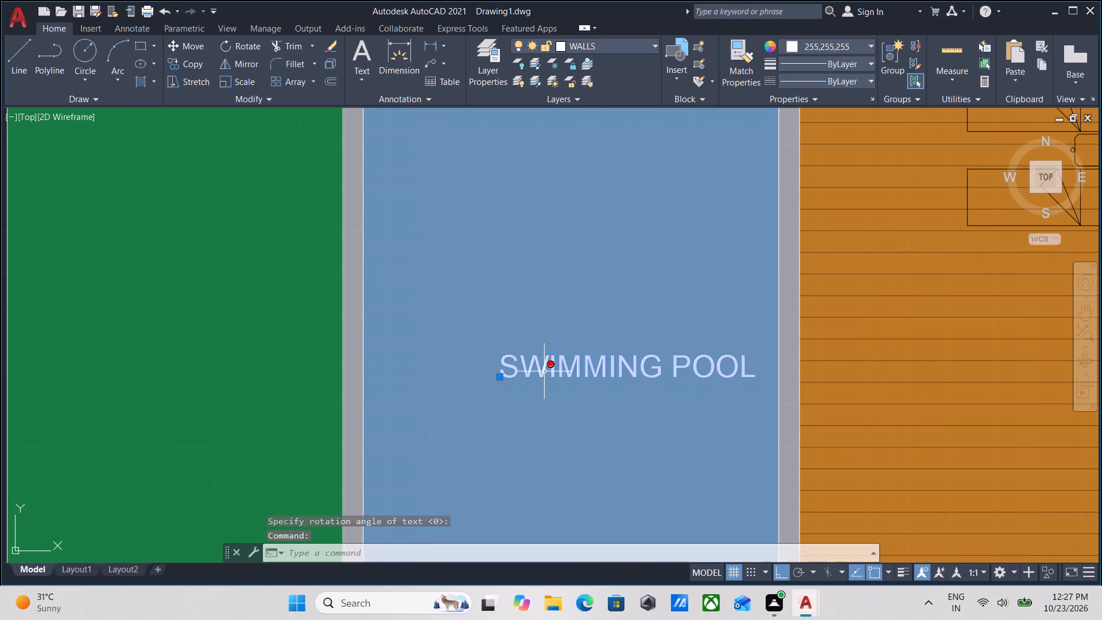
click(499, 375)
click(463, 380)
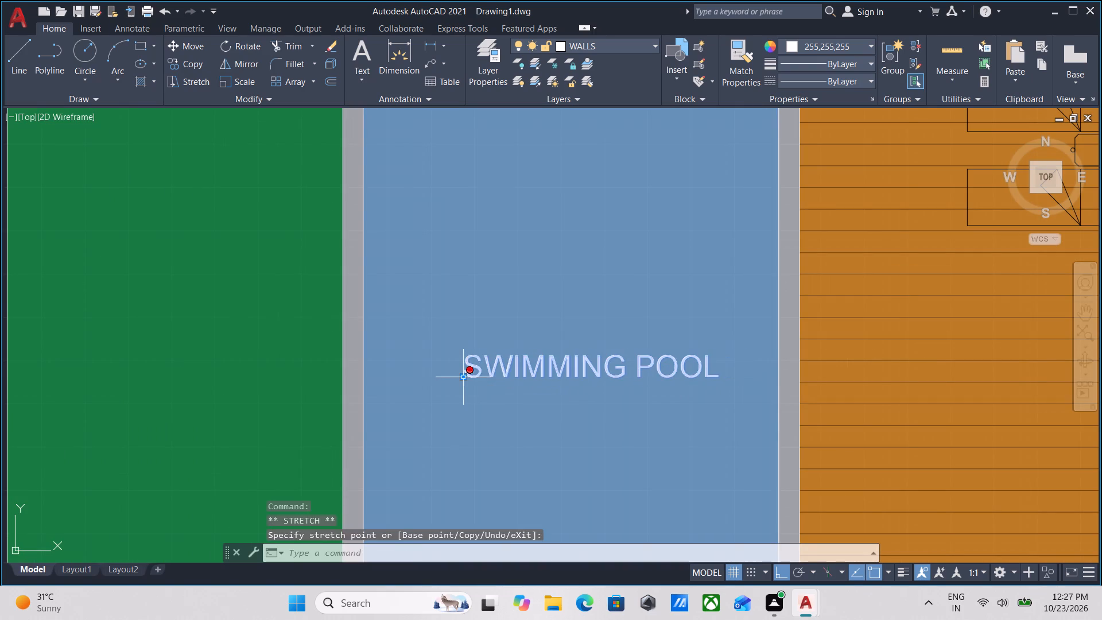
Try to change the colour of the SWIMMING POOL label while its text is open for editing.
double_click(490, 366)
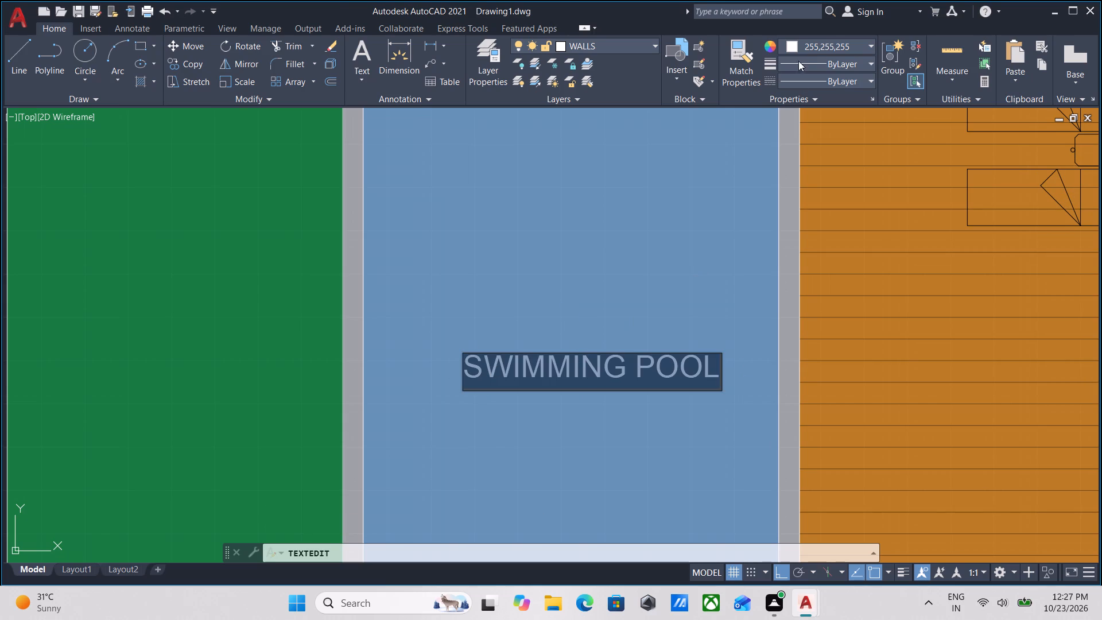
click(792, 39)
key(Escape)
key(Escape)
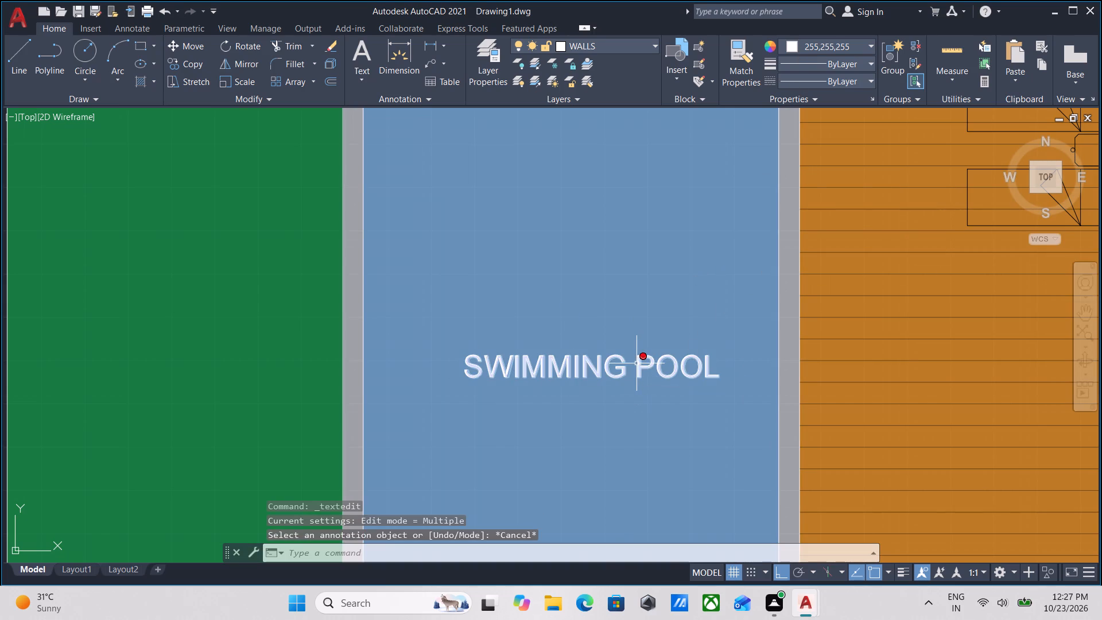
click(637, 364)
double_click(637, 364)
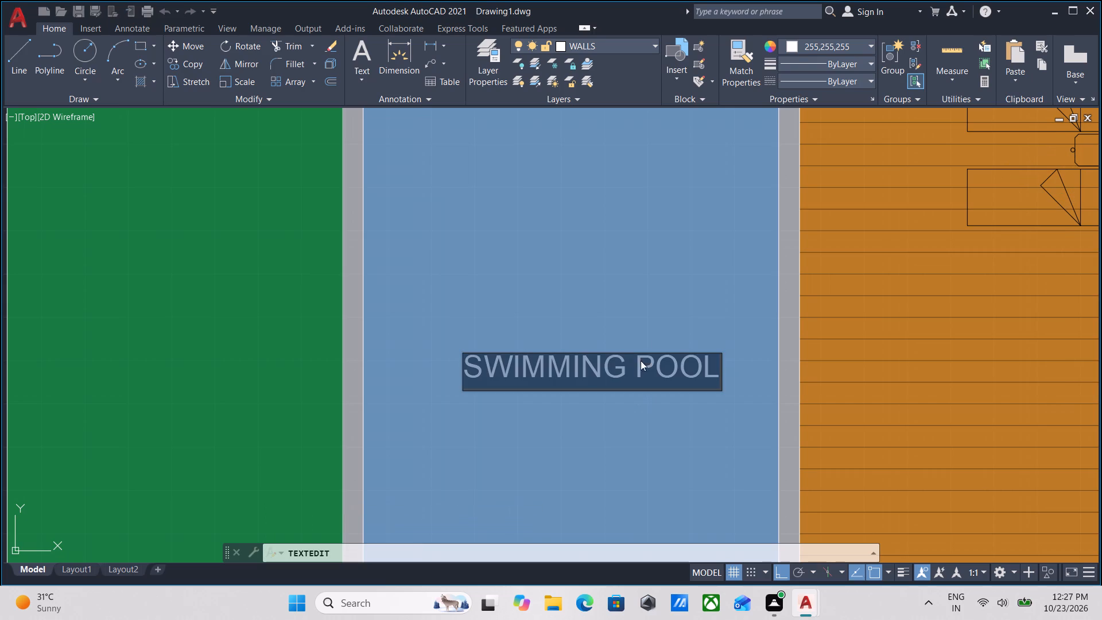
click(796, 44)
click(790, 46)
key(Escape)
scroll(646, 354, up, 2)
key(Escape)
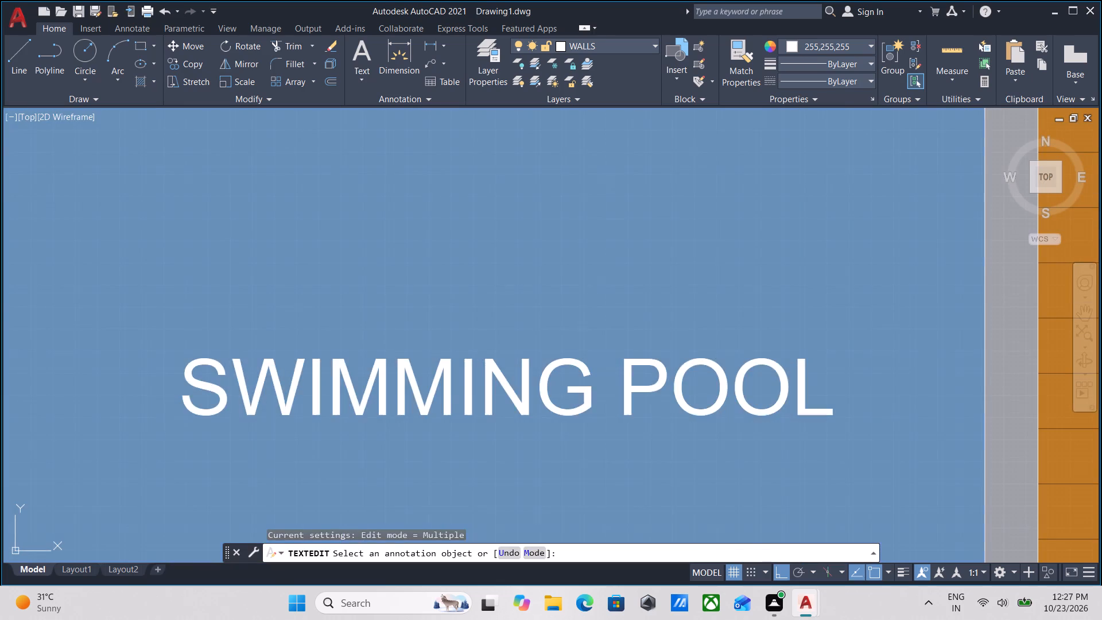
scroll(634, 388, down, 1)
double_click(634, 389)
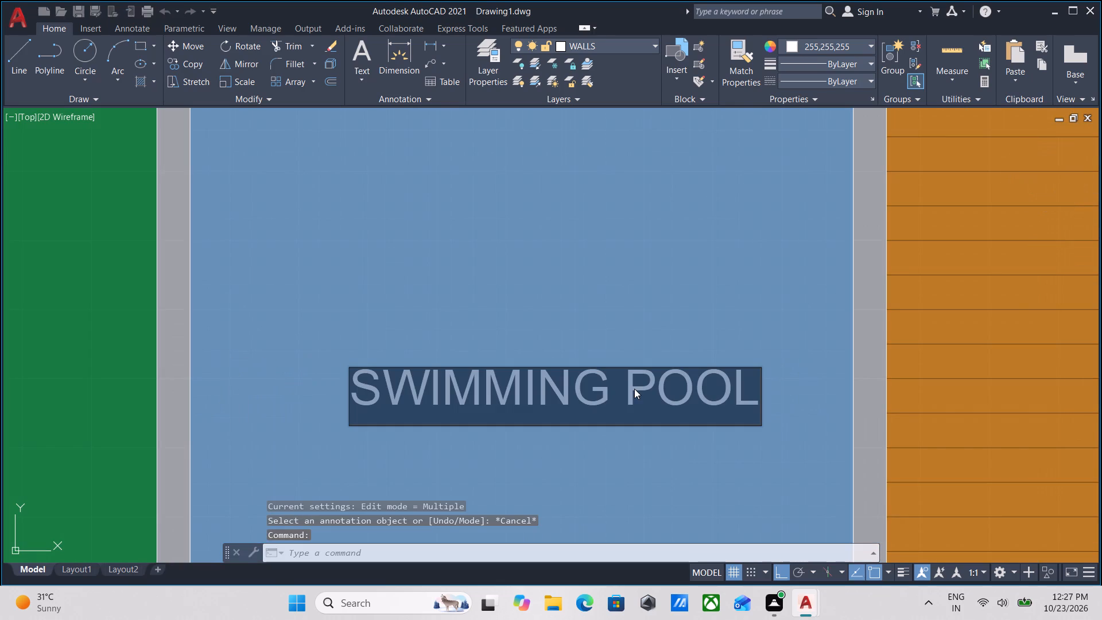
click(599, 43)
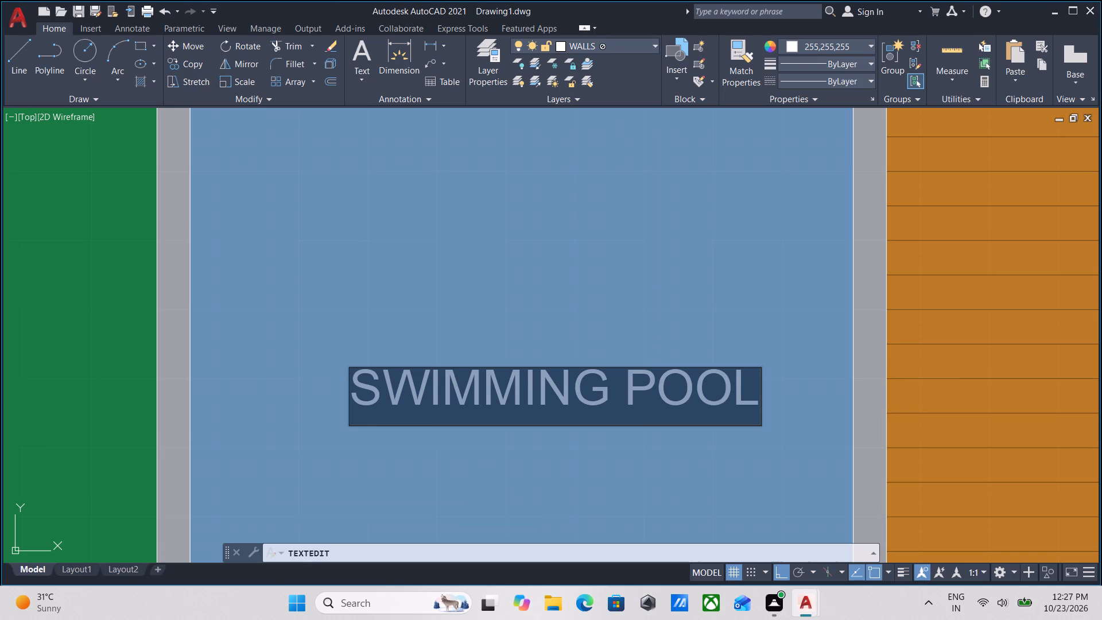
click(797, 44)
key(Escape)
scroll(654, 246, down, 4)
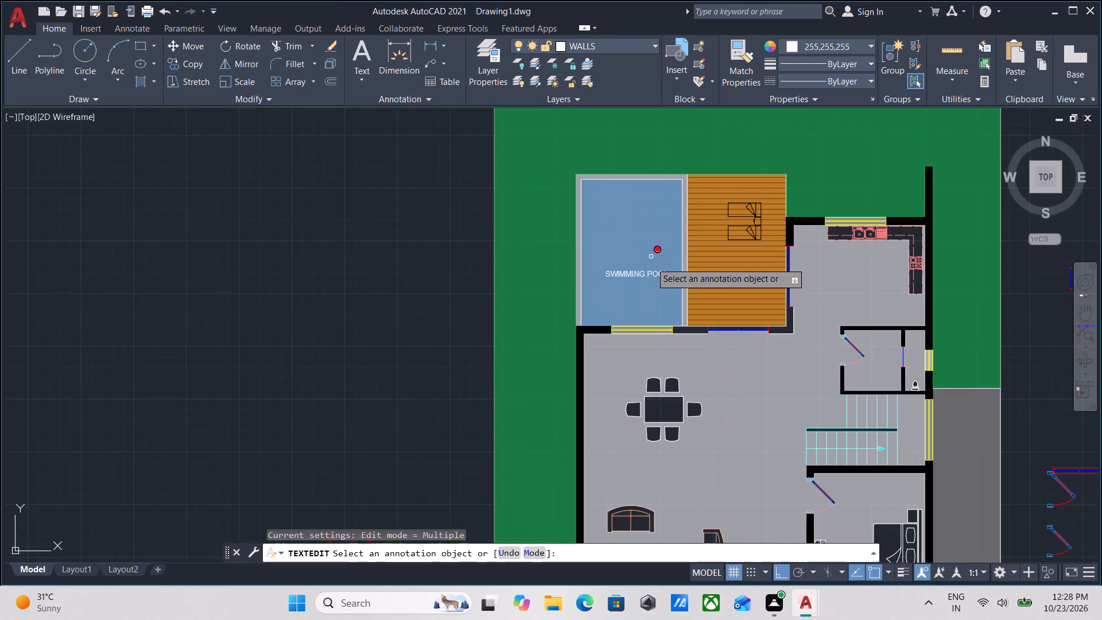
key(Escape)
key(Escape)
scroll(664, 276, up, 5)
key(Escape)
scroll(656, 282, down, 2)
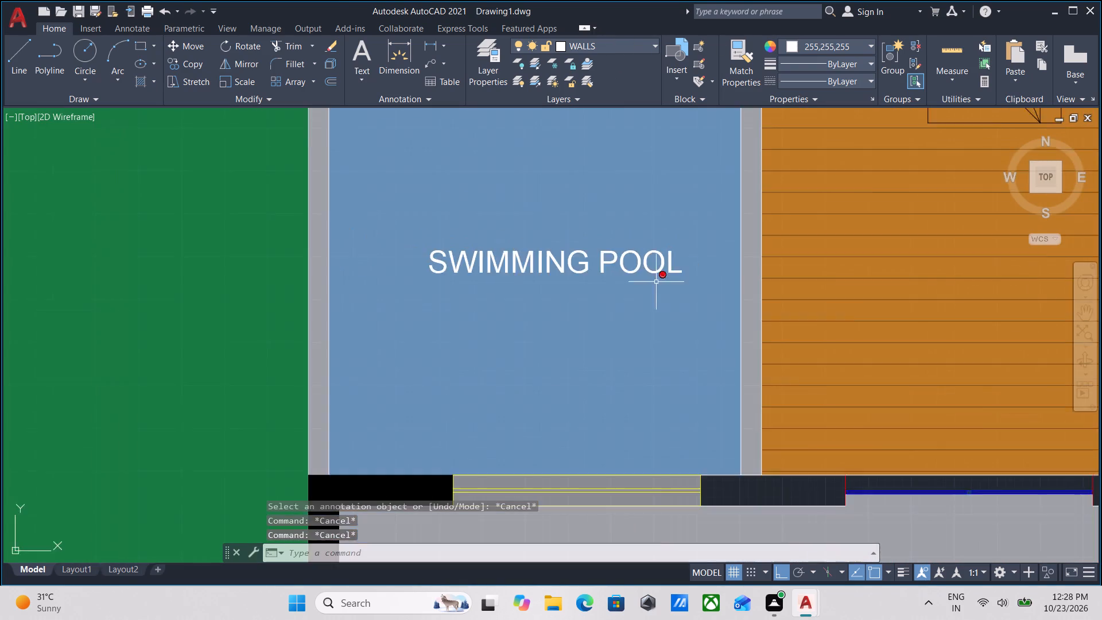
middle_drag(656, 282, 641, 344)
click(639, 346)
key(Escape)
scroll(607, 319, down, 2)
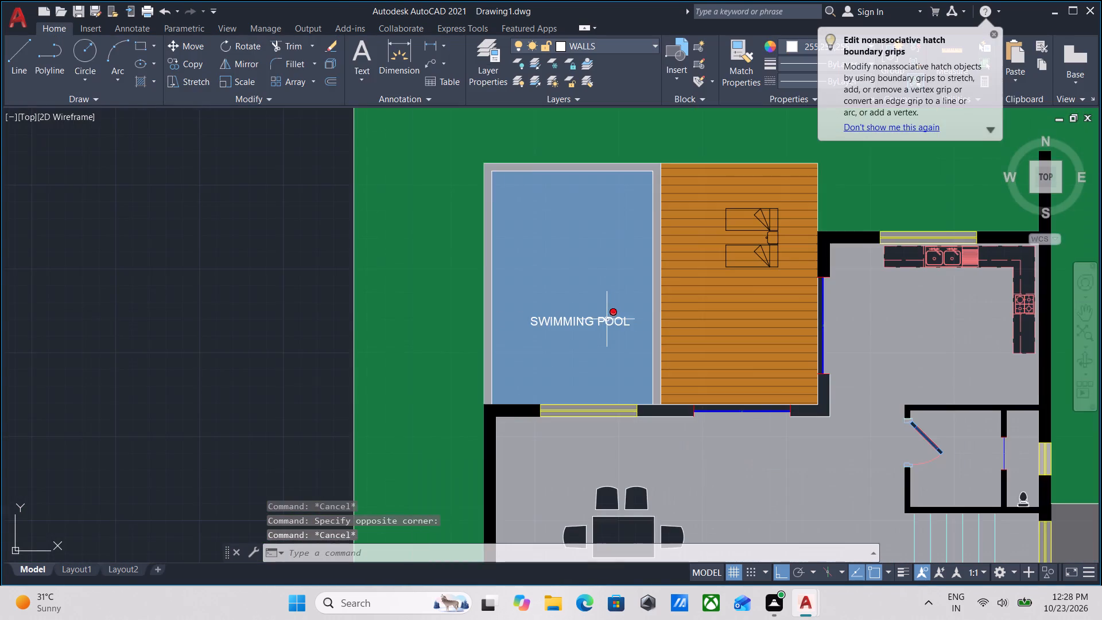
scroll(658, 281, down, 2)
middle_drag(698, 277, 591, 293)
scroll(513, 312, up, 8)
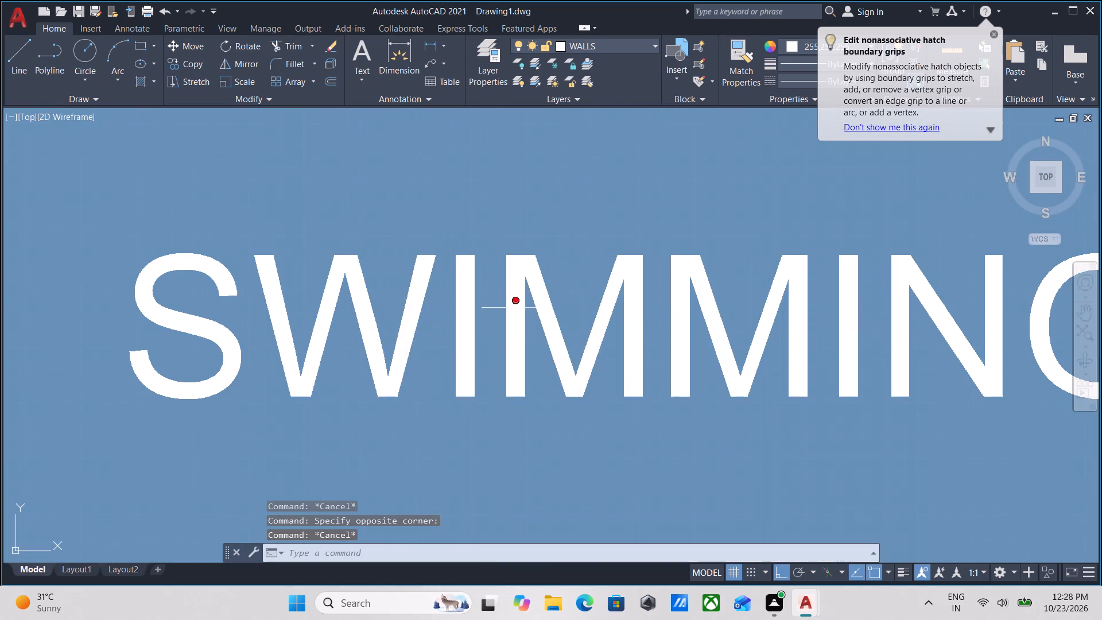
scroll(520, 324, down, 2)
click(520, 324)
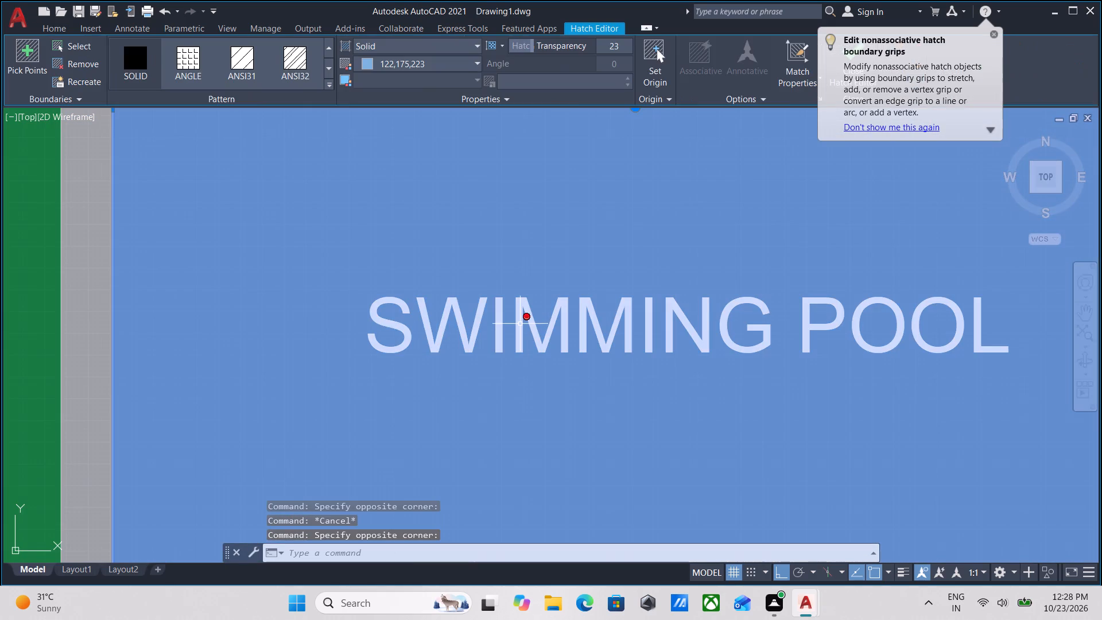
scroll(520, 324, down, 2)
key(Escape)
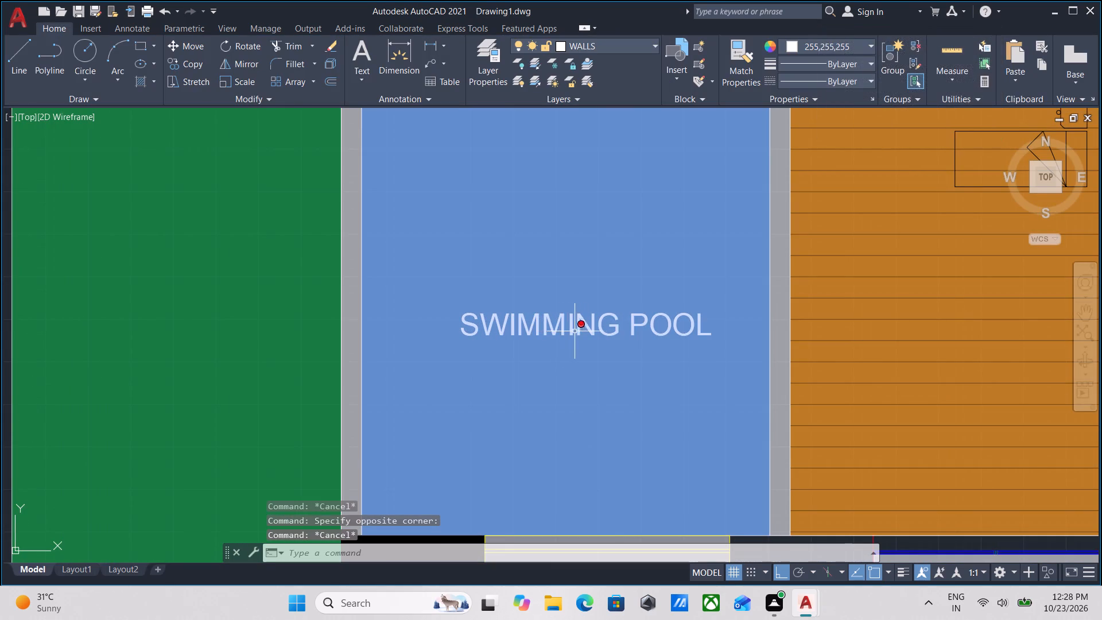
Copy the SWIMMING POOL label horizontally about 32' west of the pool, into the empty area outside the lawn.
click(586, 330)
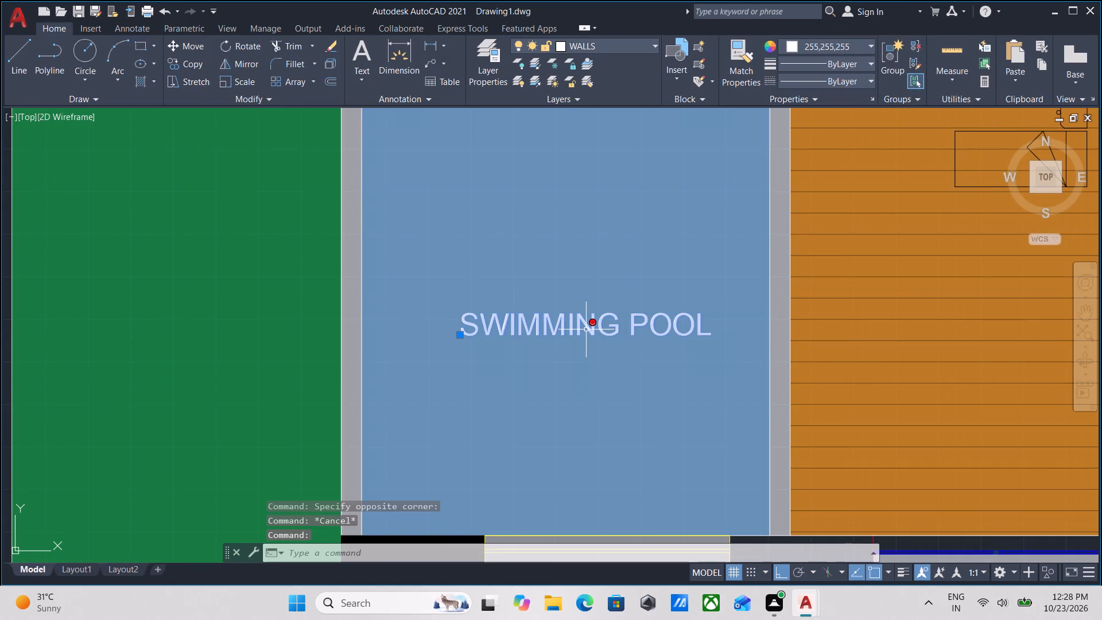
text(CO)
key(Return)
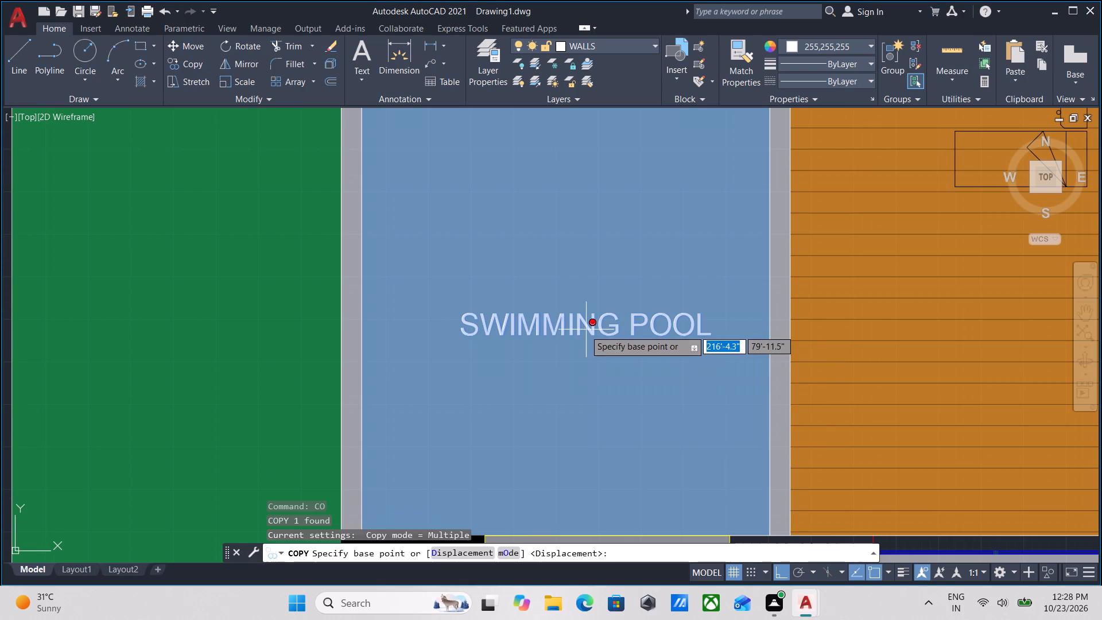
click(468, 335)
scroll(275, 319, down, 4)
middle_drag(290, 310, 525, 200)
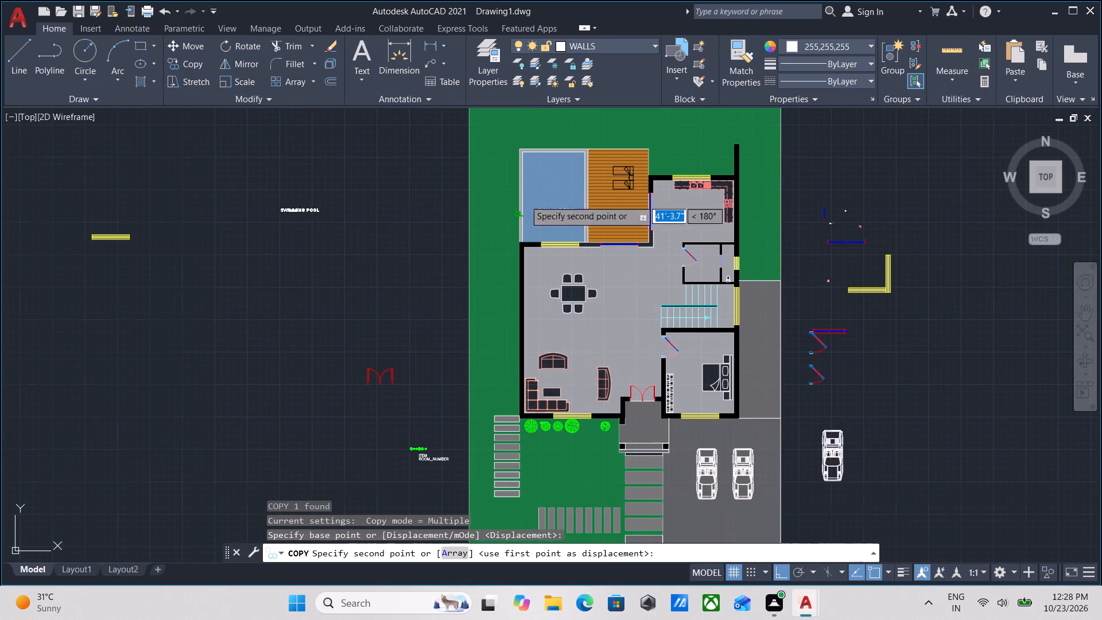
click(337, 223)
scroll(337, 223, up, 2)
middle_drag(337, 223, 334, 320)
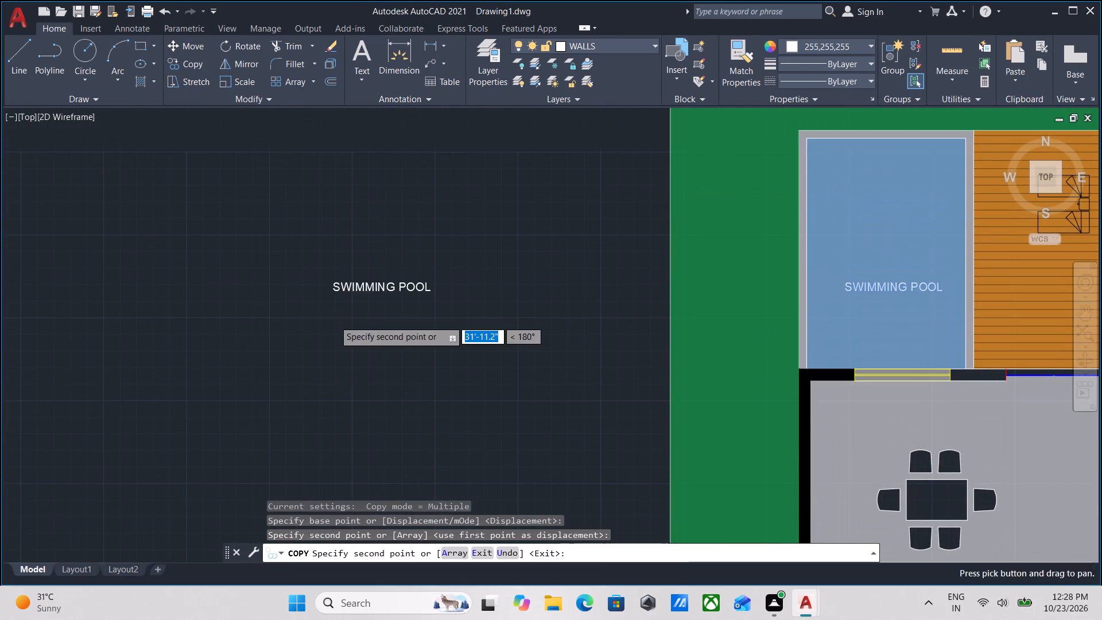
key(Escape)
Copy the outside SWIMMING POOL label straight down three times, forming a column spaced roughly 3'-6" apart.
drag(411, 333, 409, 325)
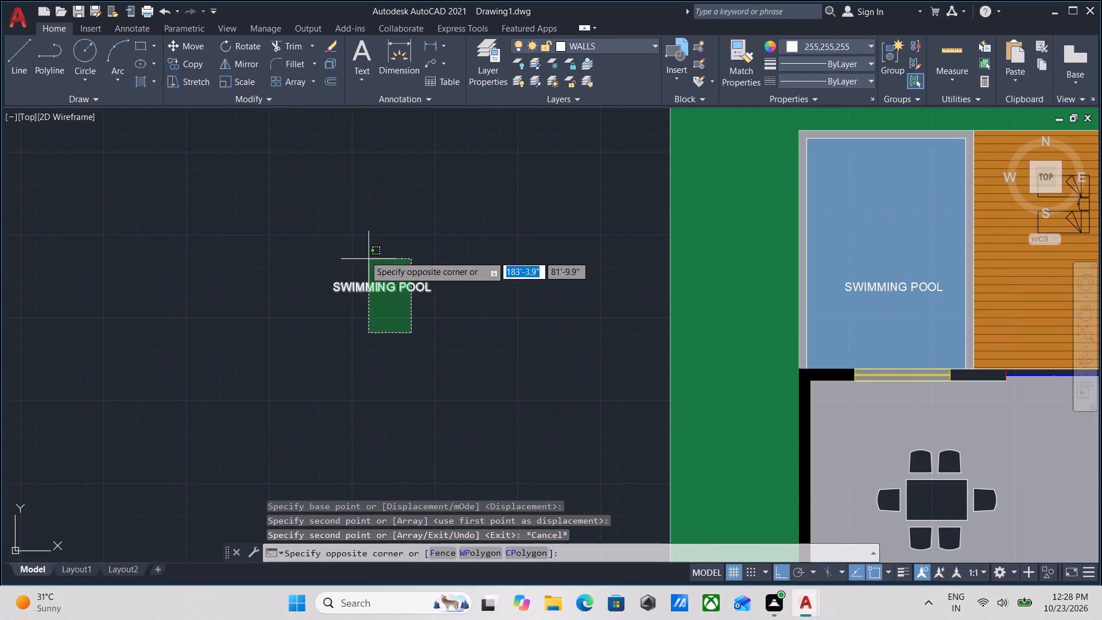
click(363, 255)
scroll(371, 259, up, 3)
middle_drag(372, 262, 402, 294)
text(CO)
key(Return)
middle_drag(267, 388, 426, 286)
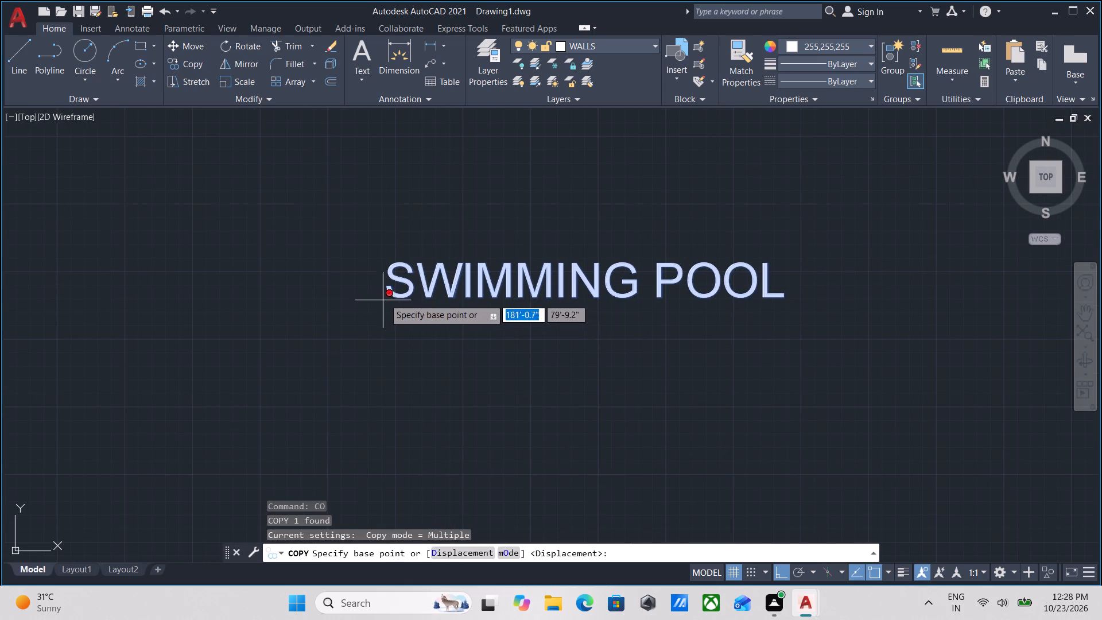
click(391, 293)
scroll(360, 409, down, 1)
middle_drag(360, 409, 438, 286)
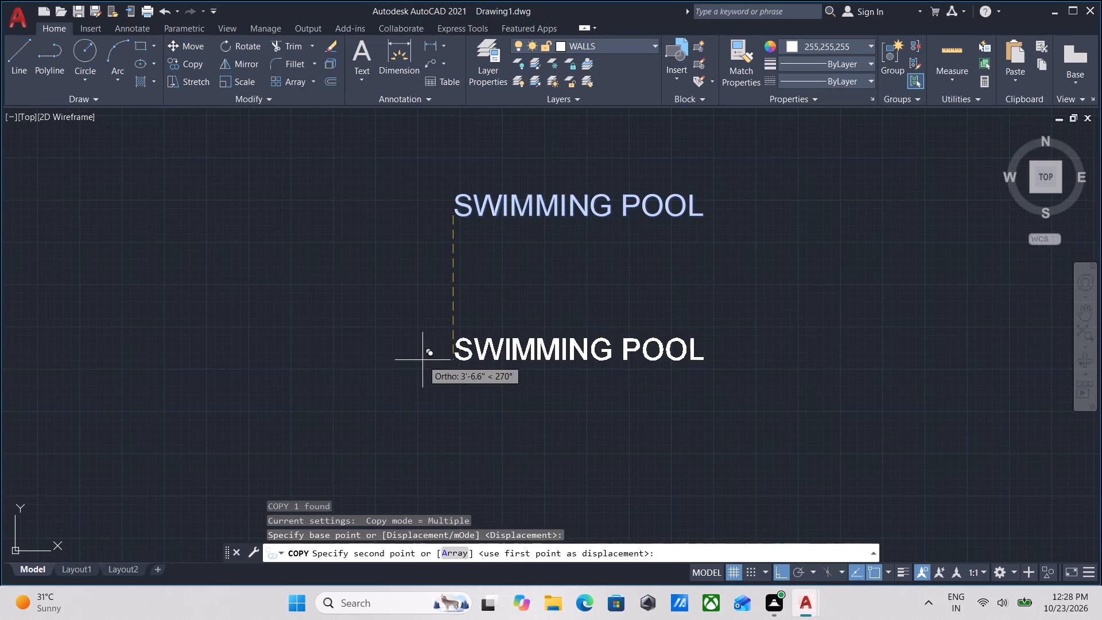
click(423, 359)
middle_drag(430, 435, 506, 294)
click(503, 369)
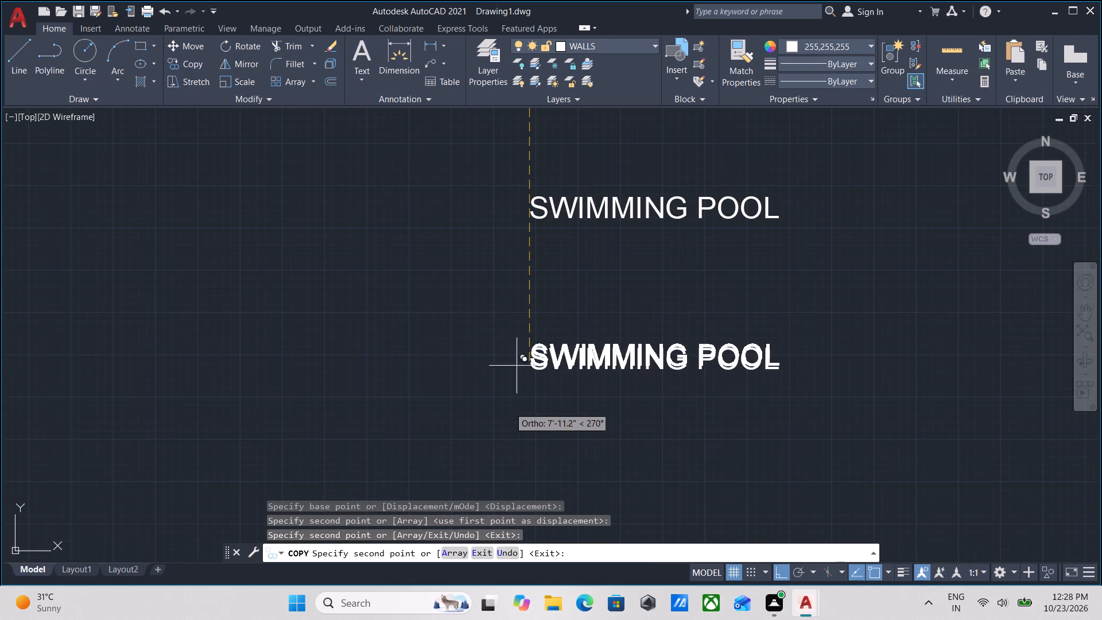
scroll(506, 423, down, 1)
middle_drag(506, 423, 517, 316)
click(522, 362)
middle_drag(574, 211, 486, 332)
key(Escape)
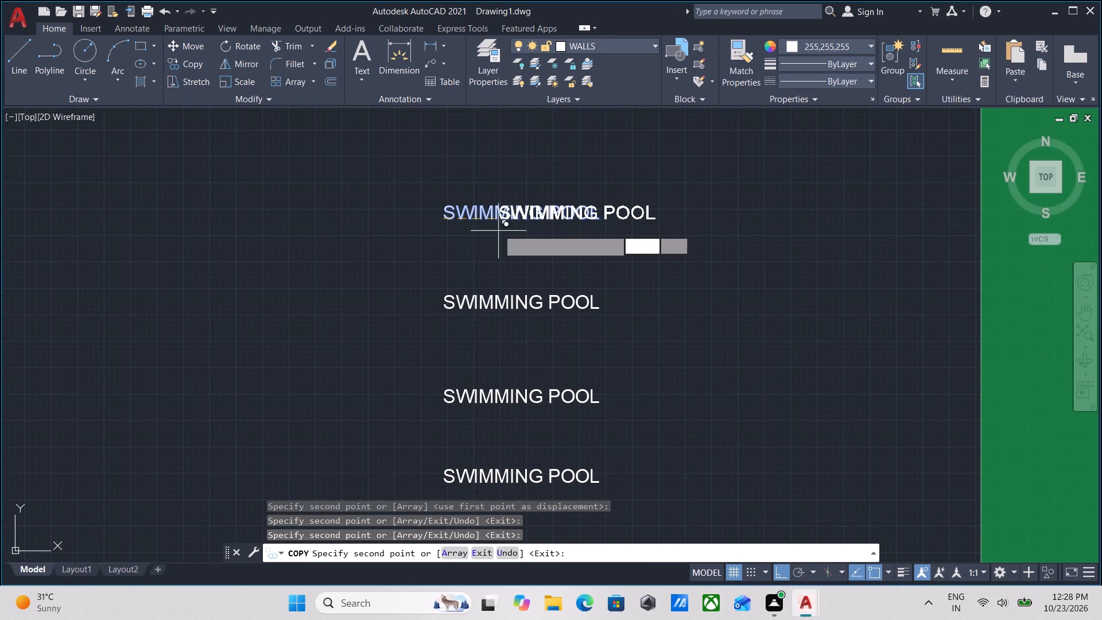
key(Escape)
Change the second label of the column outside the plan to KITCHEN.
middle_drag(531, 220, 490, 285)
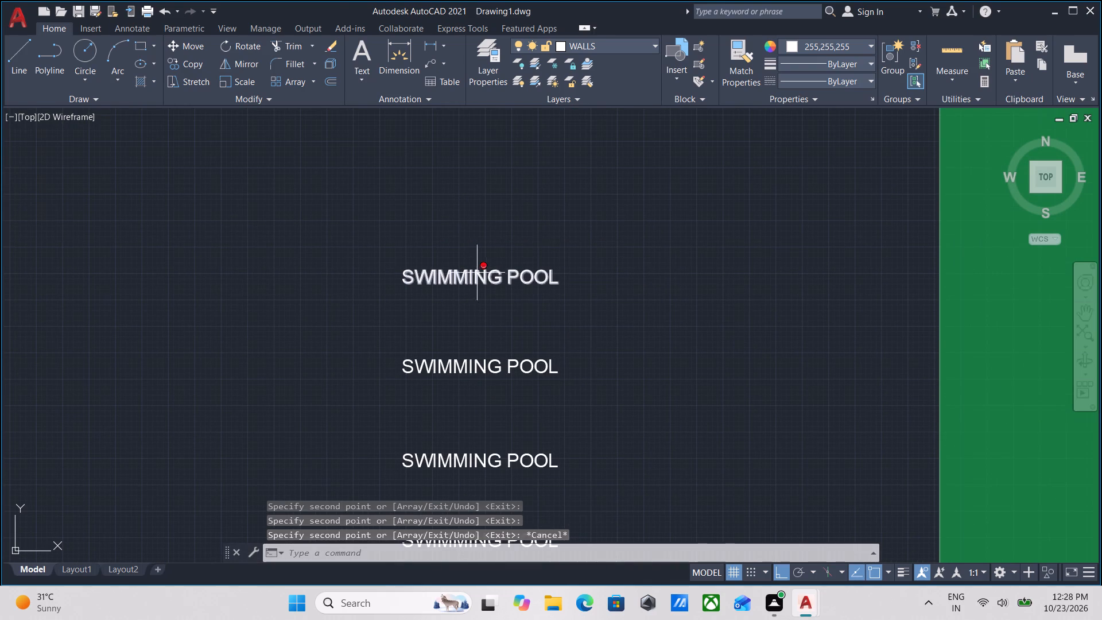
double_click(463, 370)
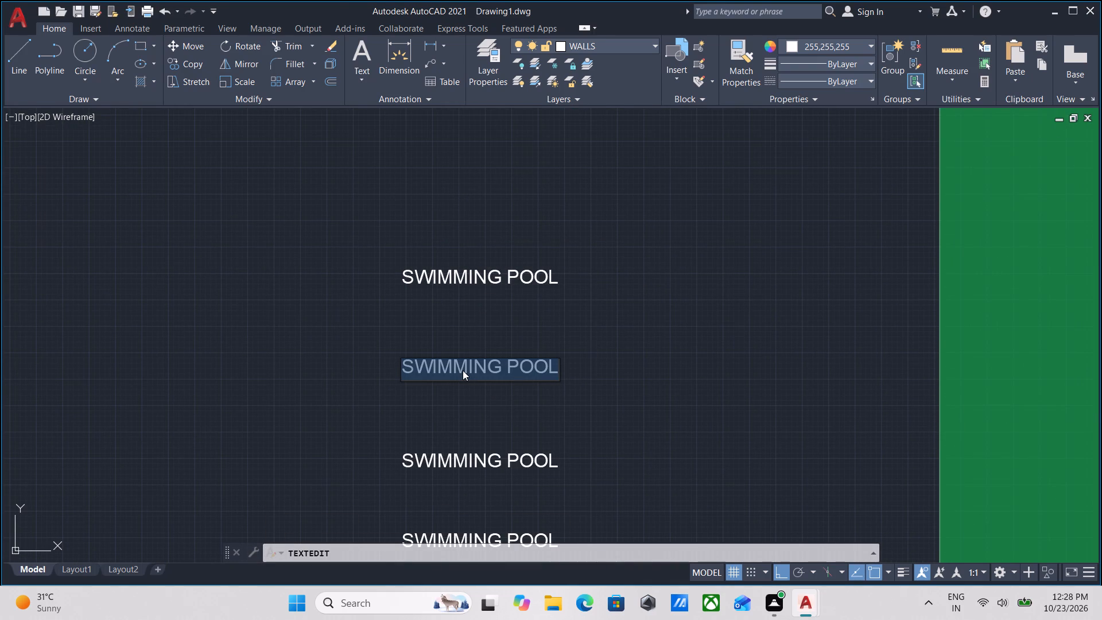
text(KIT)
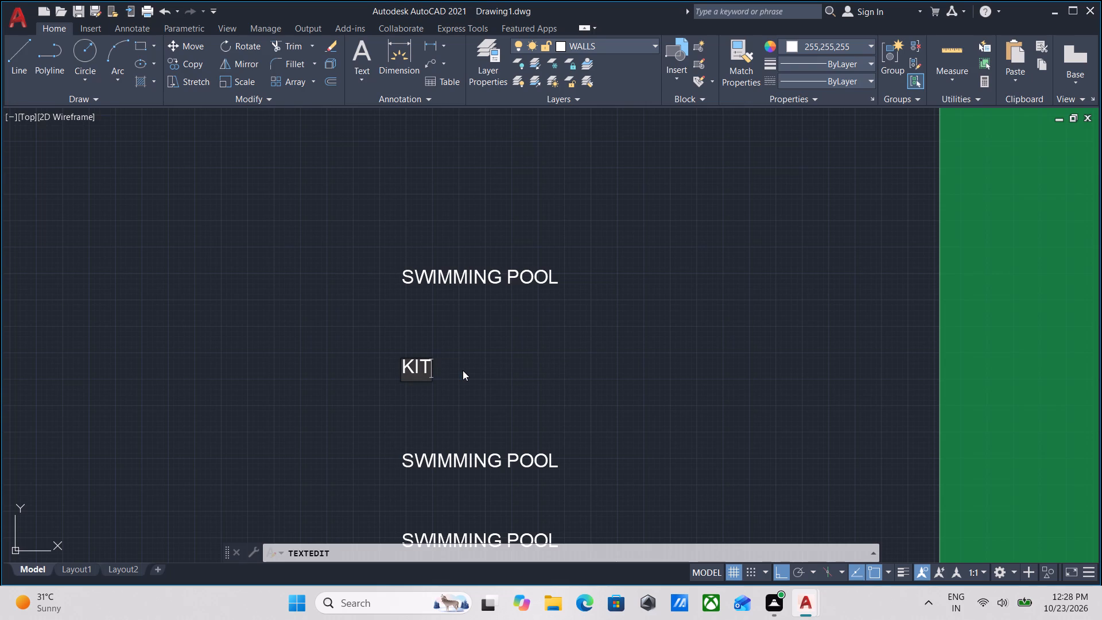
text(CHEN)
key(Return)
key(Return)
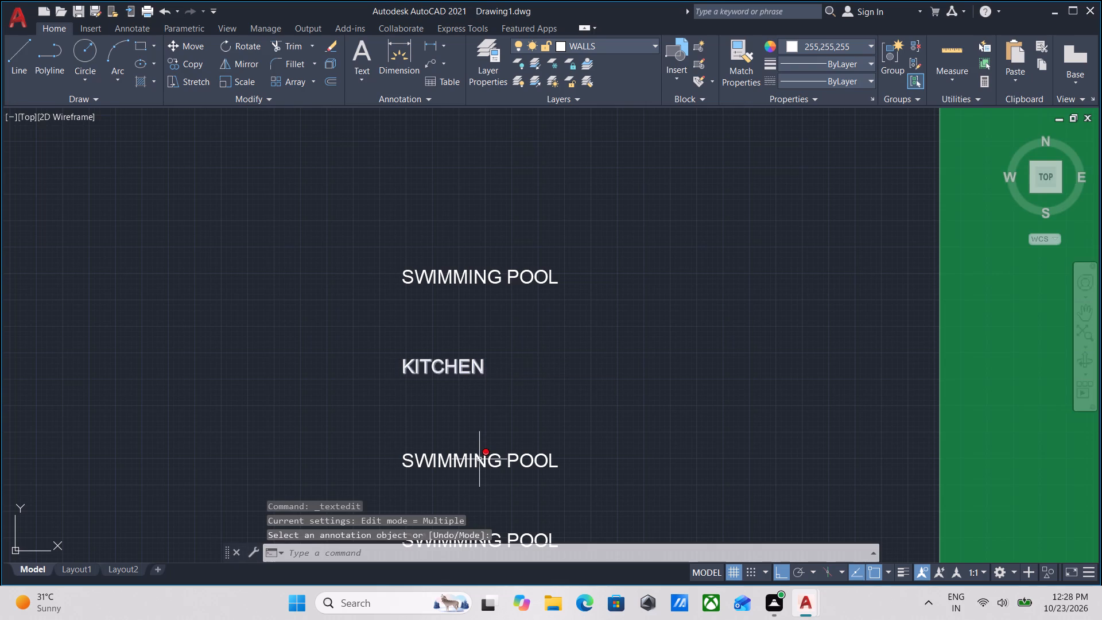
Change the SWIMMING POOL text directly below KITCHEN to UTILITY.
double_click(479, 459)
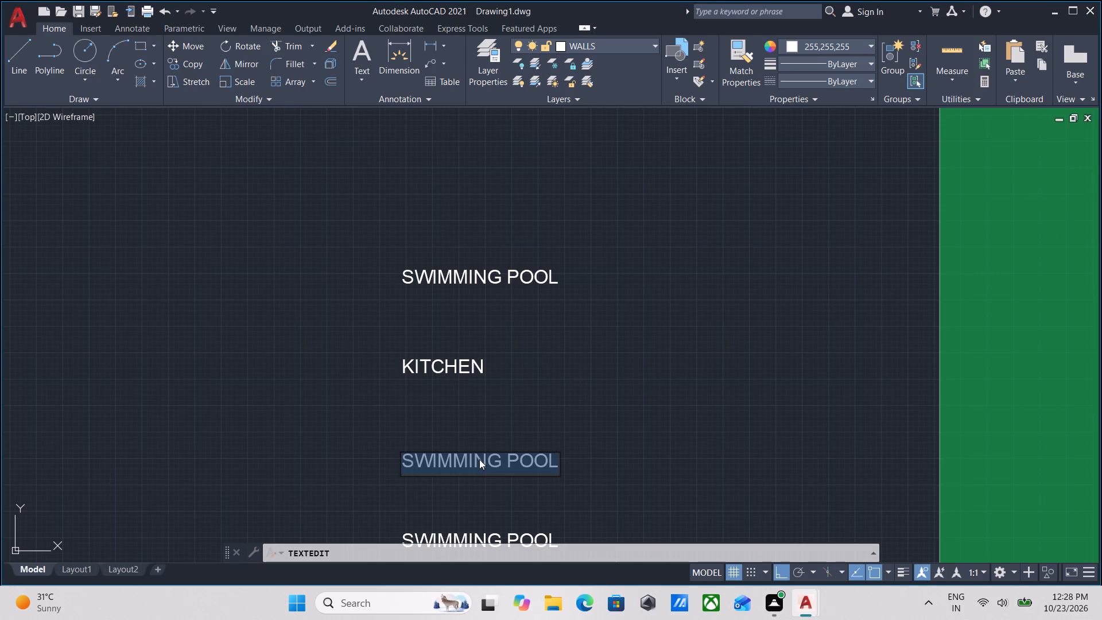
text(UTI)
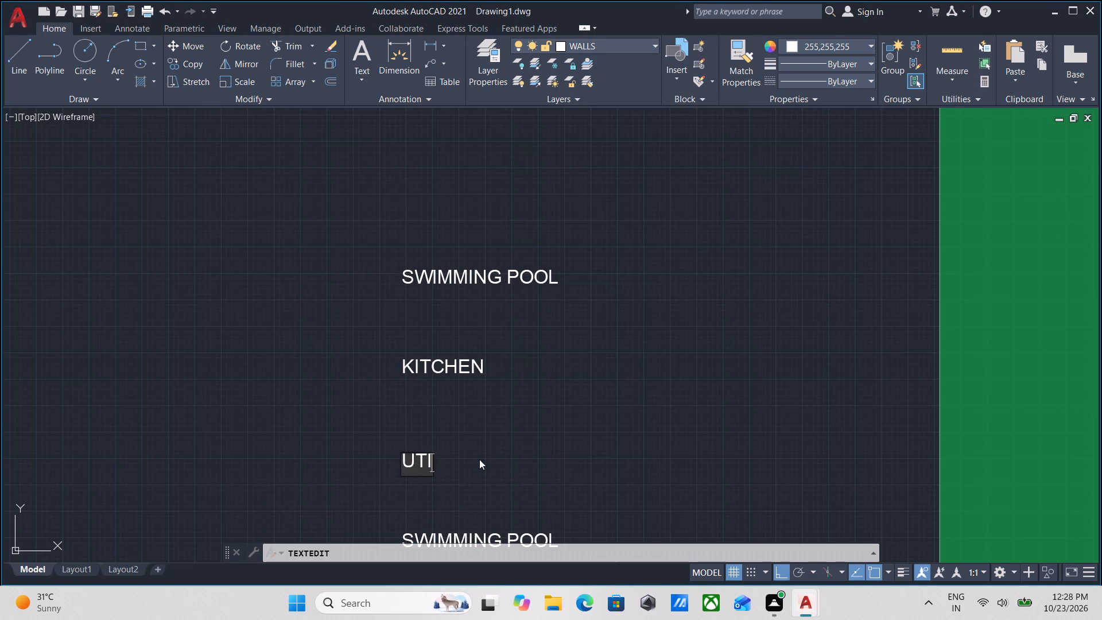
text(LIT)
key(y)
key(Return)
key(Return)
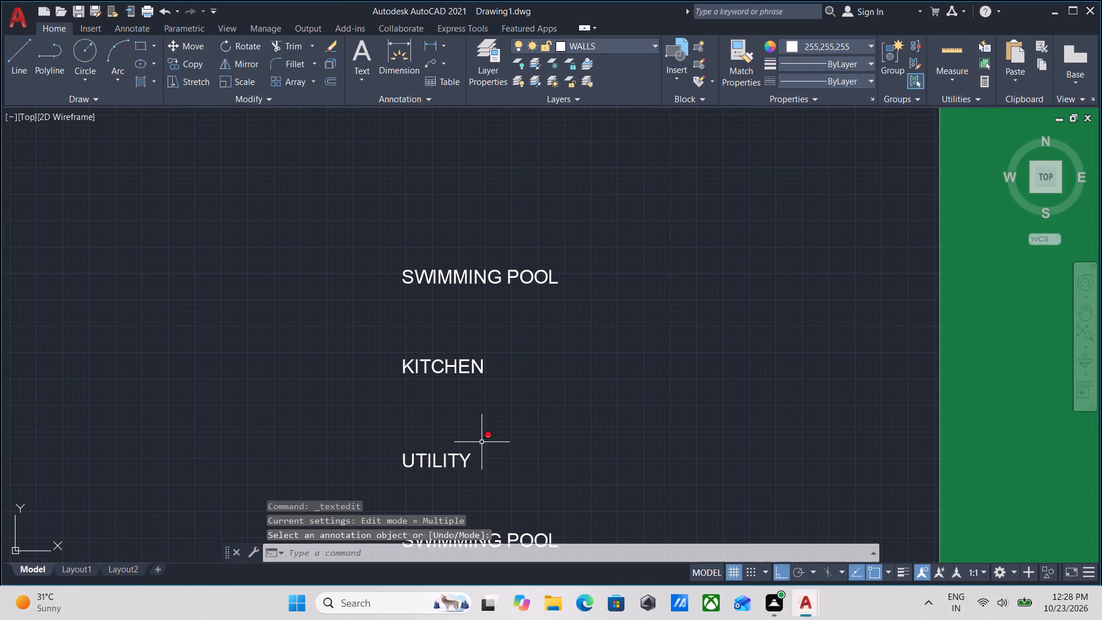
Change the lowest SWIMMING POOL text in the column to STAIRS.
middle_drag(478, 433, 457, 339)
double_click(451, 449)
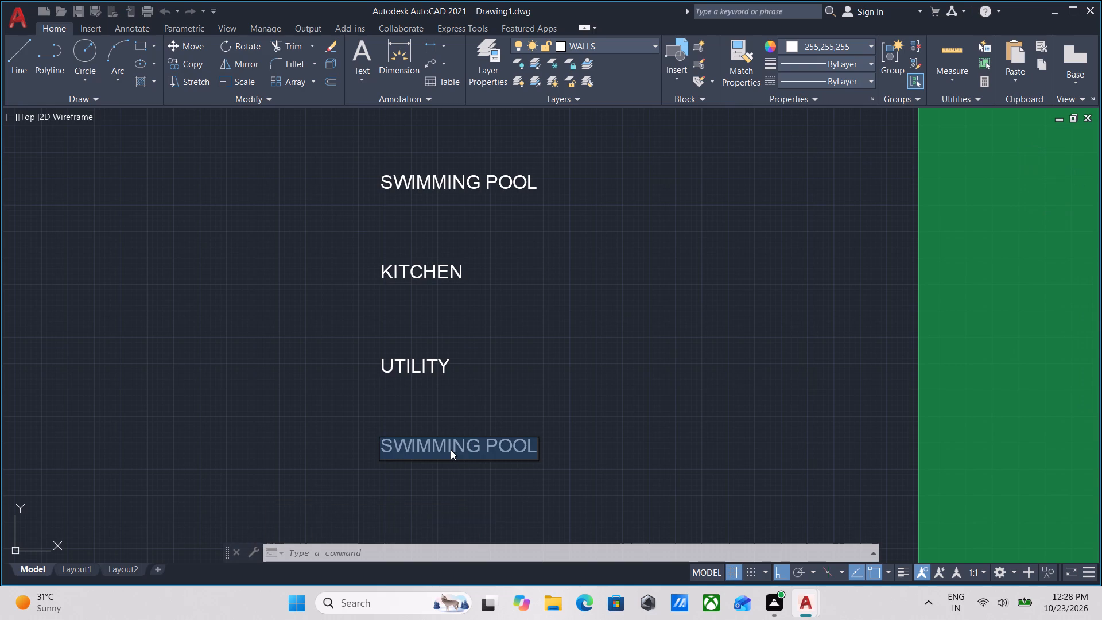
text(STA)
text(IRS)
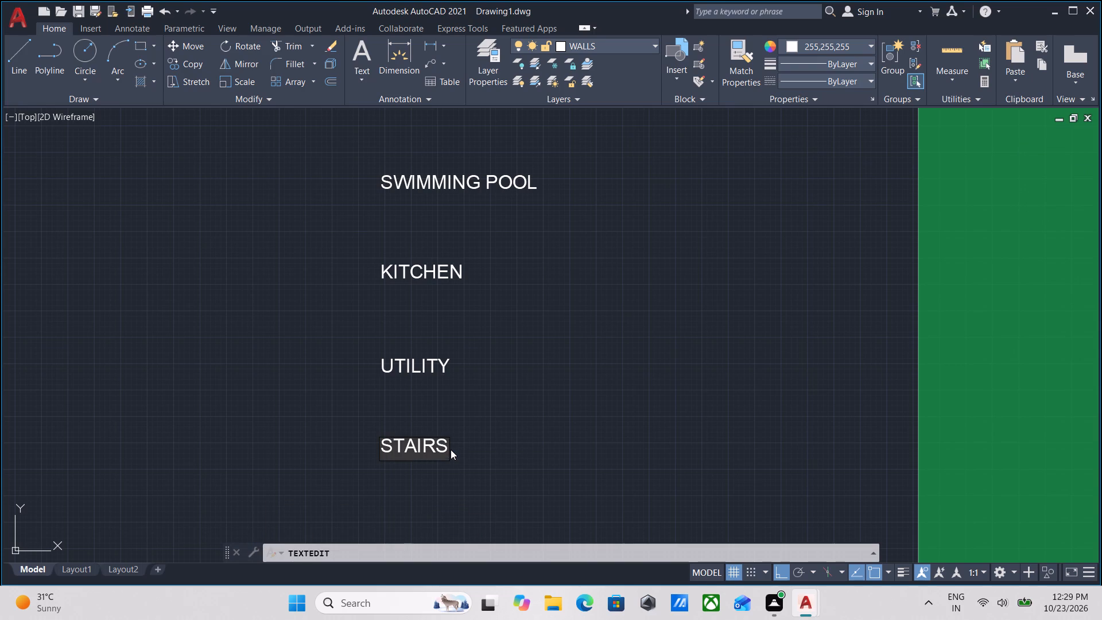
key(Return)
key(Return)
Copy the STAIRS label straight down once, just below the original in the column.
scroll(438, 455, up, 2)
drag(457, 487, 453, 469)
click(354, 373)
text(CO)
key(Return)
middle_drag(313, 432, 448, 315)
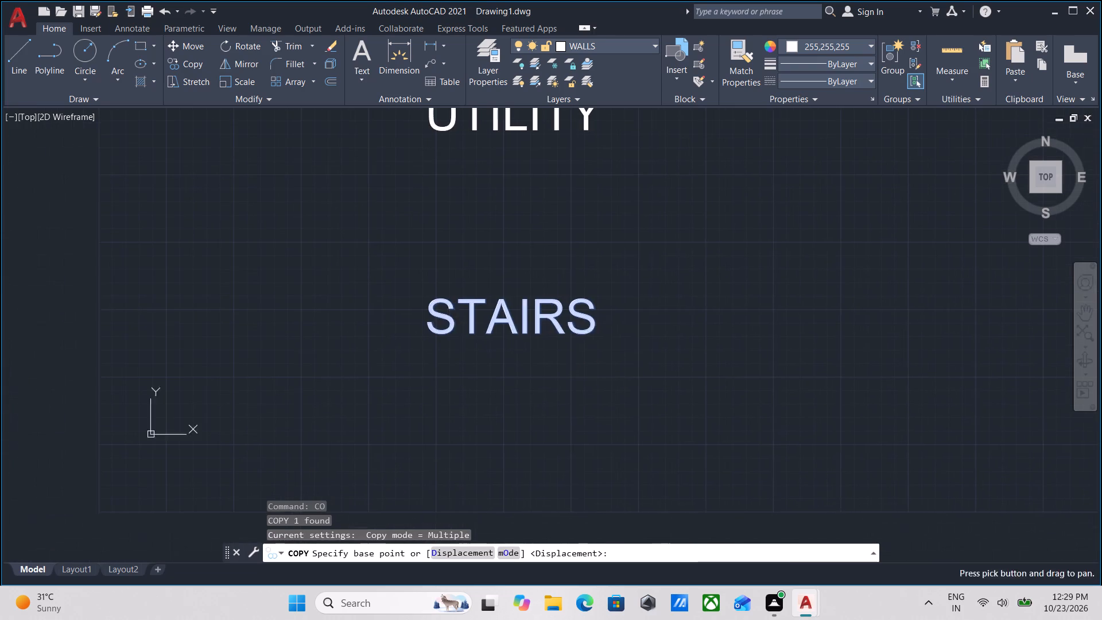
click(432, 324)
click(413, 426)
key(Escape)
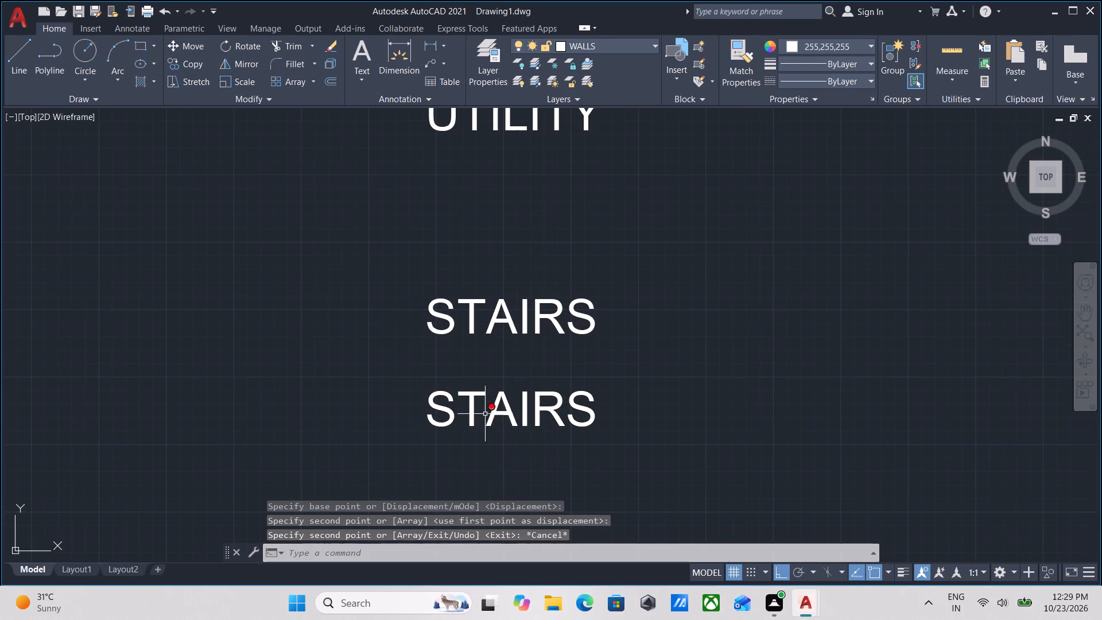
Change the lower STAIRS copy to BEDROOM.
double_click(471, 402)
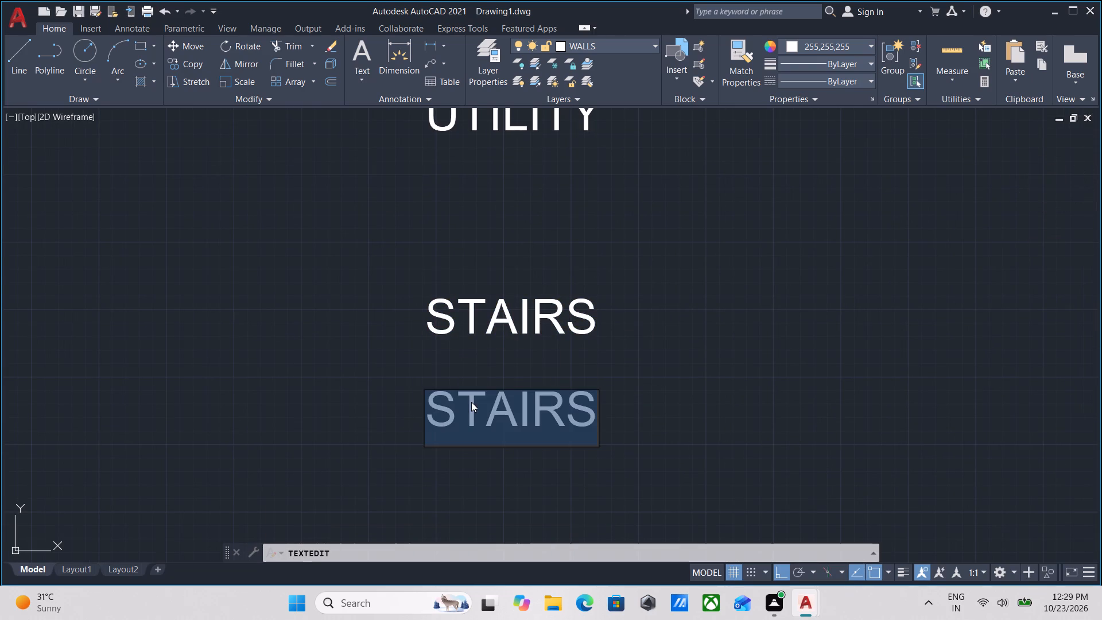
text(BEDR)
text(OOM)
key(Return)
key(Return)
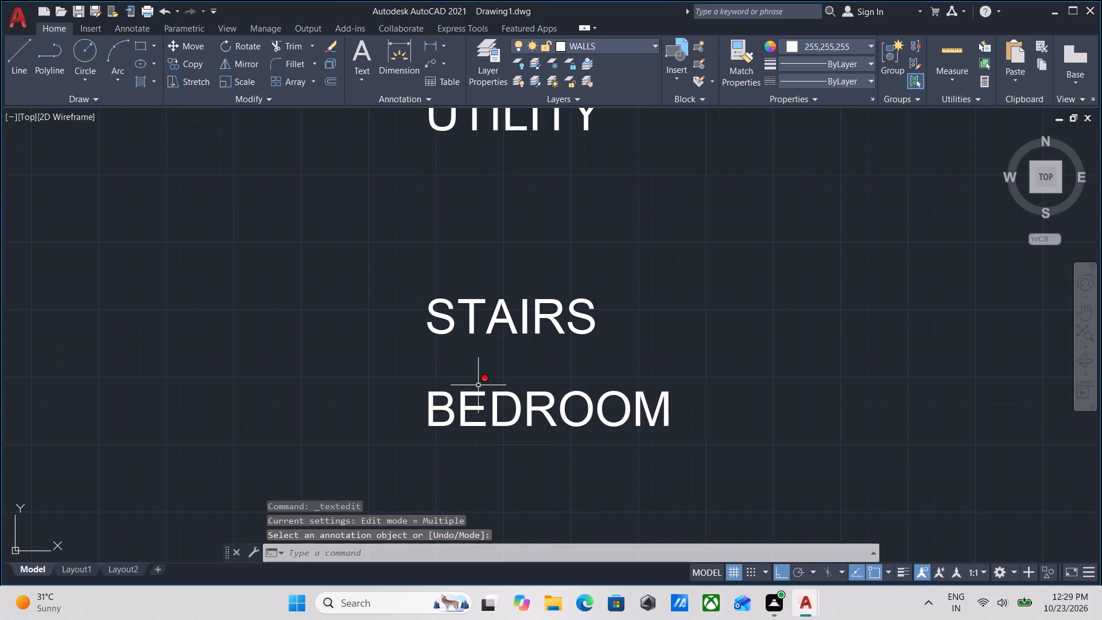
Copy the BEDROOM label straight down once, just below the original in the column.
scroll(541, 400, up, 2)
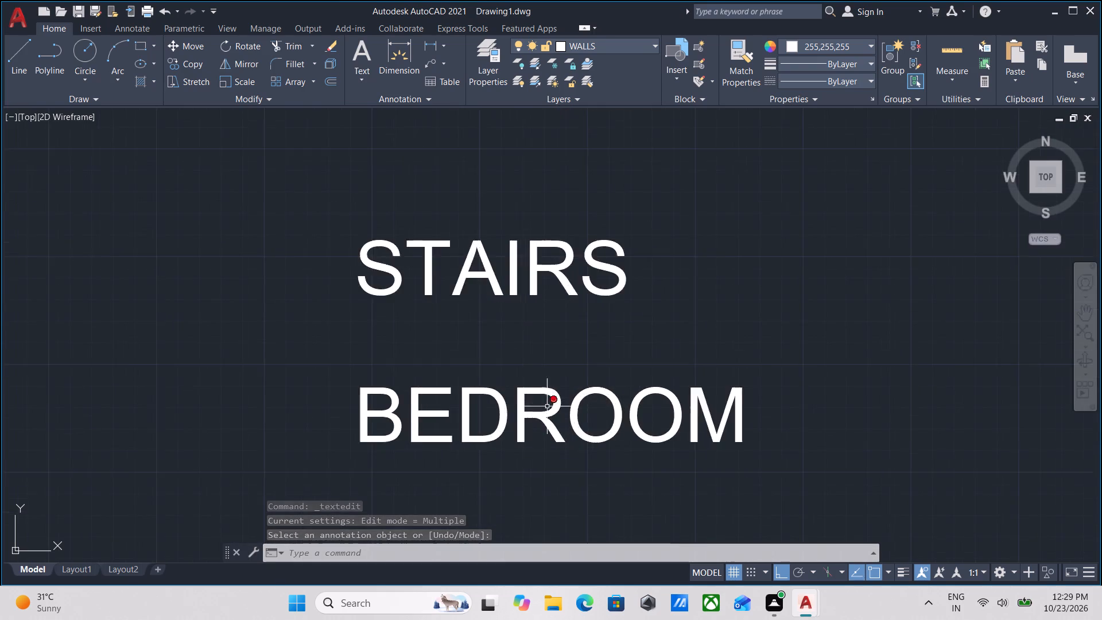
drag(619, 481, 607, 466)
click(507, 357)
text(CO)
key(Return)
scroll(496, 369, down, 1)
middle_drag(496, 369, 566, 273)
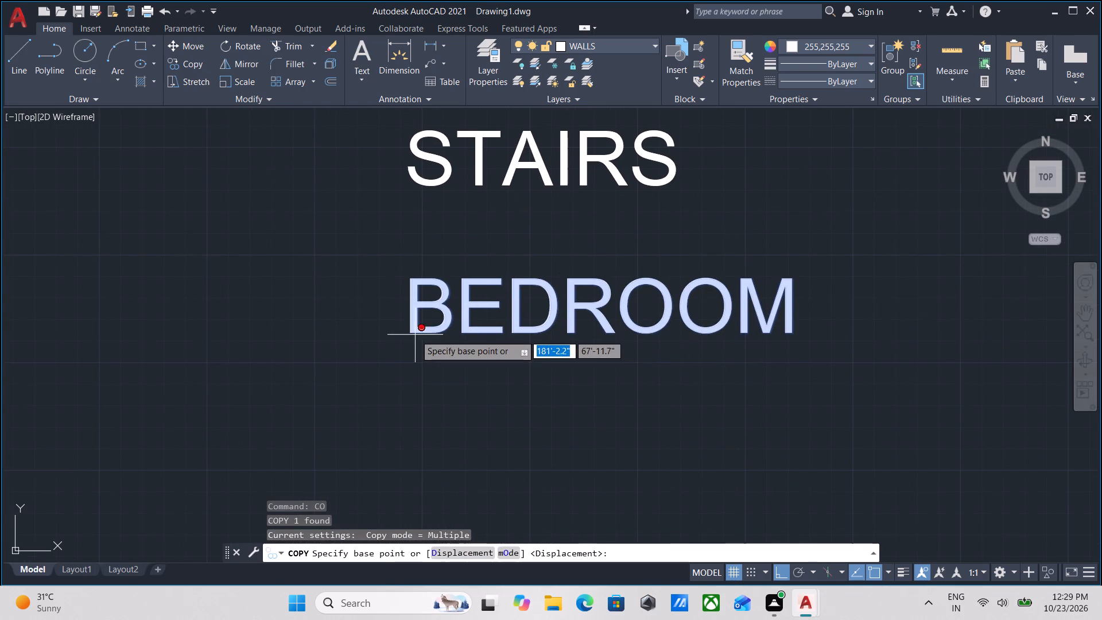
click(415, 335)
click(404, 433)
key(Escape)
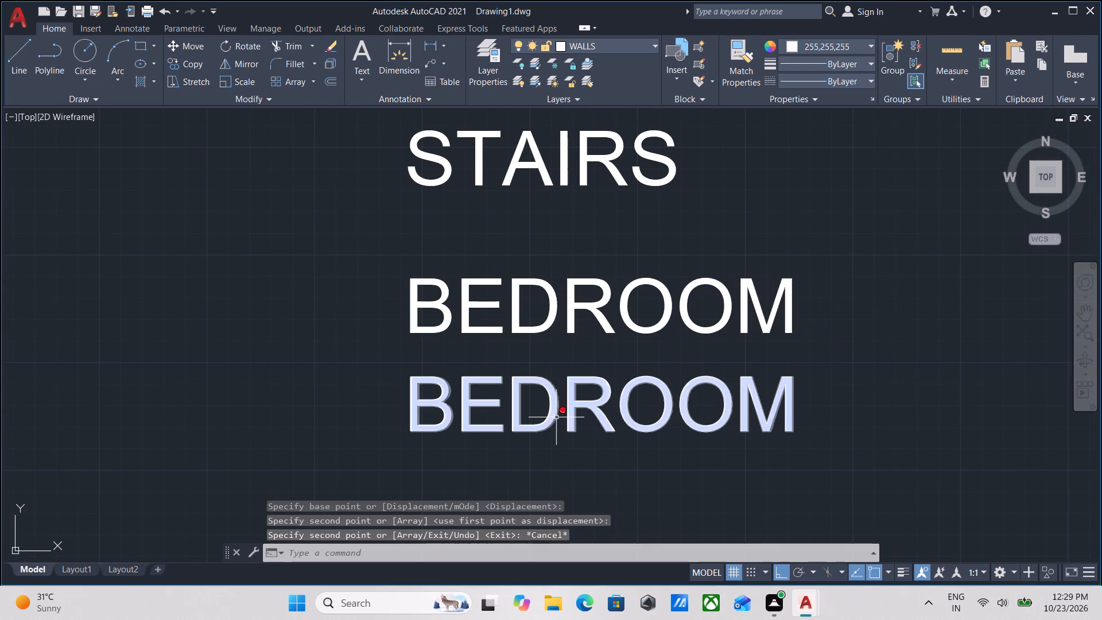
Change the lower BEDROOM copy at the bottom of the label column to FOYER.
double_click(555, 417)
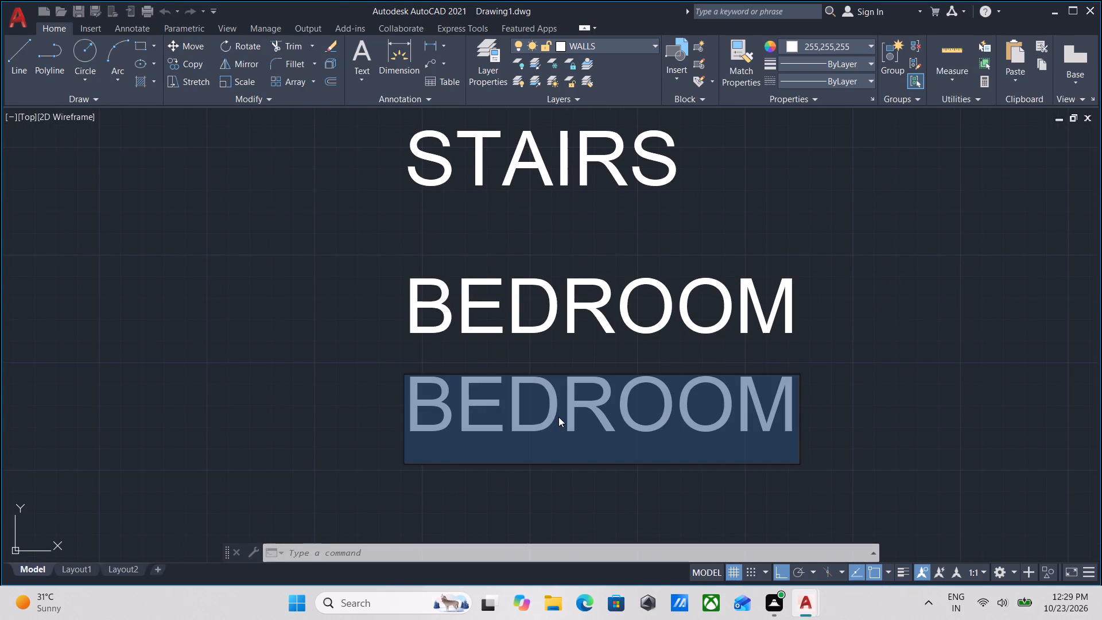
text(FOYER)
key(Return)
key(Return)
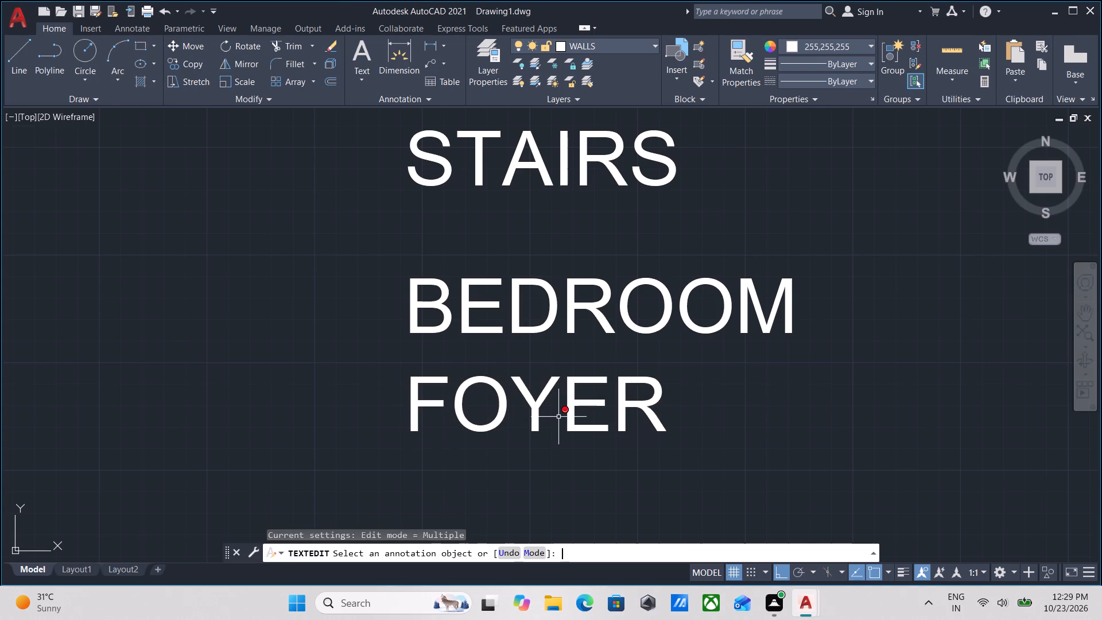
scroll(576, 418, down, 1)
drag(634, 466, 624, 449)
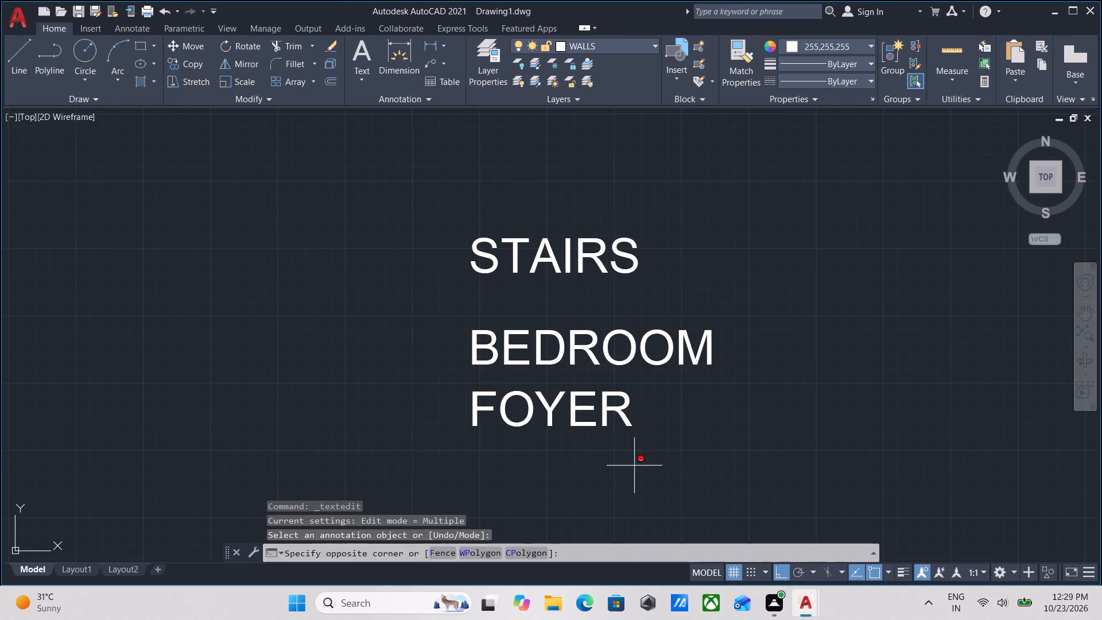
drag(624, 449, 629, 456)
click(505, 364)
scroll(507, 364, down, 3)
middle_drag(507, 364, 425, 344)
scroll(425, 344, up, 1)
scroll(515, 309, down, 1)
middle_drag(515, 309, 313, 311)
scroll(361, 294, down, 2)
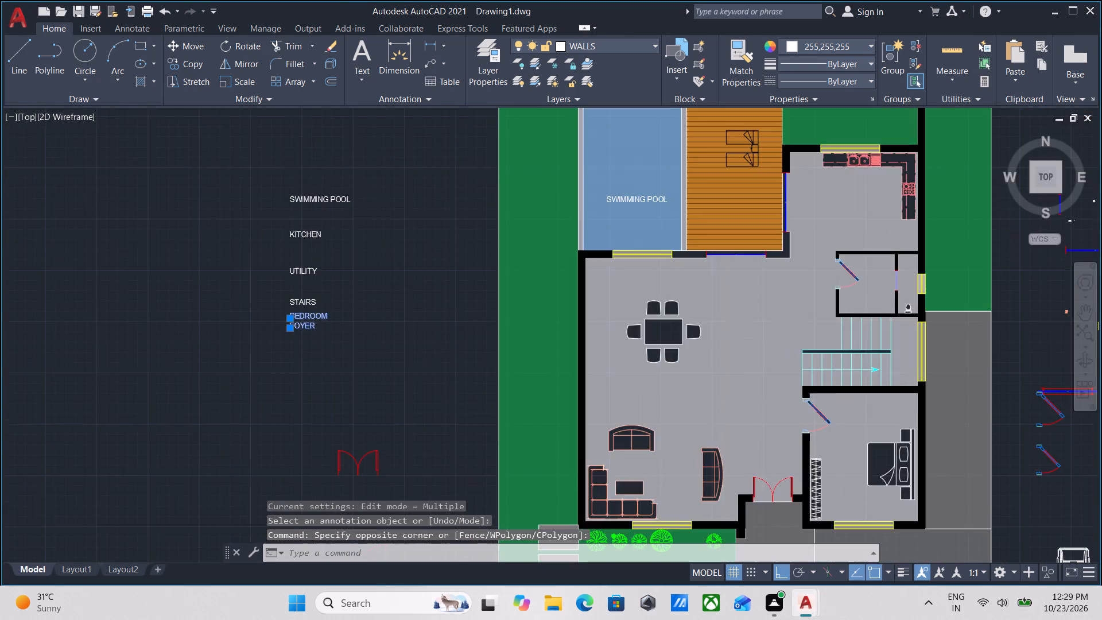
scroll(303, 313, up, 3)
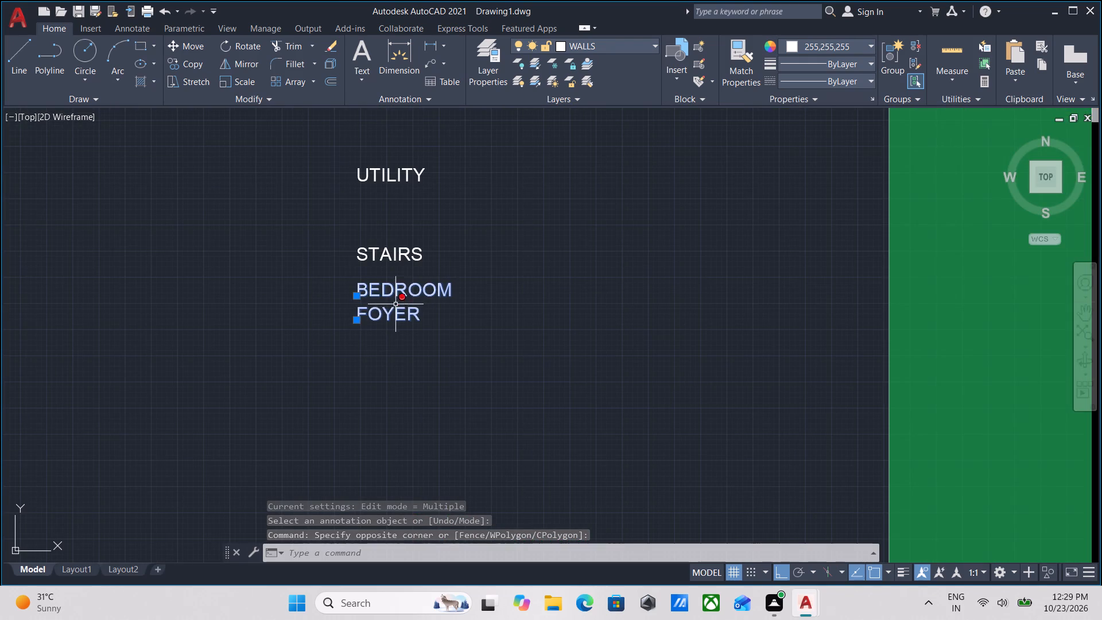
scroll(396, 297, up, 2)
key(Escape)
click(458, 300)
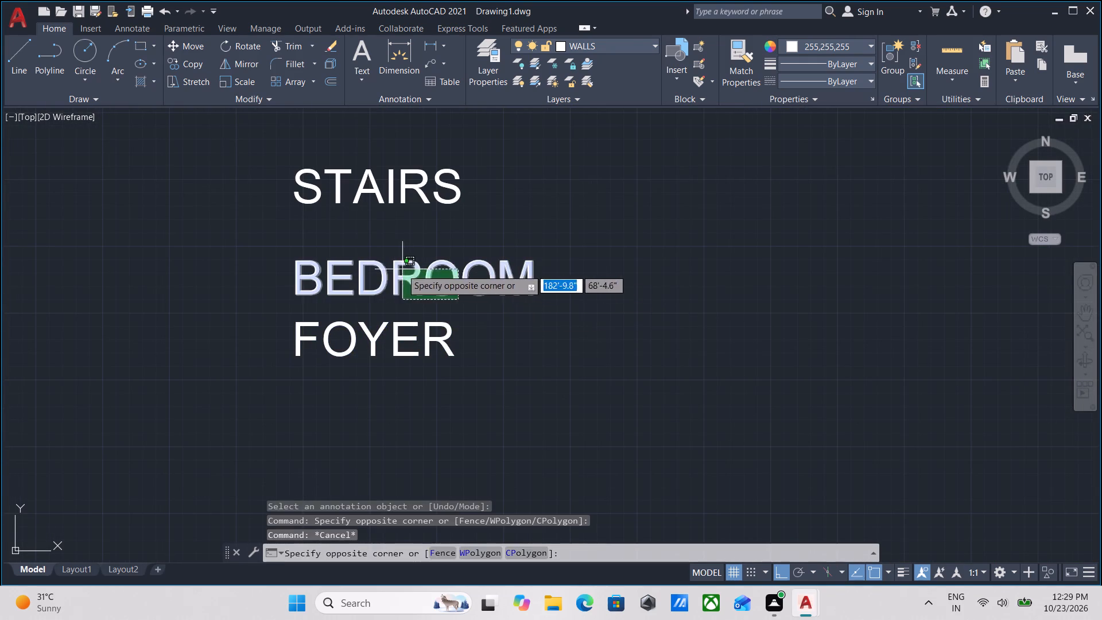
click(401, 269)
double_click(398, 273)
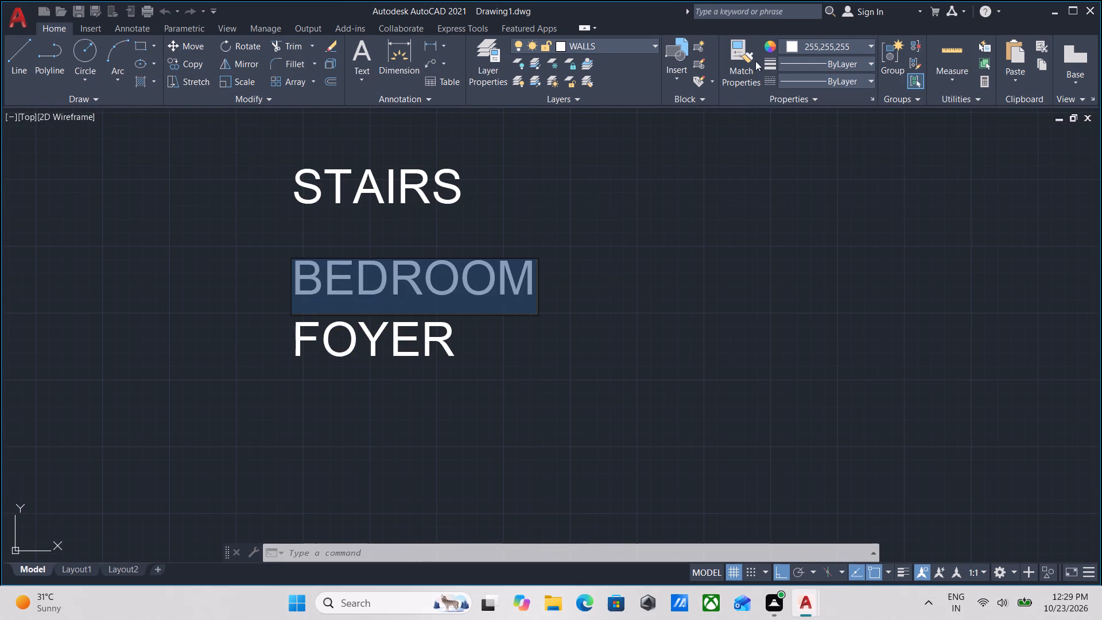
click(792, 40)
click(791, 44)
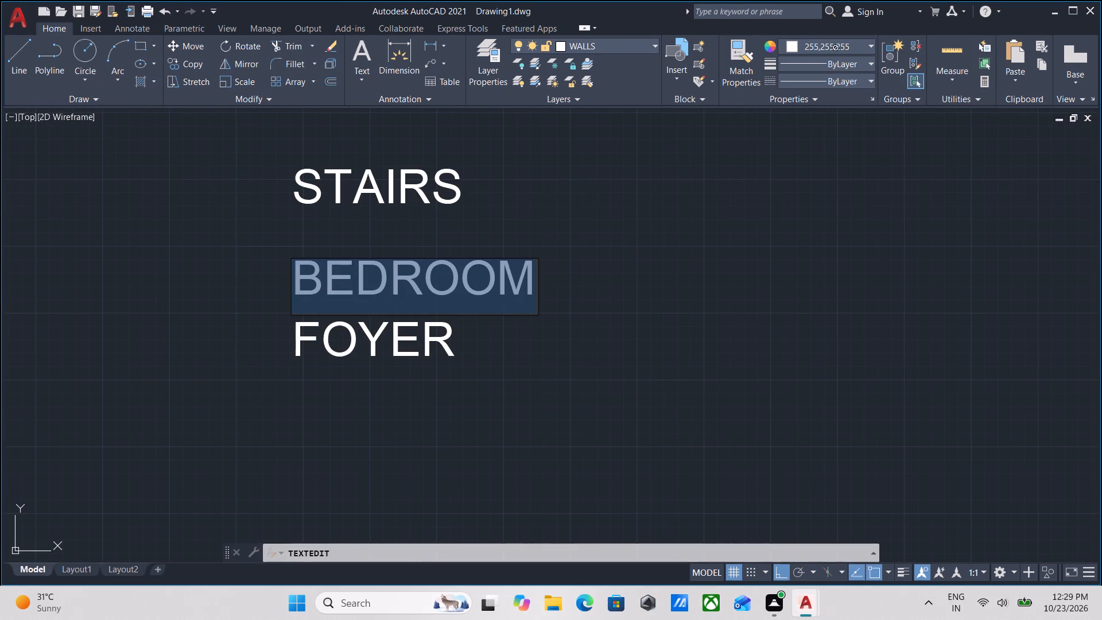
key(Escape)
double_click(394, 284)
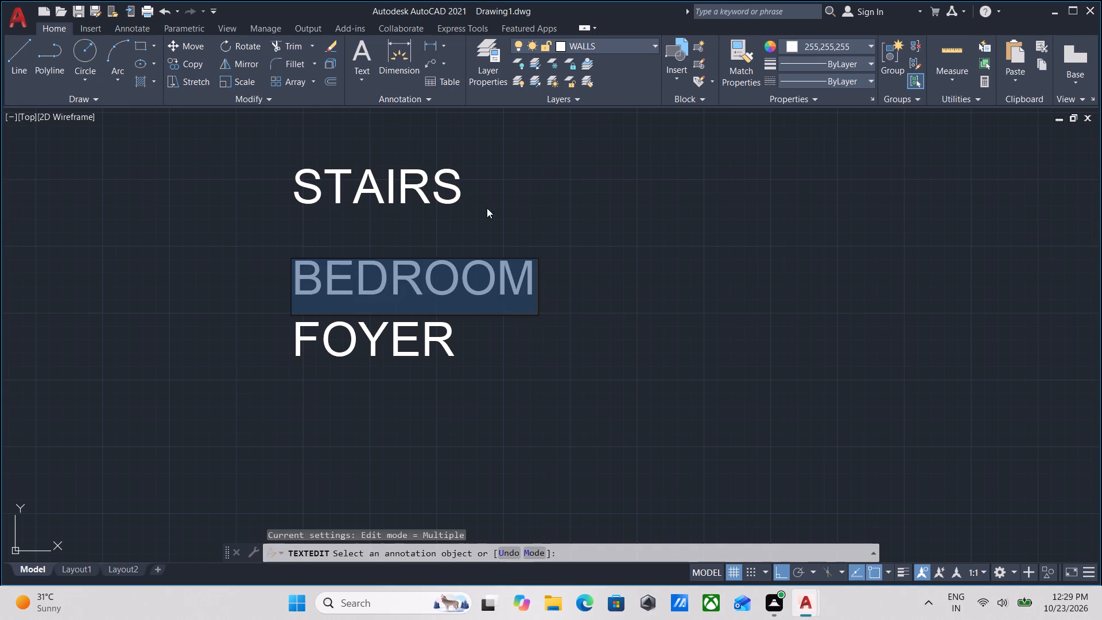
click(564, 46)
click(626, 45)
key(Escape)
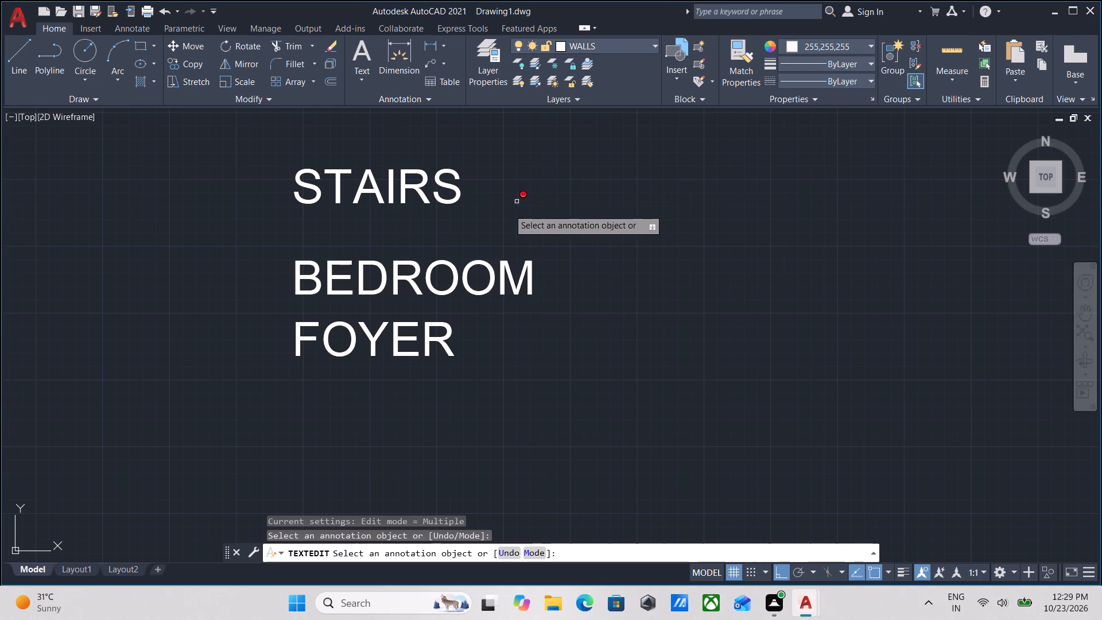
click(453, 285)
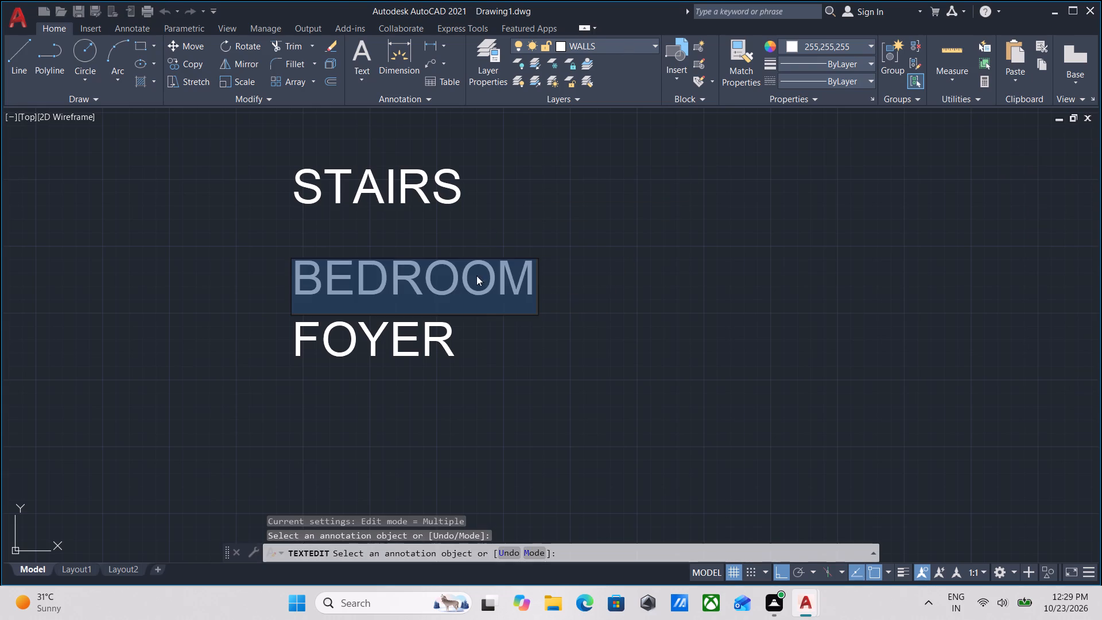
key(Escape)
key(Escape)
Set the object colour of the BEDROOM label to black (0,0,0).
click(362, 293)
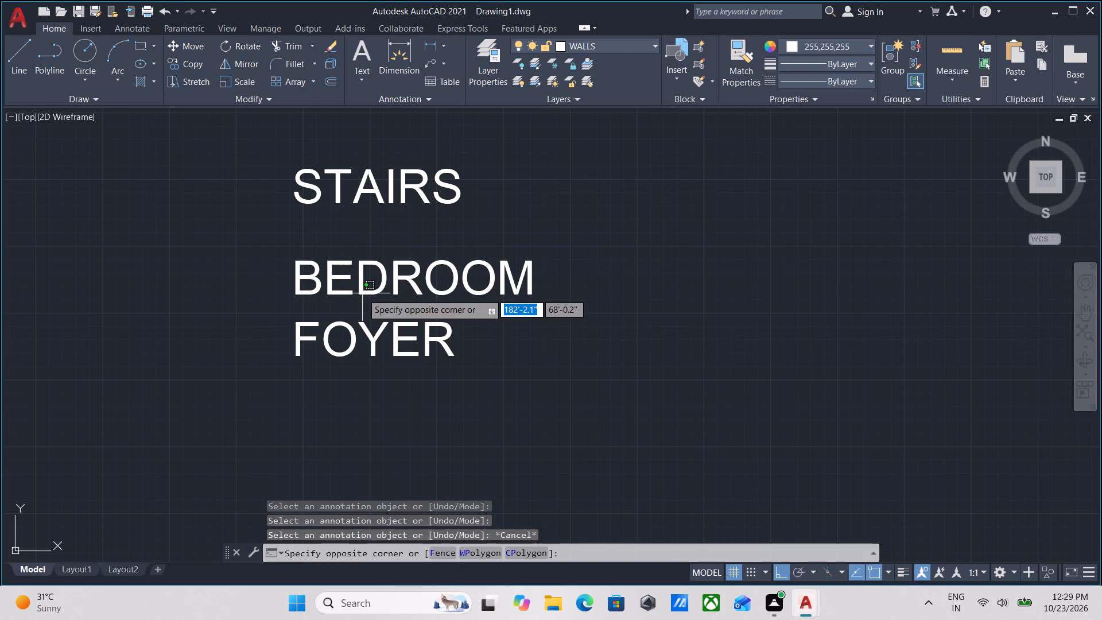
click(351, 283)
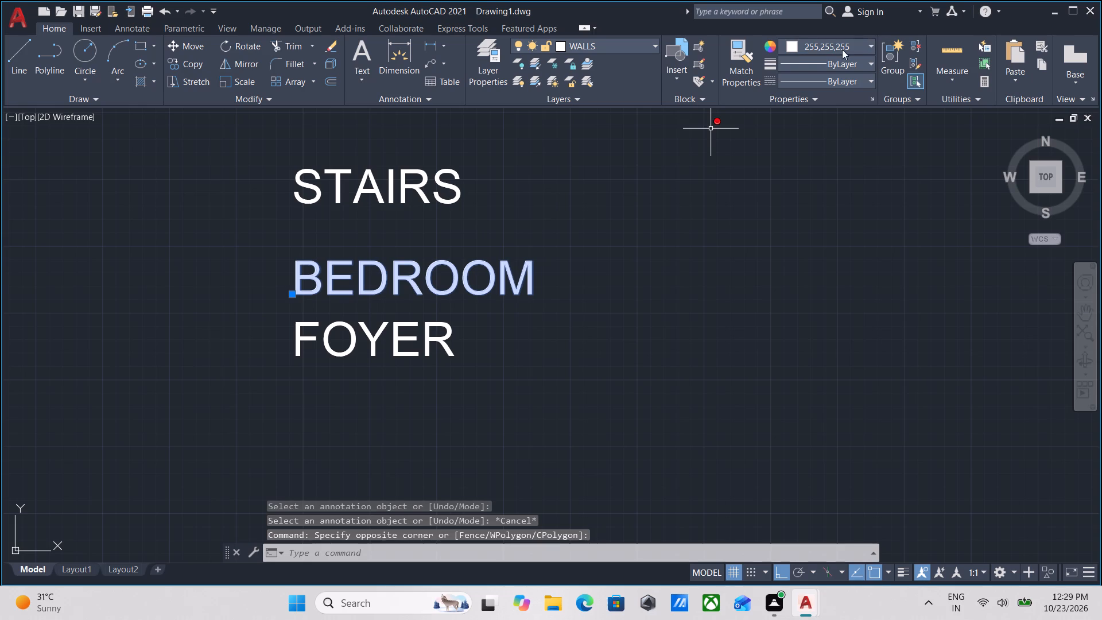
click(794, 48)
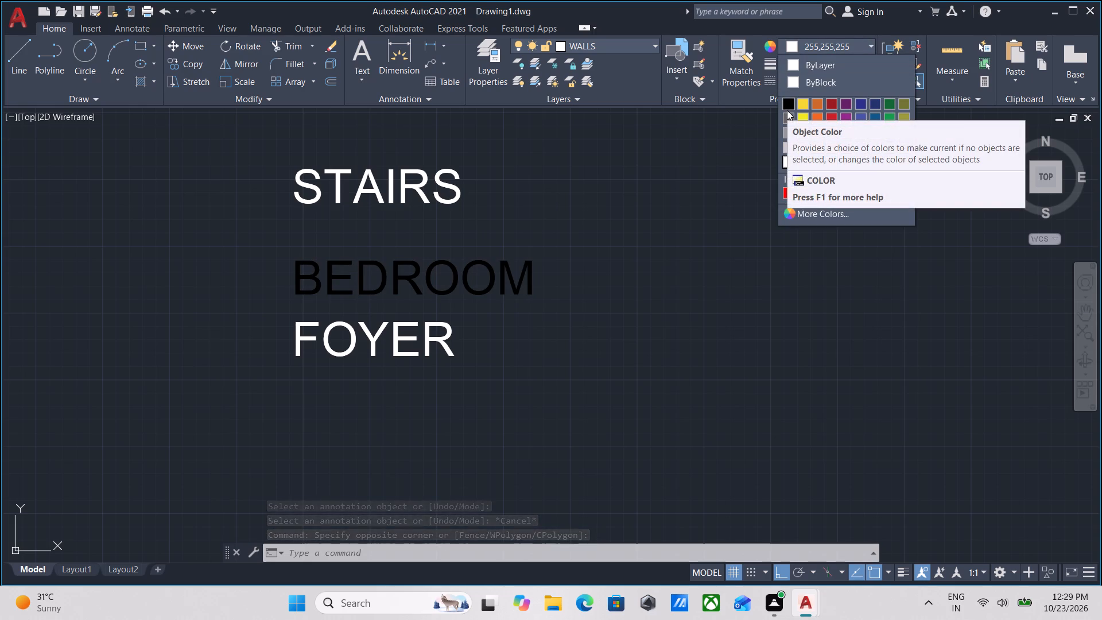
click(787, 110)
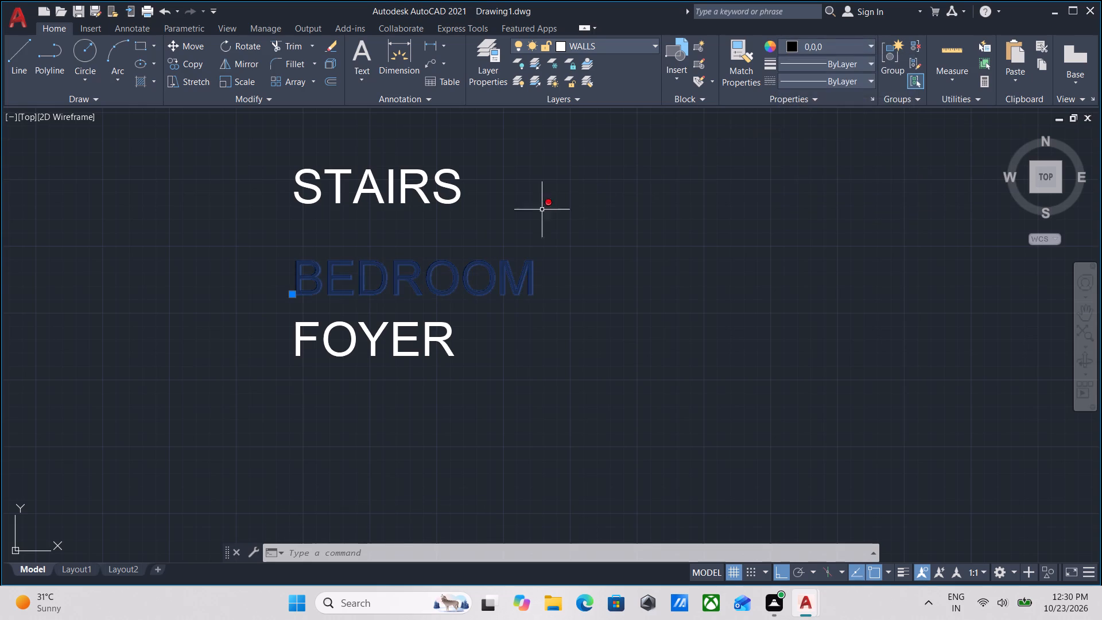
key(Escape)
Set the object colour of the UTILITY, STAIRS and FOYER labels to black.
scroll(469, 227, down, 1)
middle_drag(469, 227, 493, 257)
click(495, 256)
middle_drag(467, 212, 468, 251)
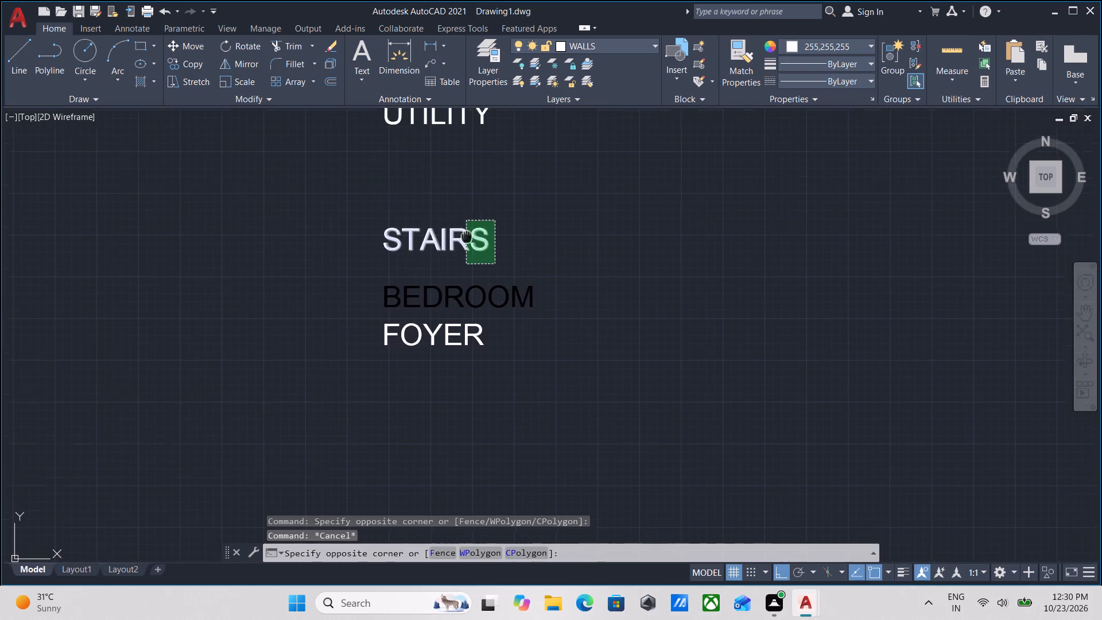
middle_drag(468, 251, 472, 291)
click(444, 155)
middle_drag(491, 218, 472, 178)
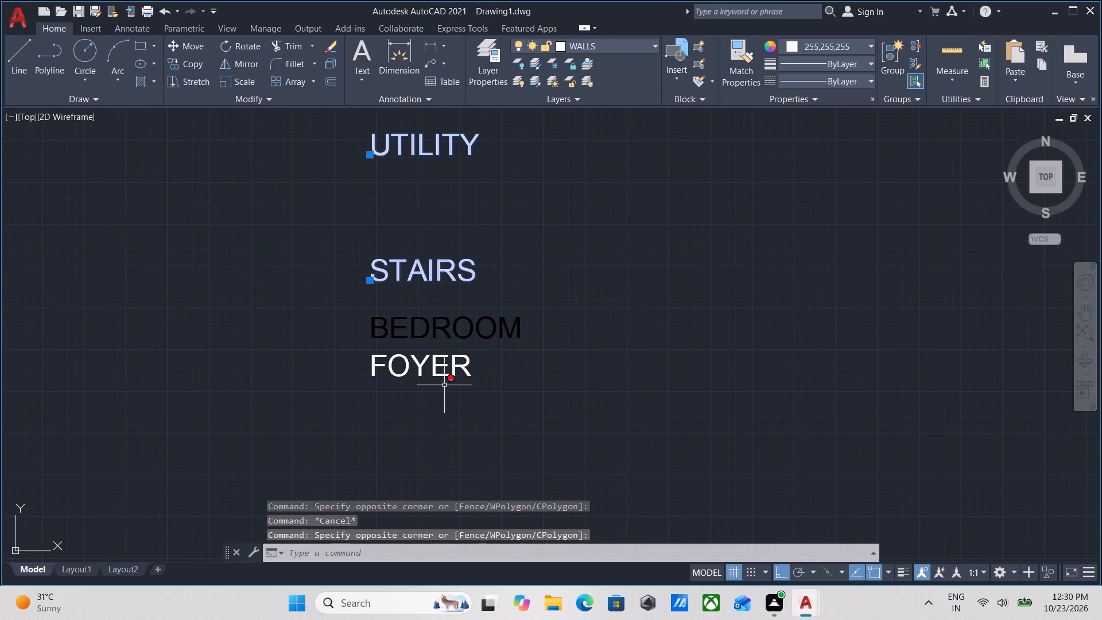
drag(475, 396, 465, 385)
click(417, 350)
middle_drag(525, 280, 500, 332)
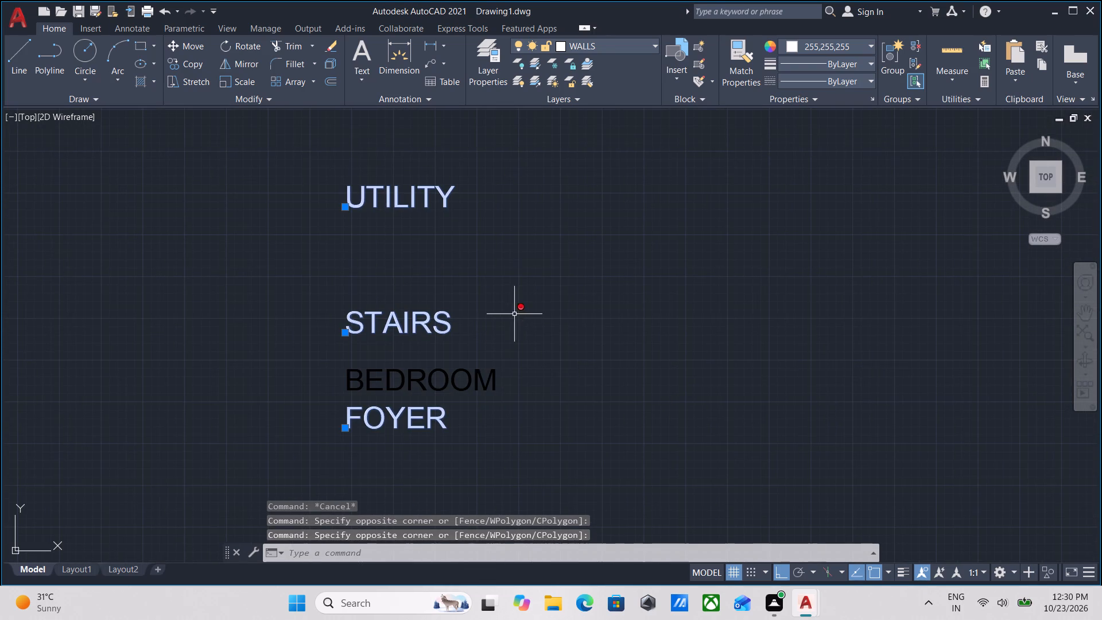
click(797, 43)
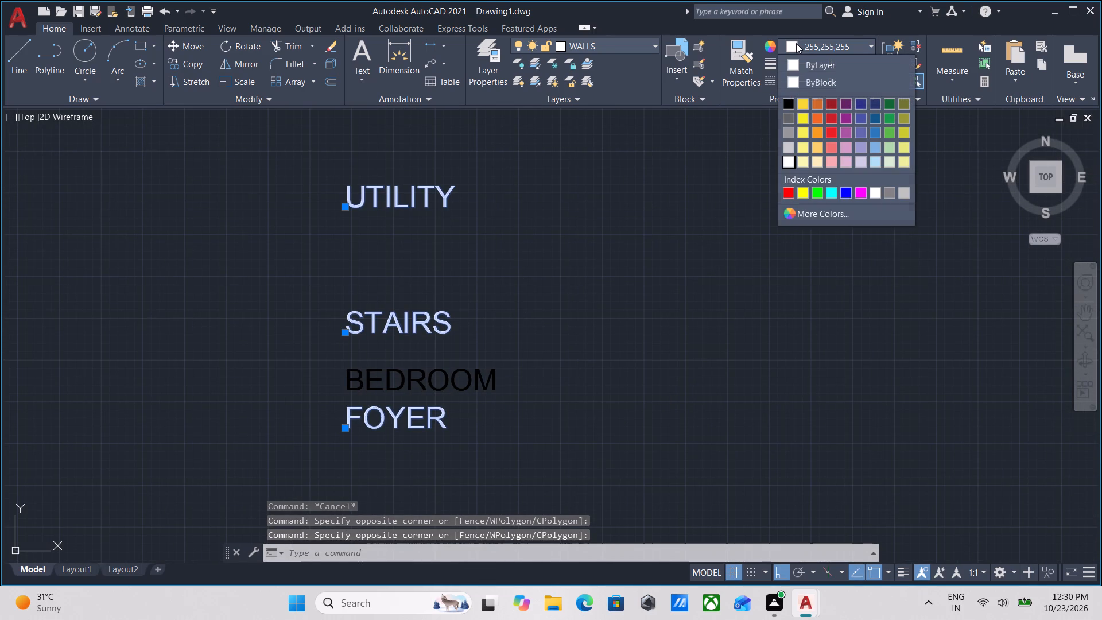
click(791, 102)
key(Escape)
Set the object colour of the KITCHEN label in the column to black.
scroll(564, 280, down, 2)
middle_drag(567, 277, 612, 237)
scroll(578, 215, up, 2)
middle_drag(577, 213, 572, 364)
scroll(577, 213, down, 1)
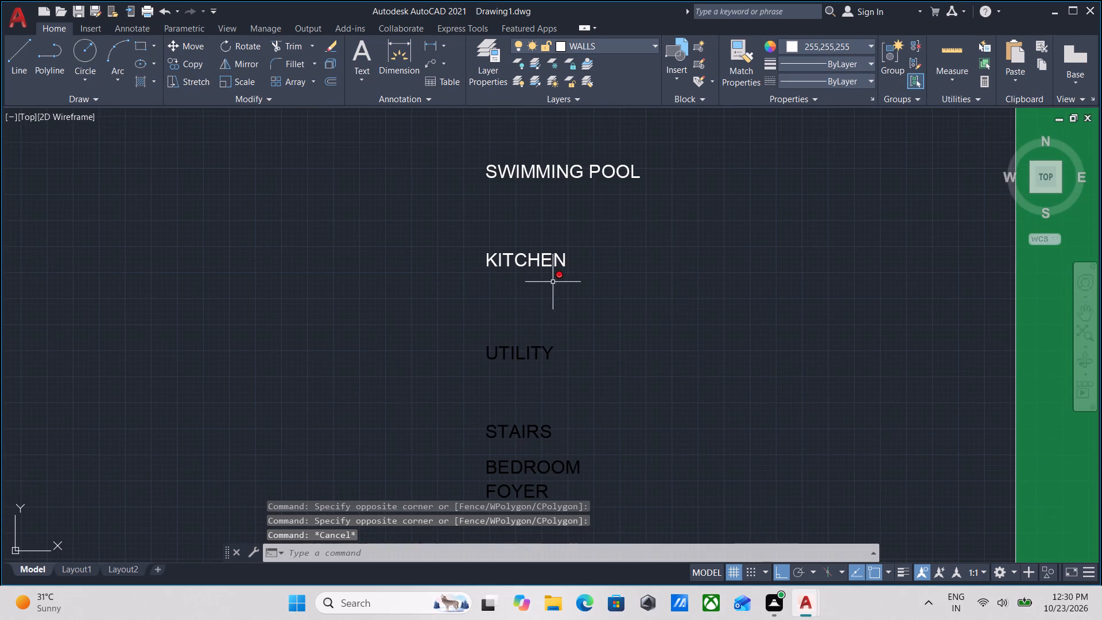
click(553, 282)
click(521, 237)
click(791, 44)
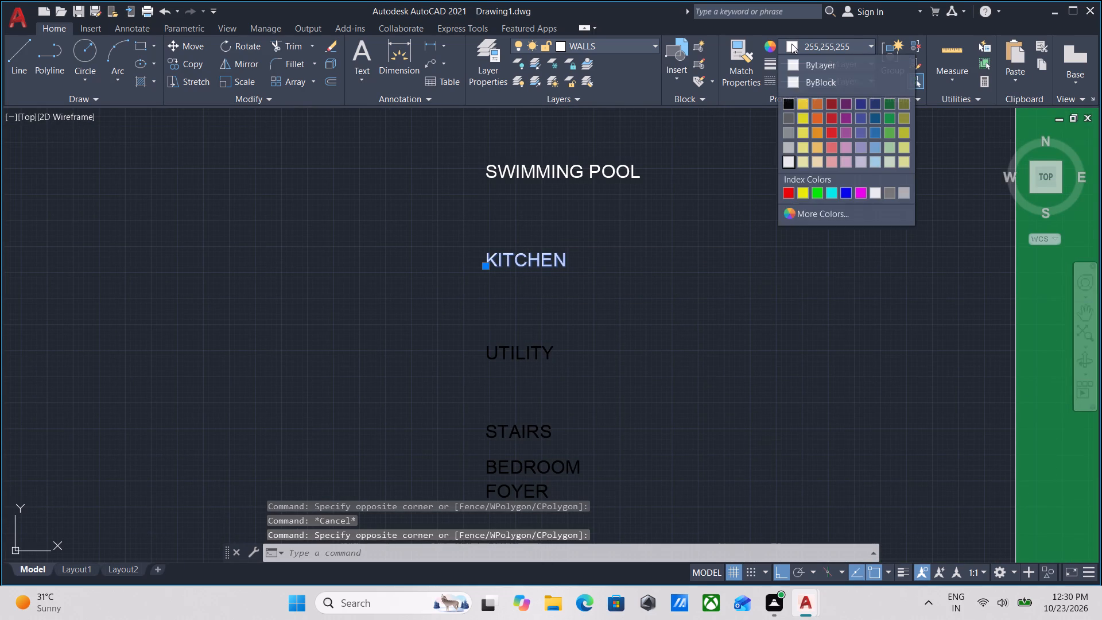
click(788, 100)
key(Escape)
Copy the black KITCHEN label straight down once, placing it between KITCHEN and UTILITY.
middle_drag(677, 253, 678, 175)
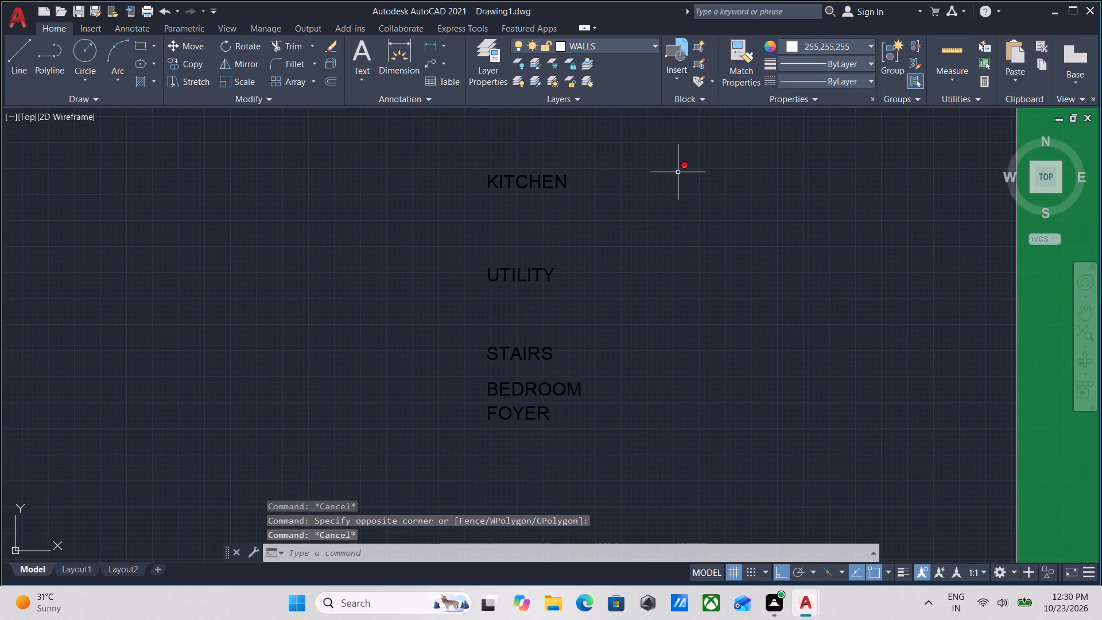
scroll(623, 200, up, 1)
scroll(609, 207, down, 1)
middle_drag(608, 209, 583, 305)
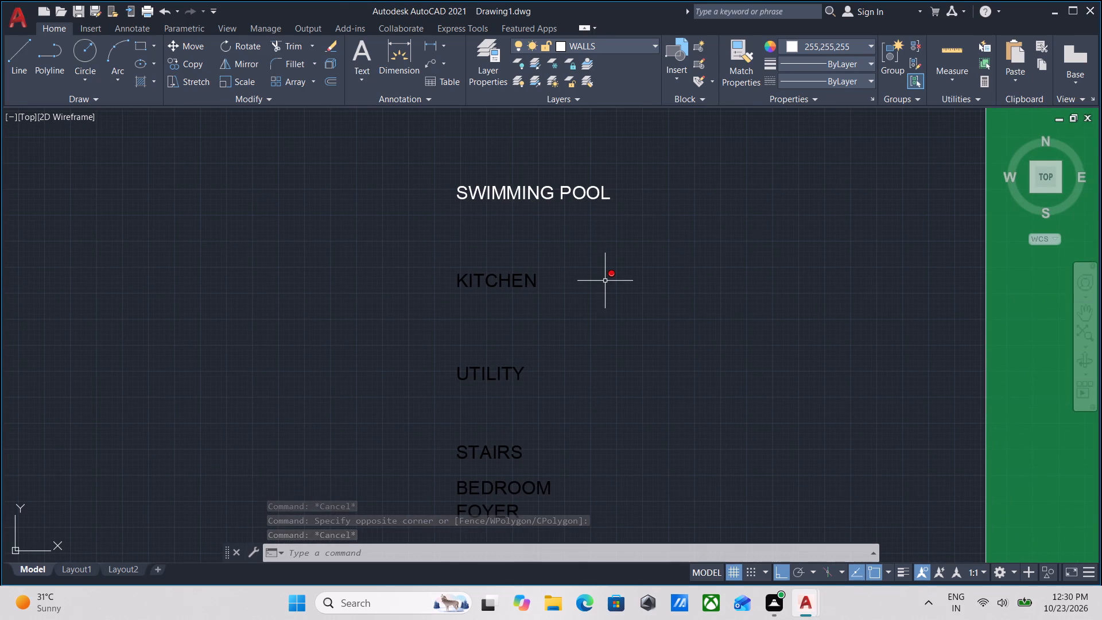
click(550, 308)
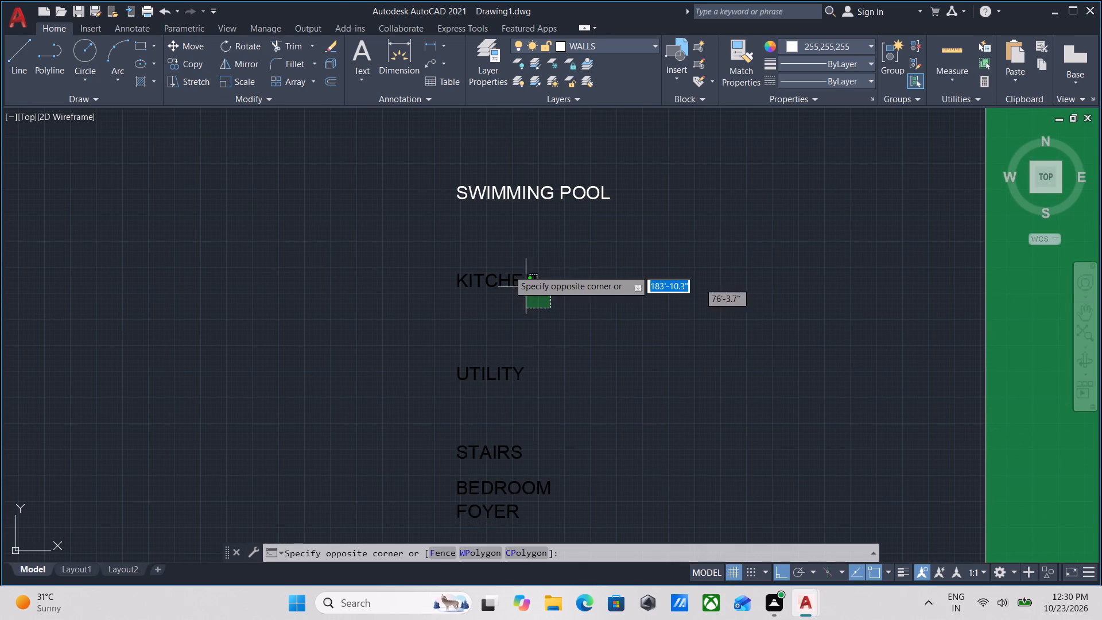
click(485, 247)
key(c)
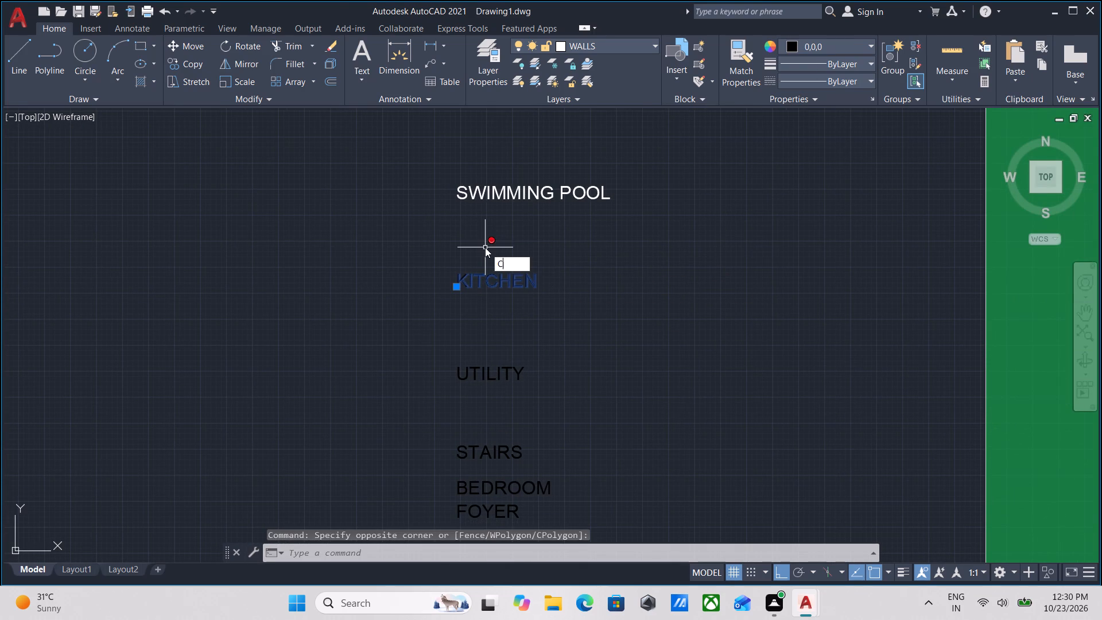
key(o)
key(Return)
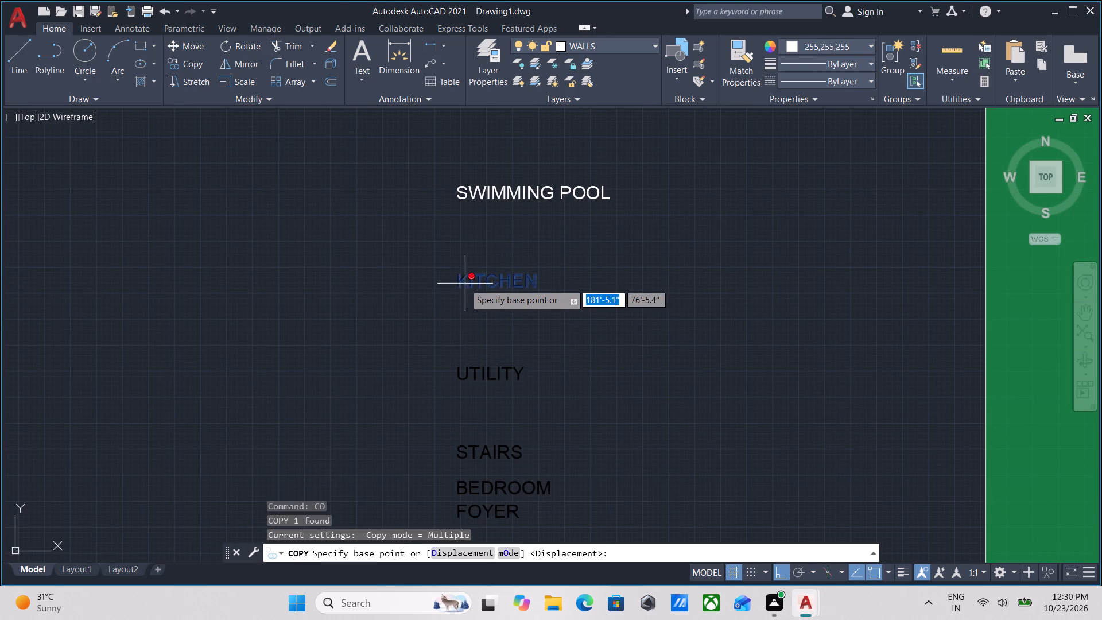
click(464, 284)
click(463, 329)
key(Escape)
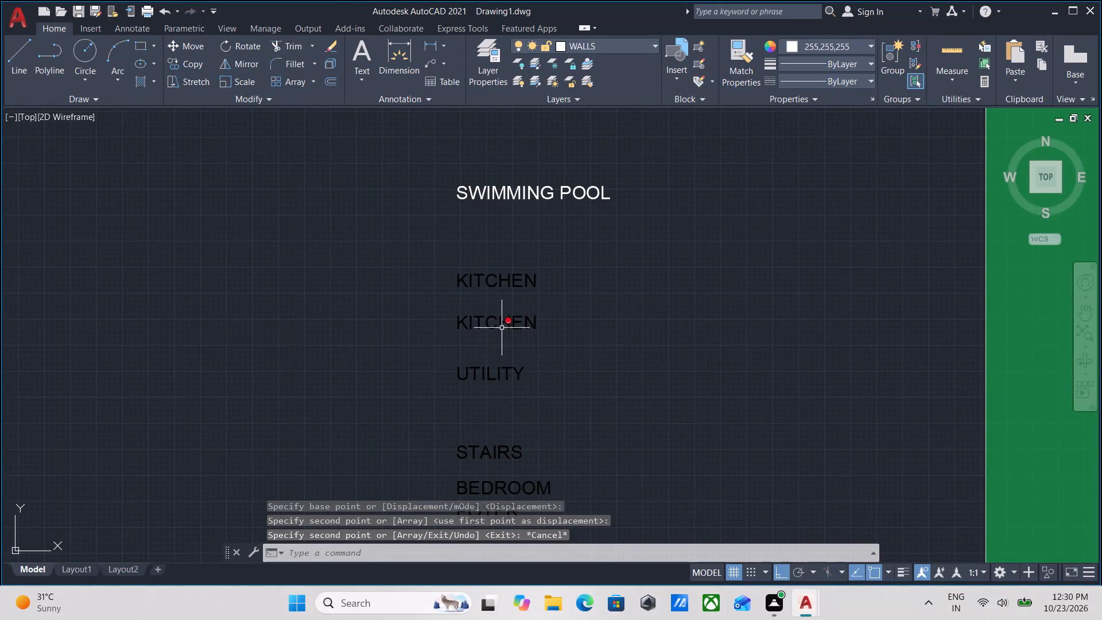
Change the lower KITCHEN copy above UTILITY to SETBACK.
double_click(489, 322)
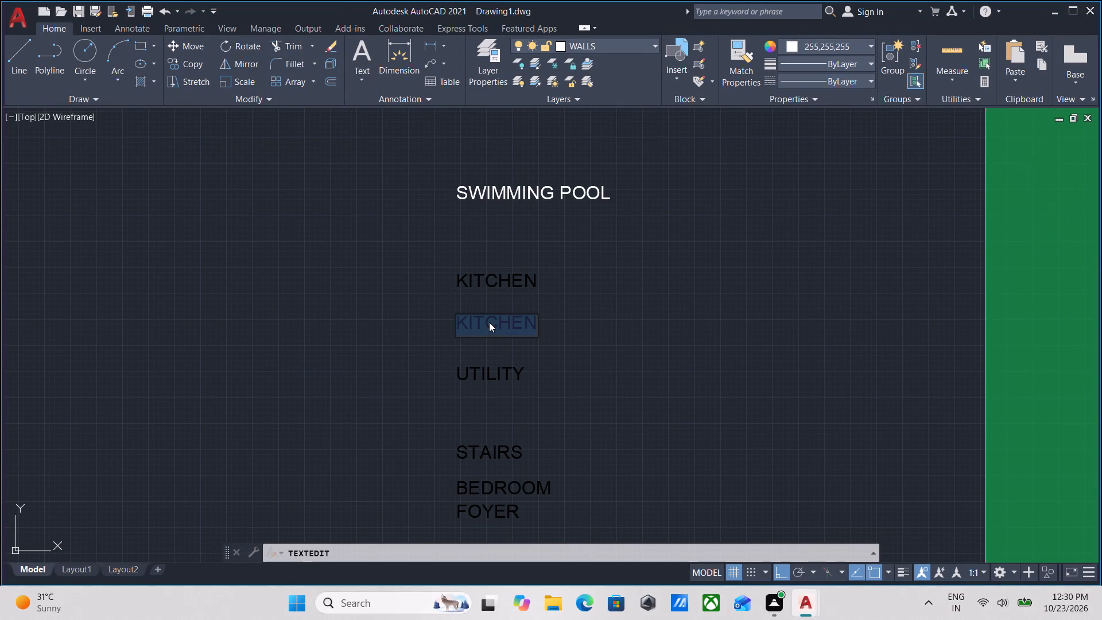
text(SET)
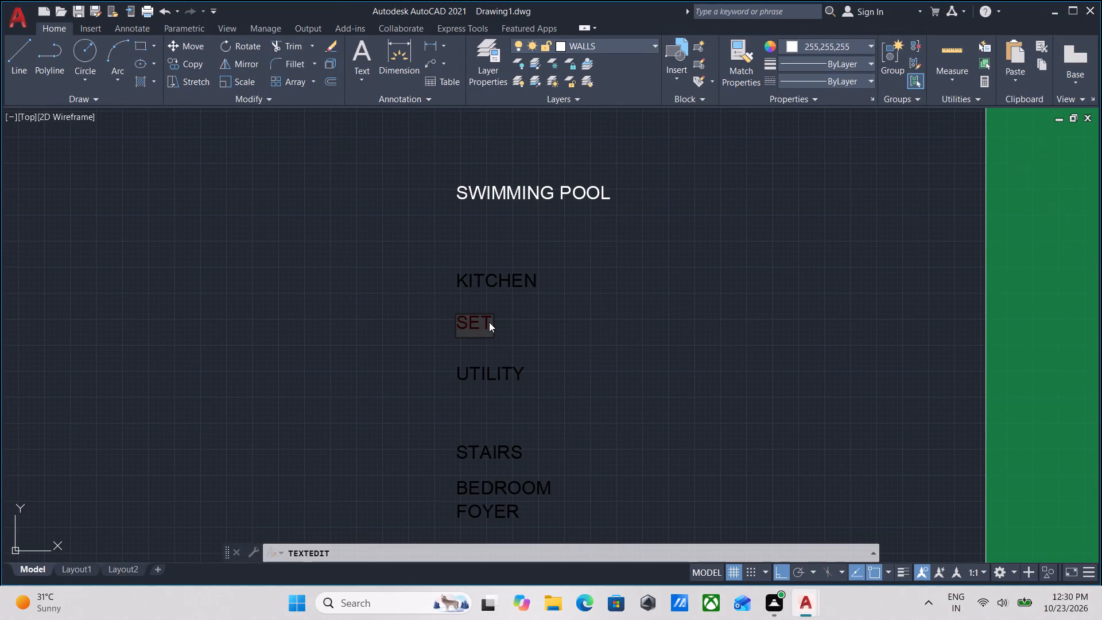
text(BA)
text(CK)
key(Return)
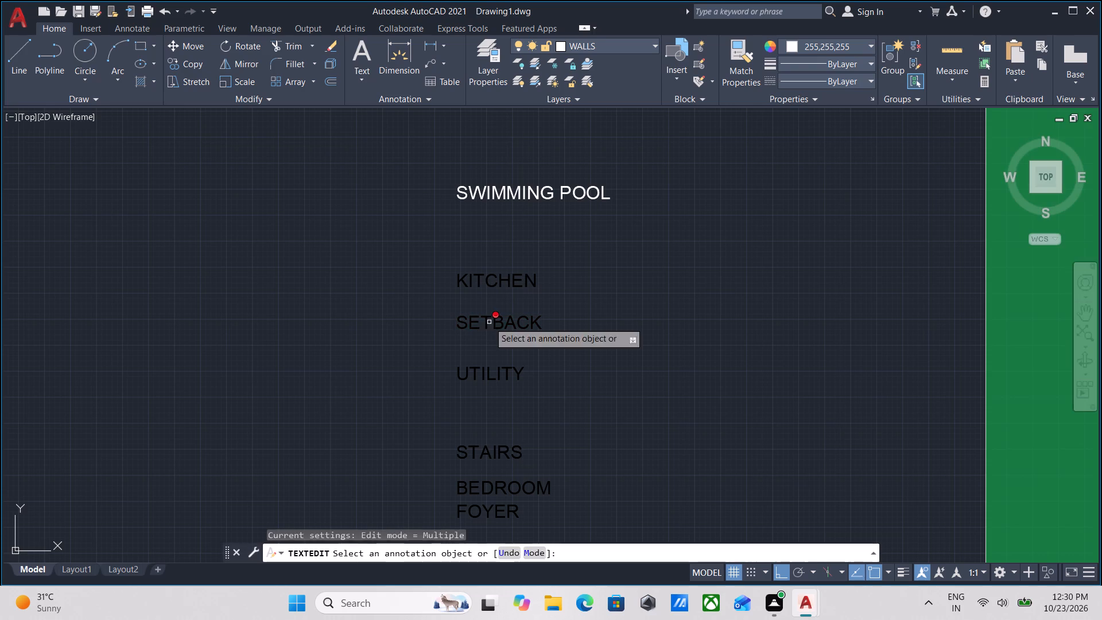
key(Return)
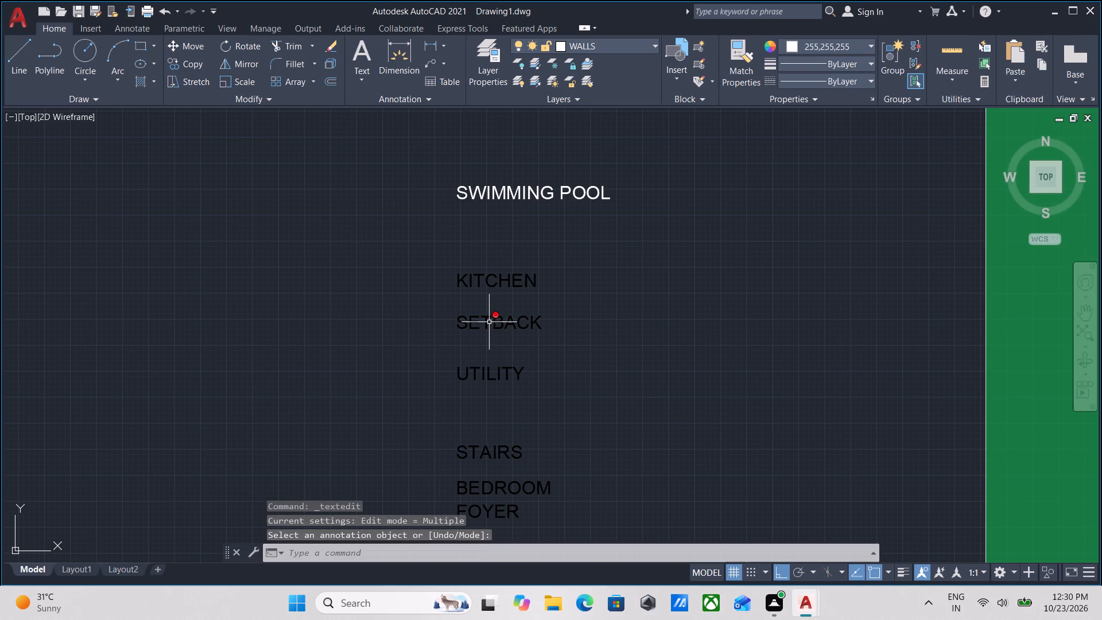
Copy the KITCHEN label horizontally once, placing it to the right of the original beside the column.
scroll(530, 315, up, 1)
scroll(495, 274, up, 1)
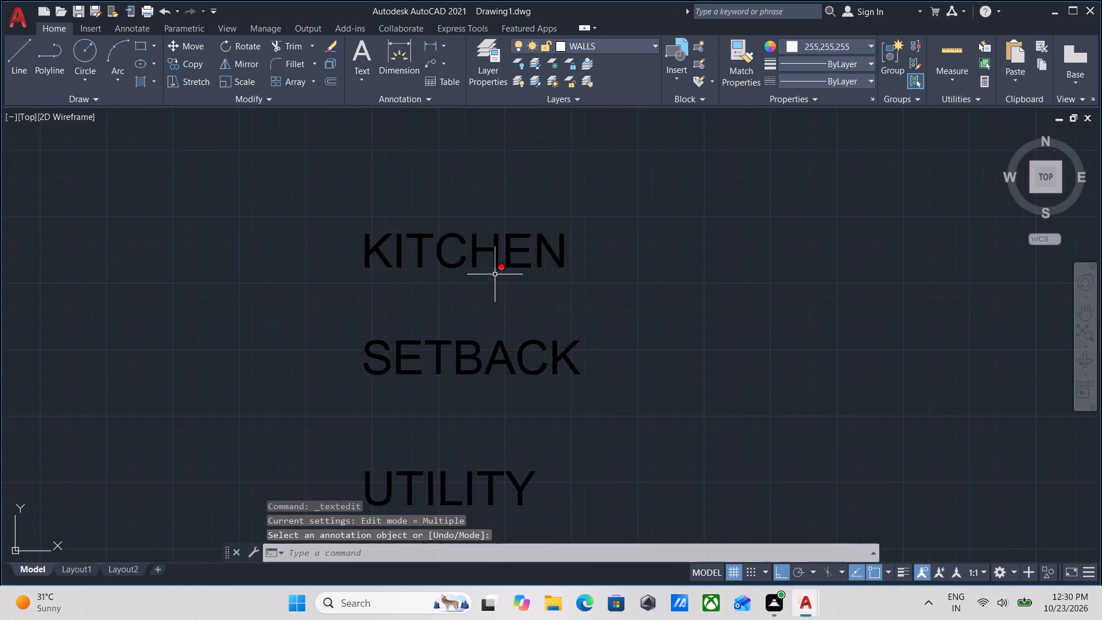
click(522, 290)
click(456, 242)
text(CO)
key(Return)
click(426, 254)
middle_drag(636, 261, 494, 261)
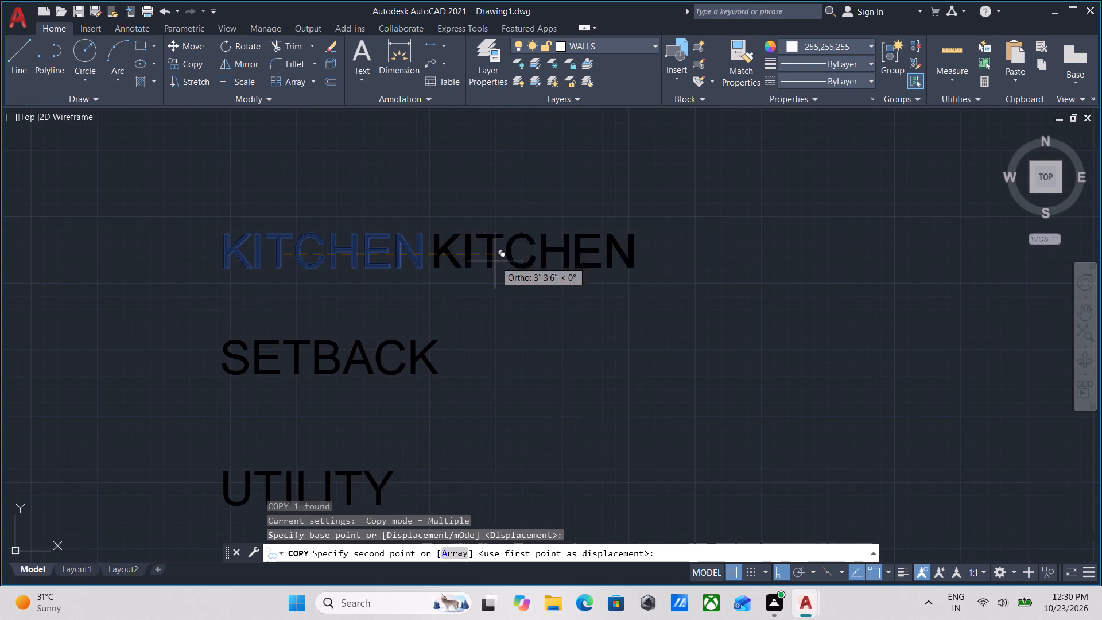
click(637, 287)
key(Escape)
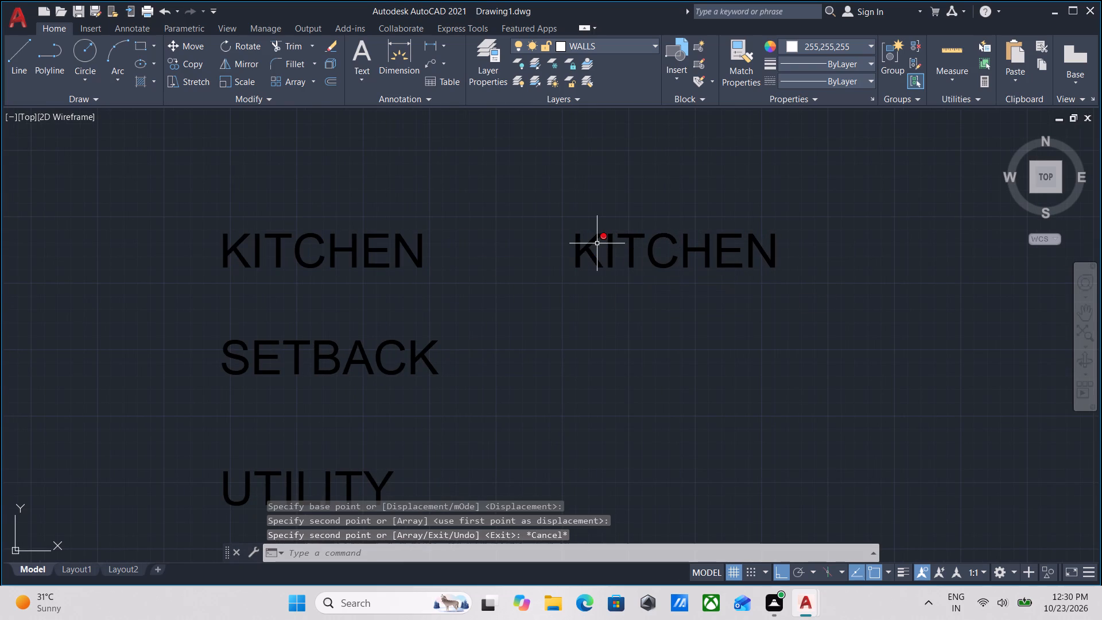
Change the KITCHEN copy beside the label column to CAR PARKING.
double_click(589, 248)
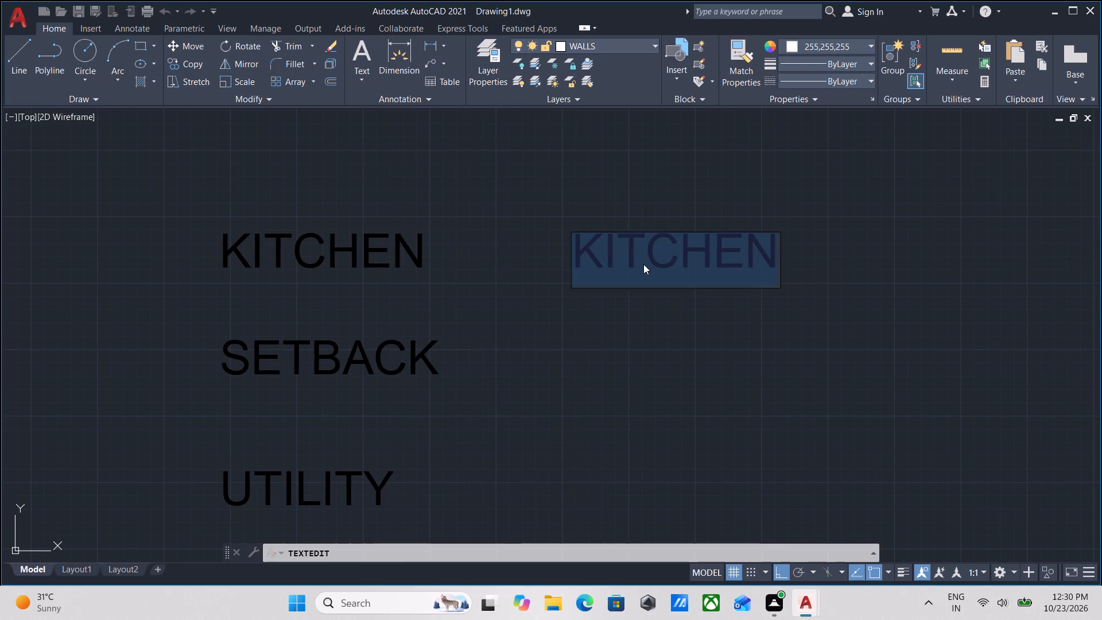
text(CA)
text(R)
key(space)
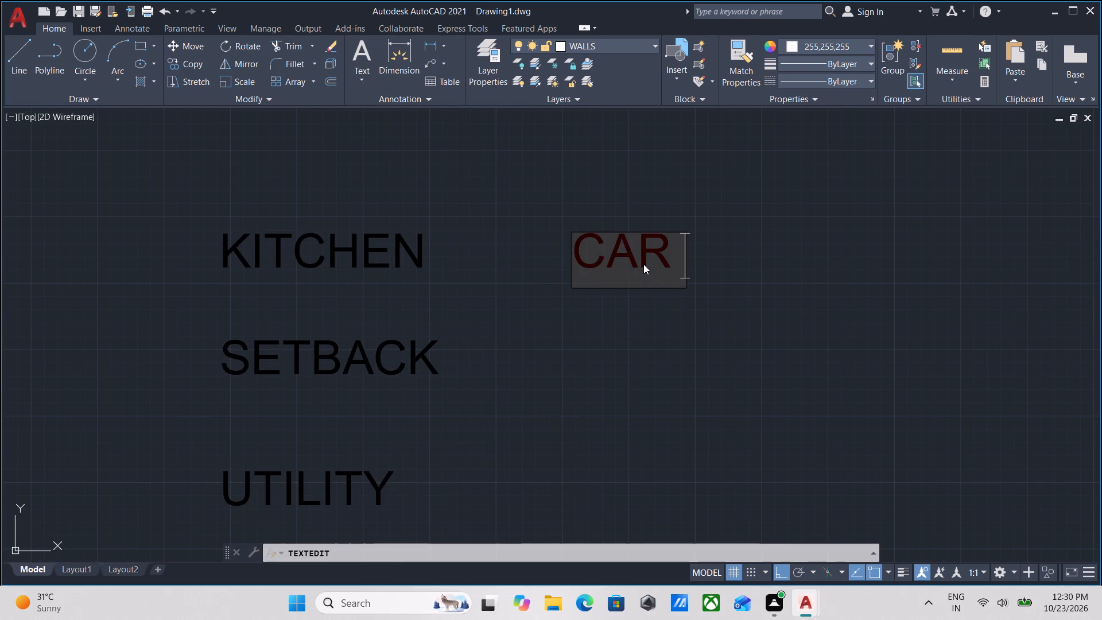
text(PA)
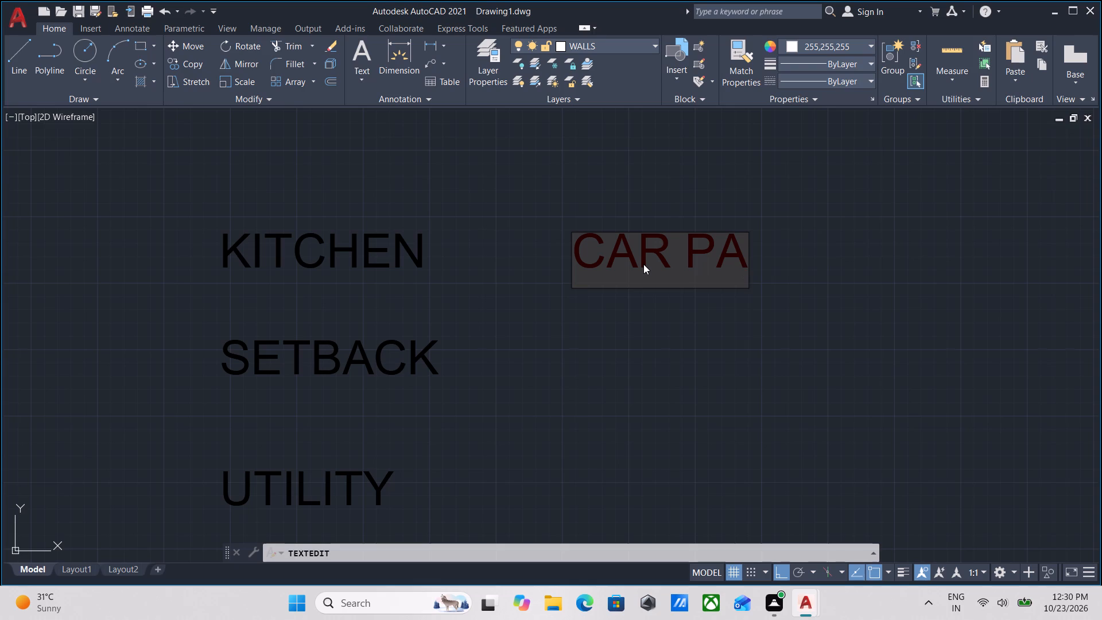
key(r)
text(KING)
key(Return)
key(Return)
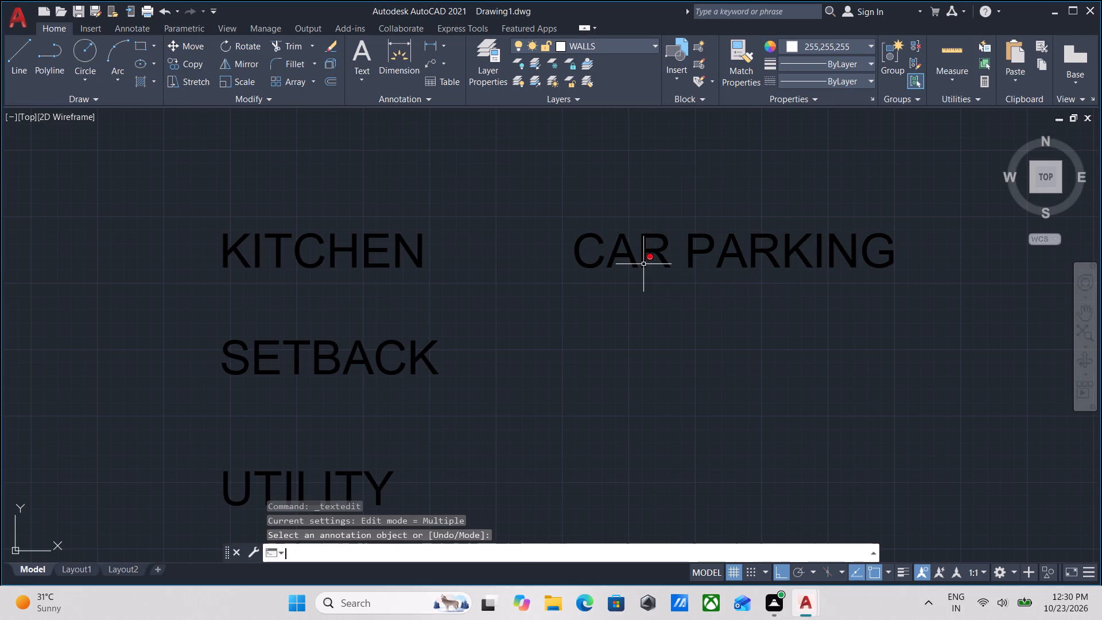
Copy the CAR PARKING label straight down once, placing the copy just below the original.
scroll(643, 264, down, 3)
middle_drag(643, 264, 510, 272)
scroll(573, 253, up, 2)
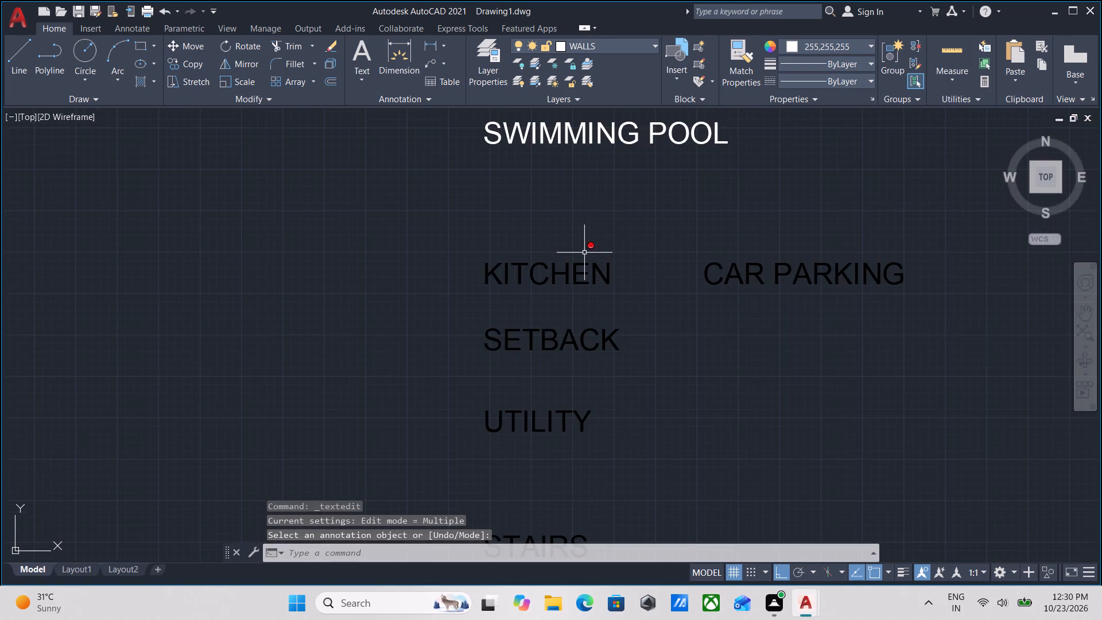
middle_drag(584, 253, 403, 275)
scroll(479, 258, down, 1)
scroll(596, 330, up, 2)
drag(607, 316, 583, 280)
click(474, 145)
text(CO)
key(Return)
click(382, 215)
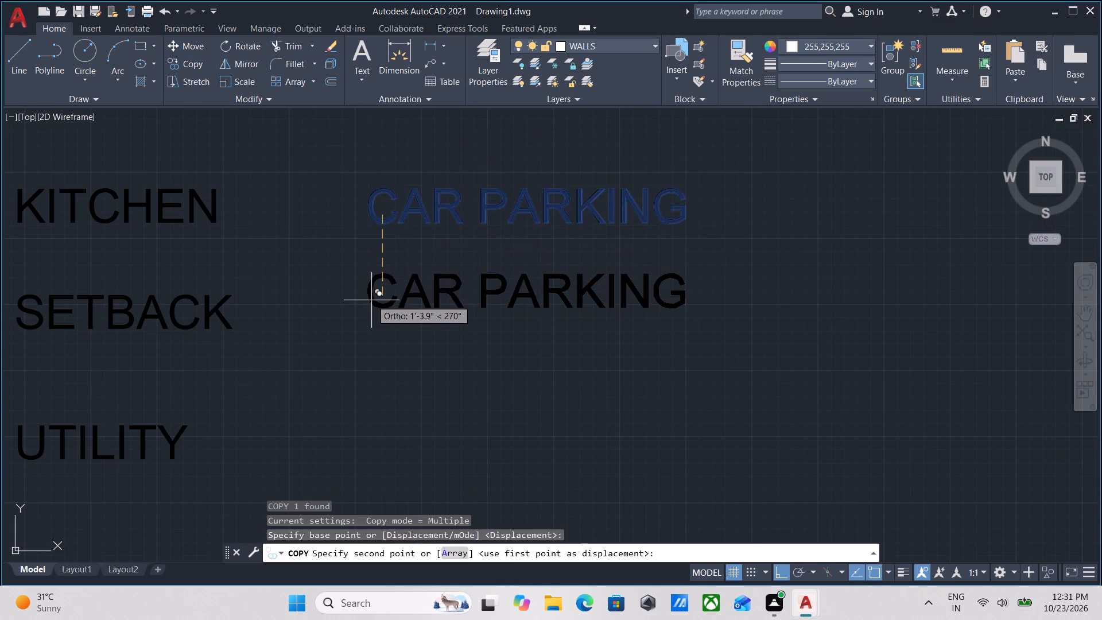
click(371, 300)
key(Escape)
Change the lower CAR PARKING copy to DINING.
double_click(422, 297)
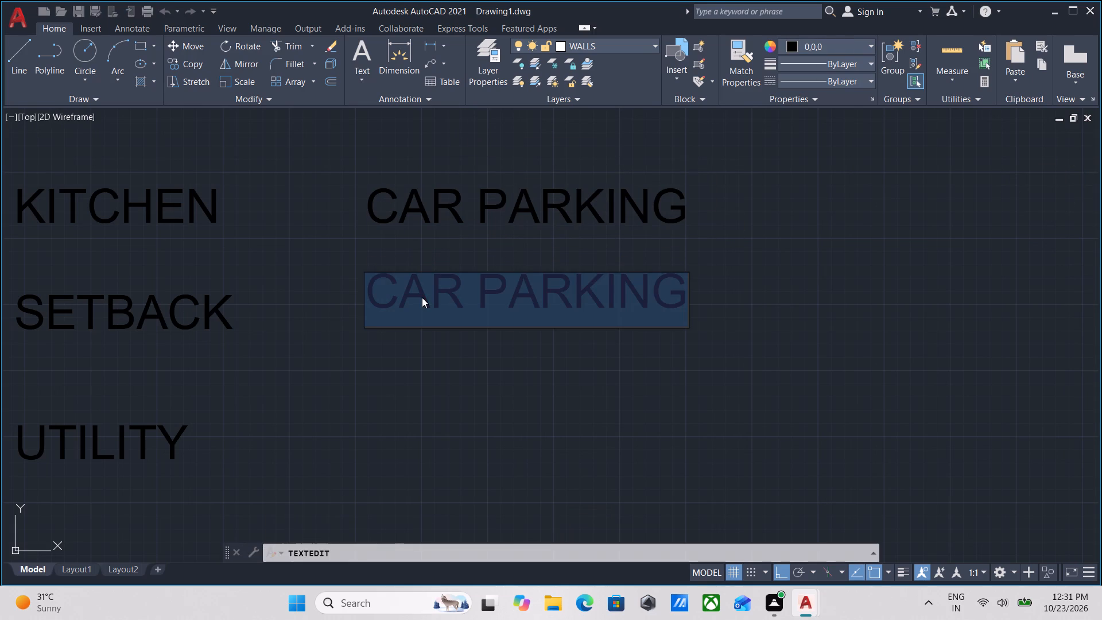
text(DINING)
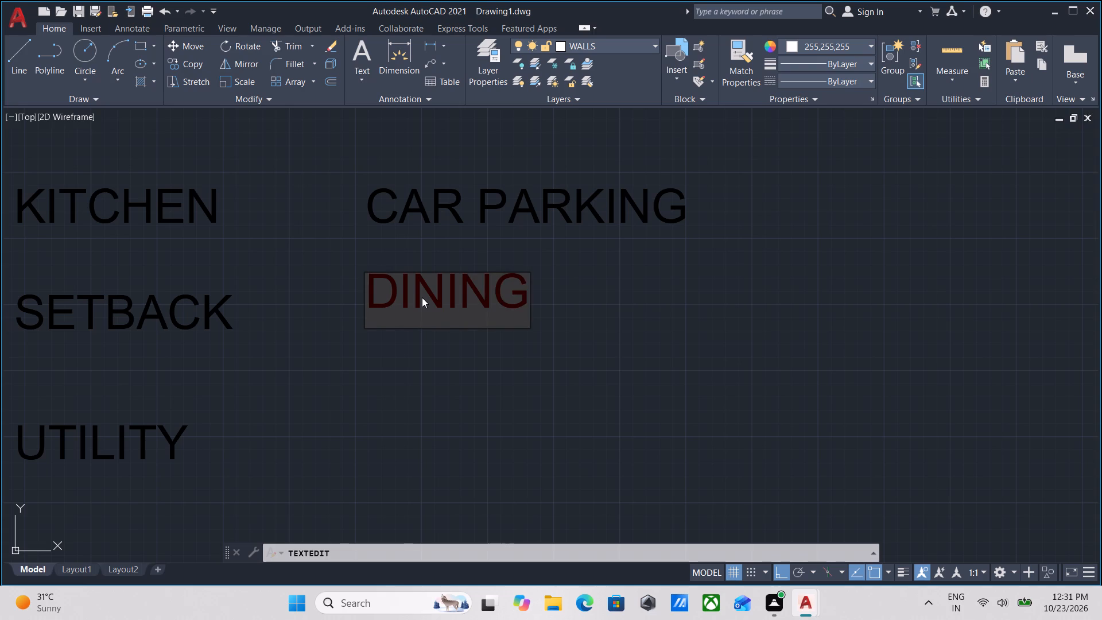
key(Return)
key(Return)
Copy the DINING label straight down once, placing the copy just below the original.
scroll(459, 301, down, 2)
middle_drag(466, 300, 490, 297)
scroll(490, 297, up, 3)
drag(530, 327, 521, 317)
click(431, 259)
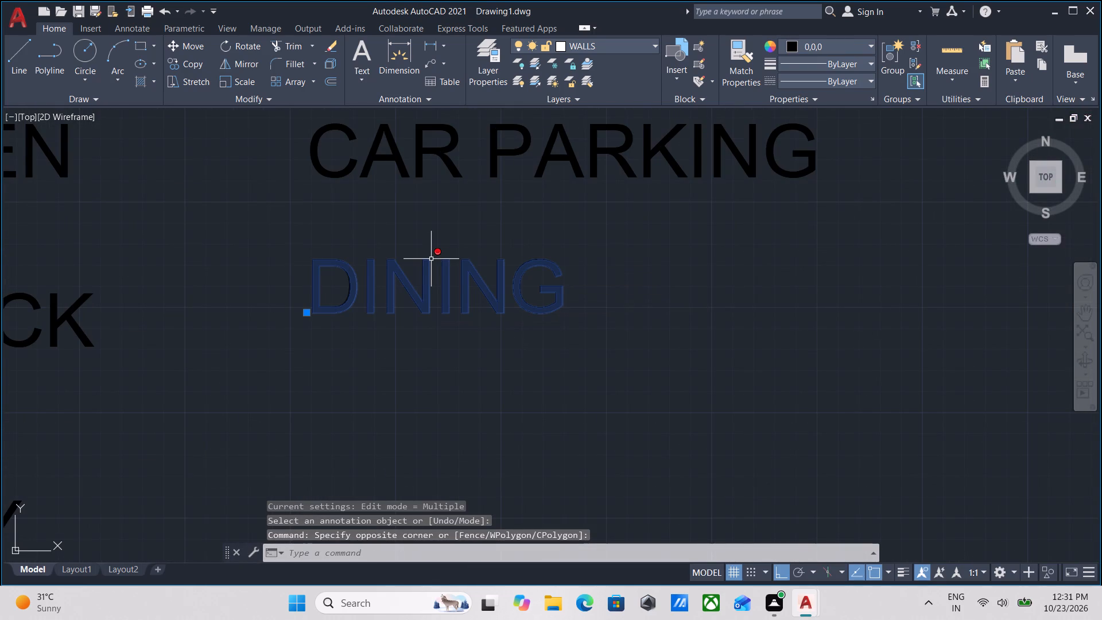
text(CO)
key(Return)
click(379, 286)
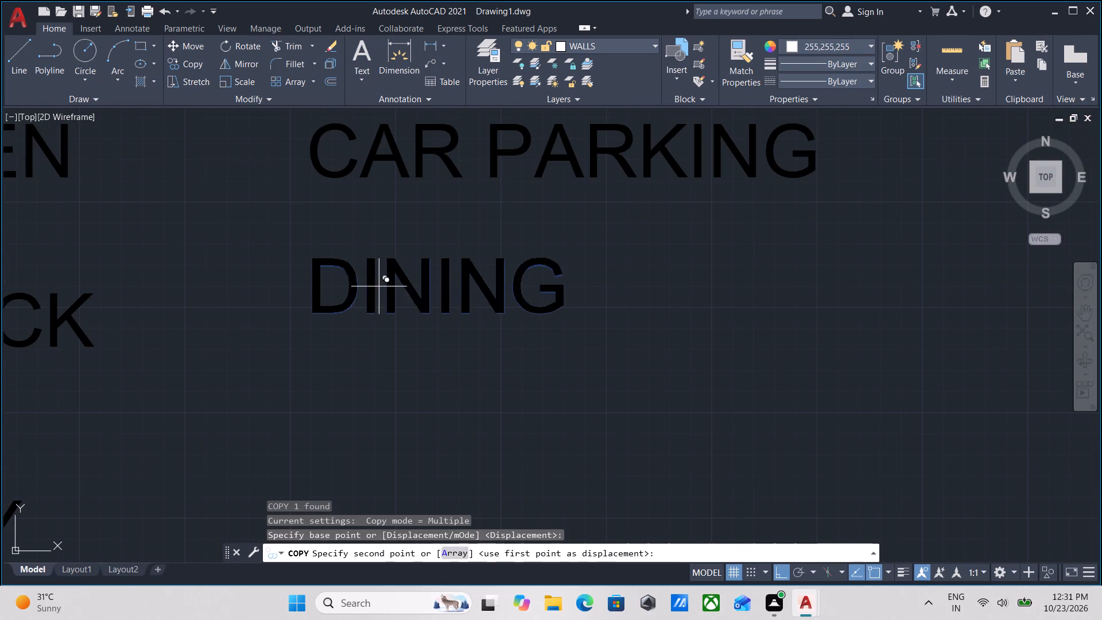
middle_drag(379, 286, 439, 199)
click(414, 317)
key(Escape)
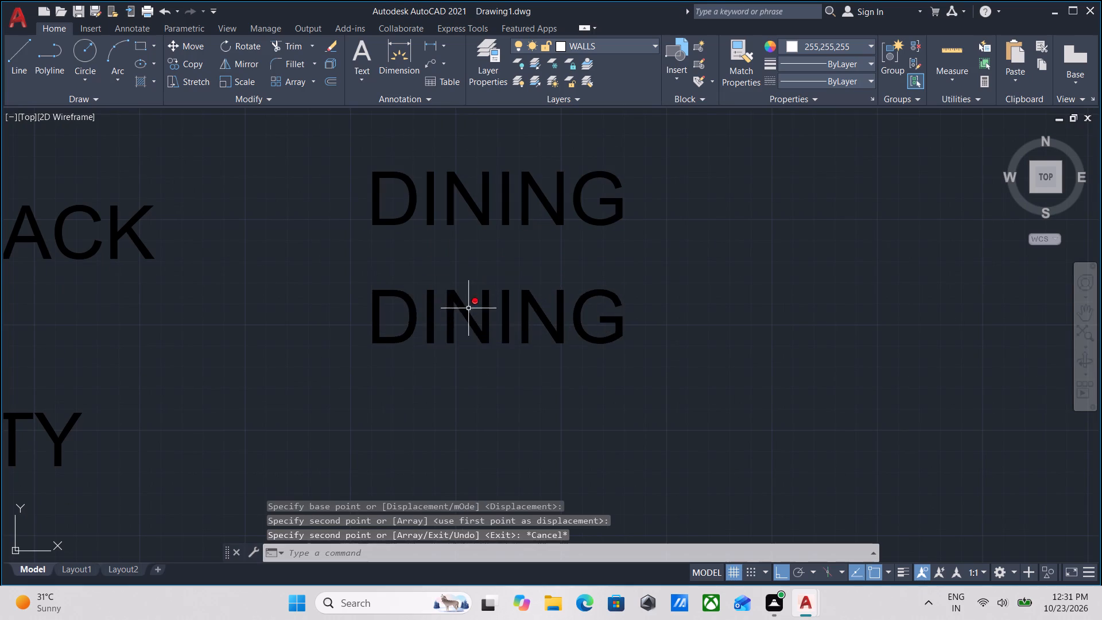
Change the lower DINING copy to LIVING ROOM.
double_click(447, 319)
key(l)
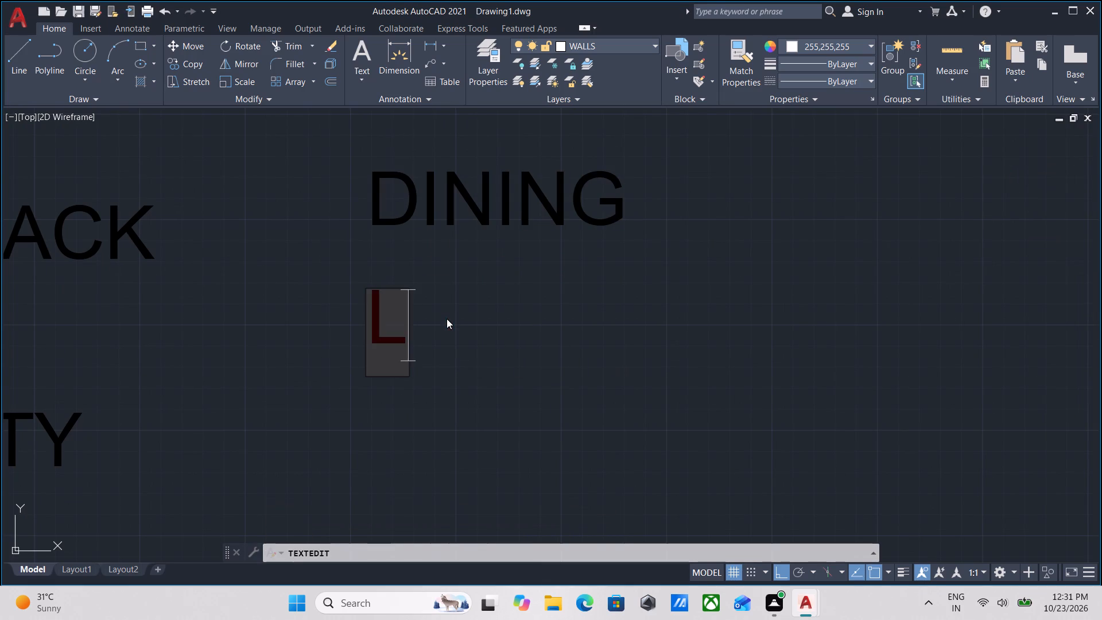
text(VI)
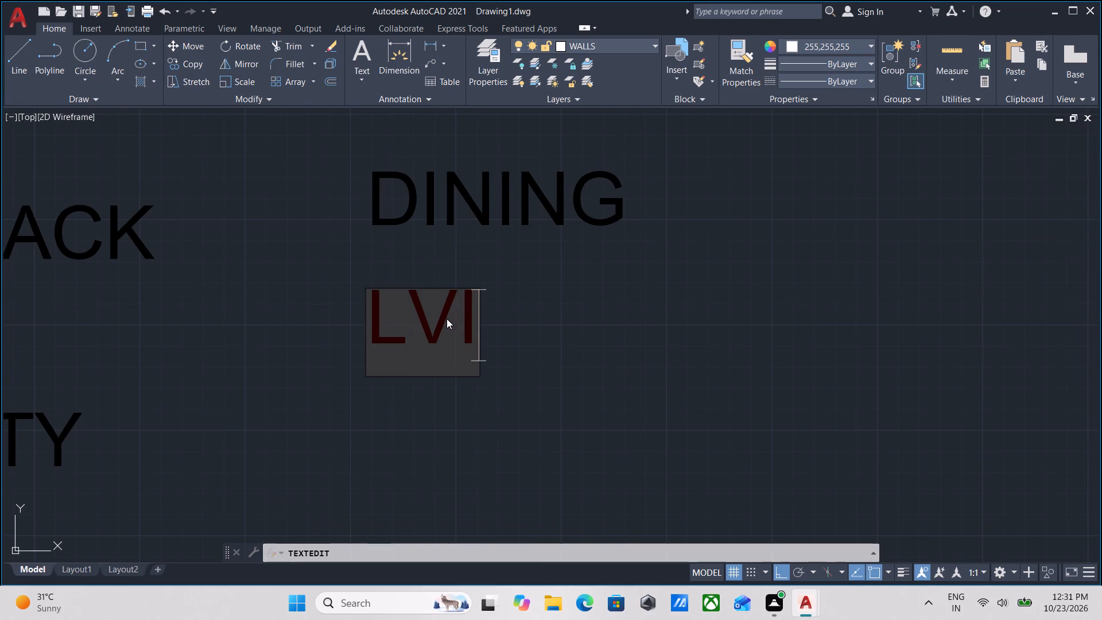
key(BackSpace)
key(BackSpace)
text(IVING ROOM)
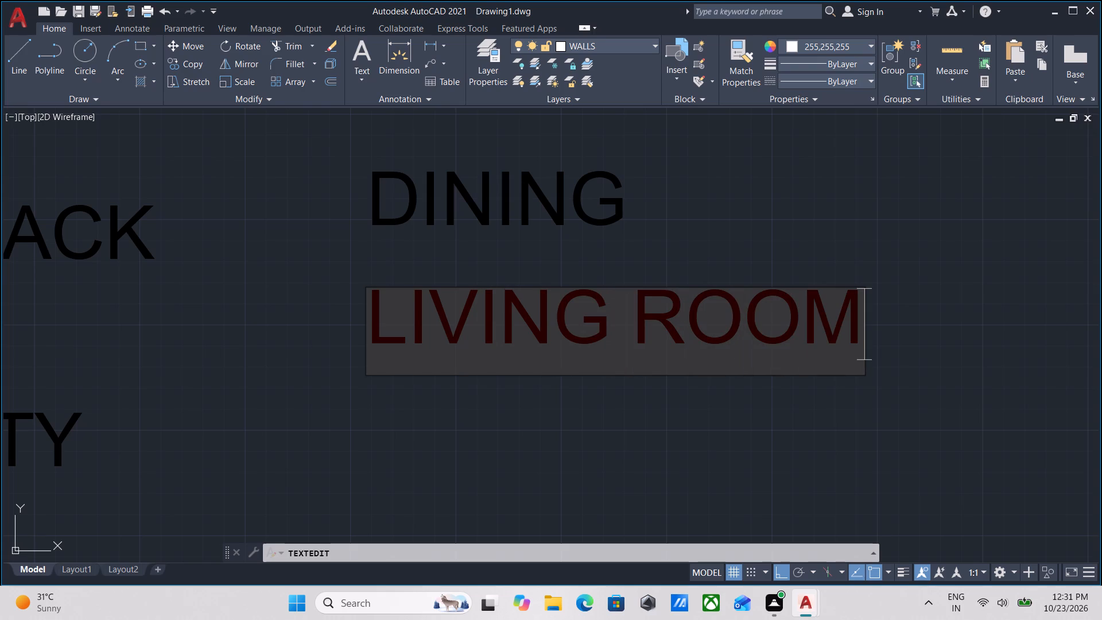
key(Return)
key(Return)
Copy the KITCHEN label from the label column into the plan's kitchen, between the counters, with Ortho turned off.
scroll(455, 319, down, 2)
scroll(507, 302, down, 2)
middle_drag(514, 291, 556, 253)
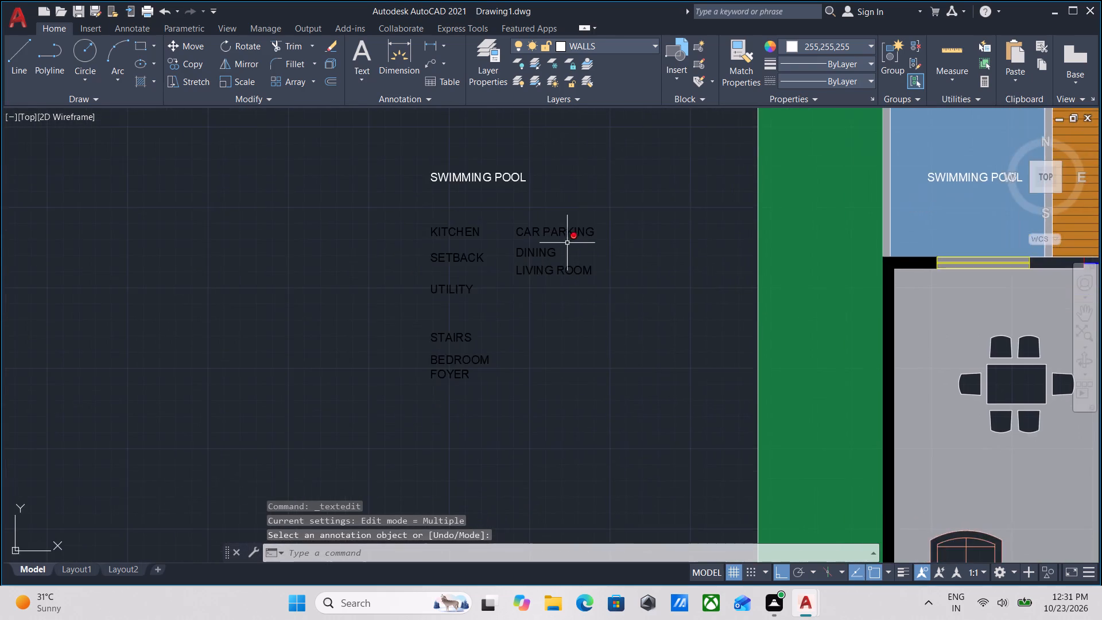
scroll(567, 243, down, 2)
scroll(542, 226, up, 4)
scroll(500, 273, down, 1)
scroll(502, 307, up, 2)
click(522, 325)
click(391, 227)
text(CO)
key(Return)
click(300, 305)
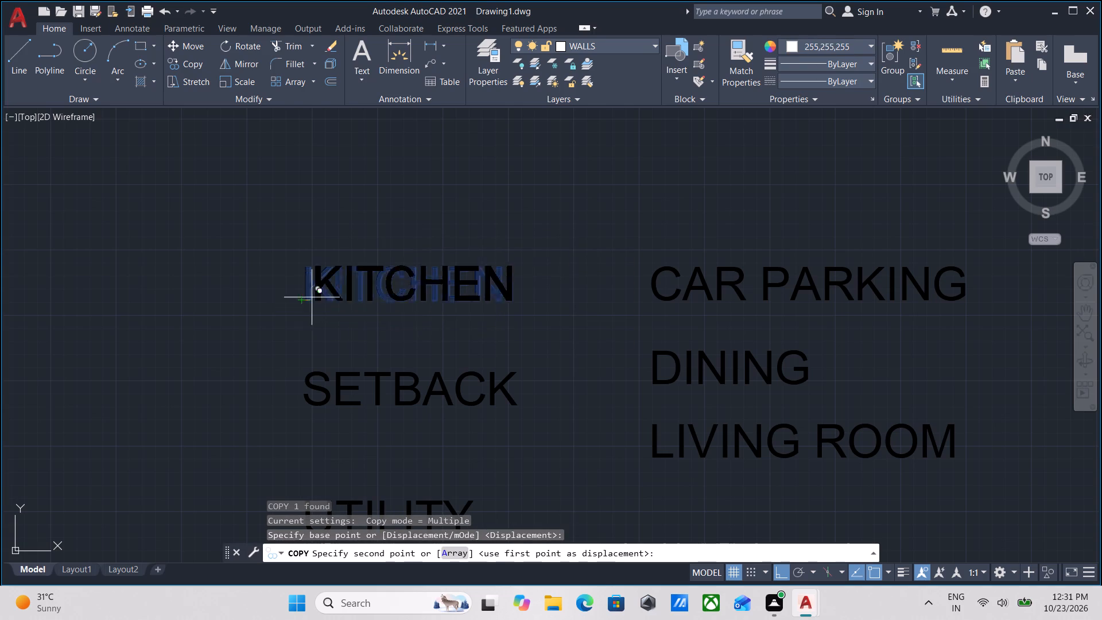
scroll(558, 208, down, 1)
middle_drag(558, 208, 355, 243)
key(F8)
scroll(529, 234, down, 2)
middle_drag(529, 234, 528, 233)
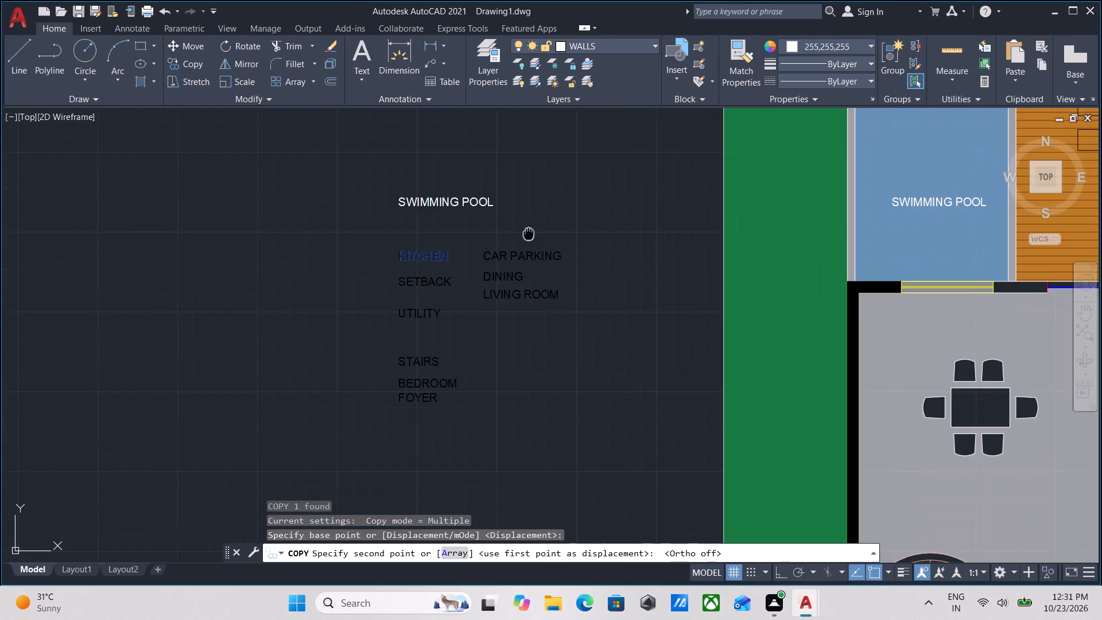
middle_drag(528, 233, 347, 239)
middle_drag(491, 239, 281, 297)
scroll(837, 270, up, 1)
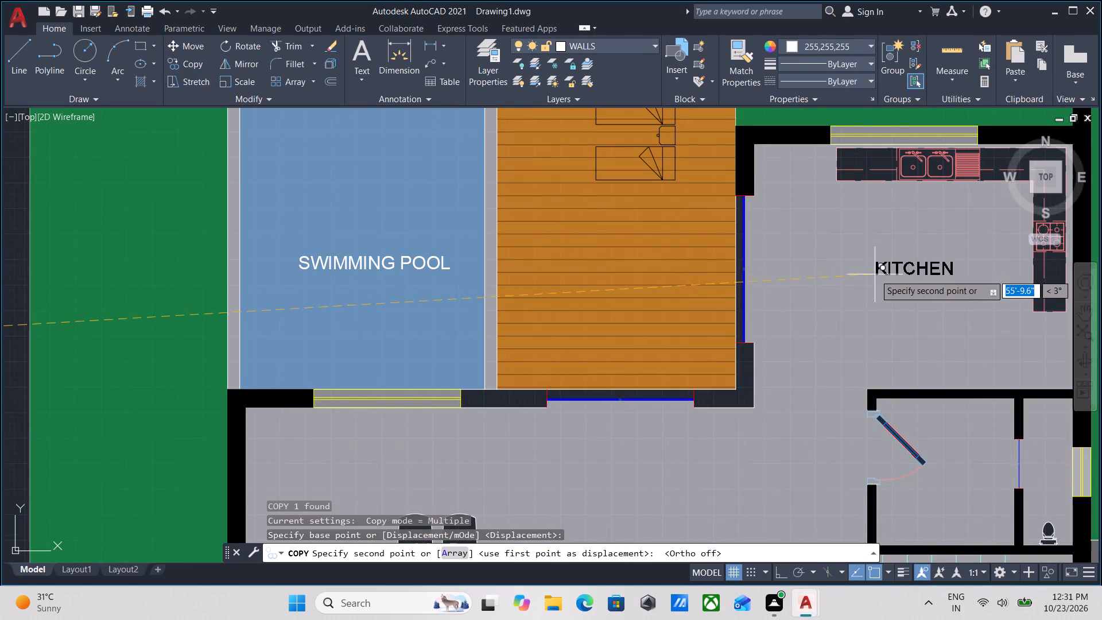
middle_drag(875, 274, 779, 281)
click(790, 253)
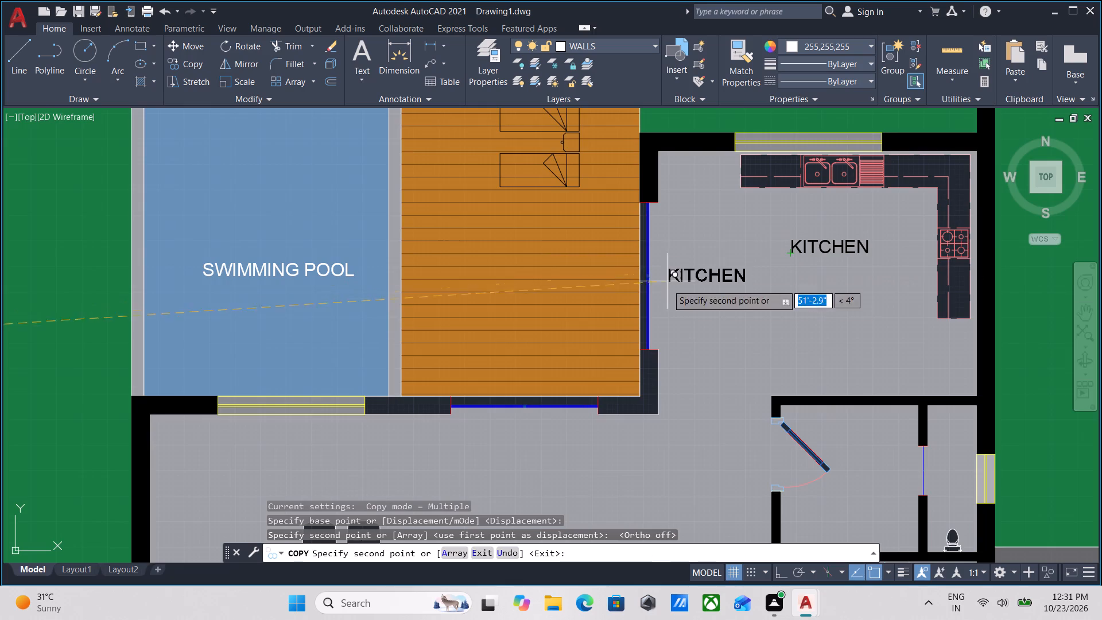
middle_drag(703, 321, 813, 223)
middle_drag(502, 255, 822, 301)
scroll(502, 255, down, 1)
key(Escape)
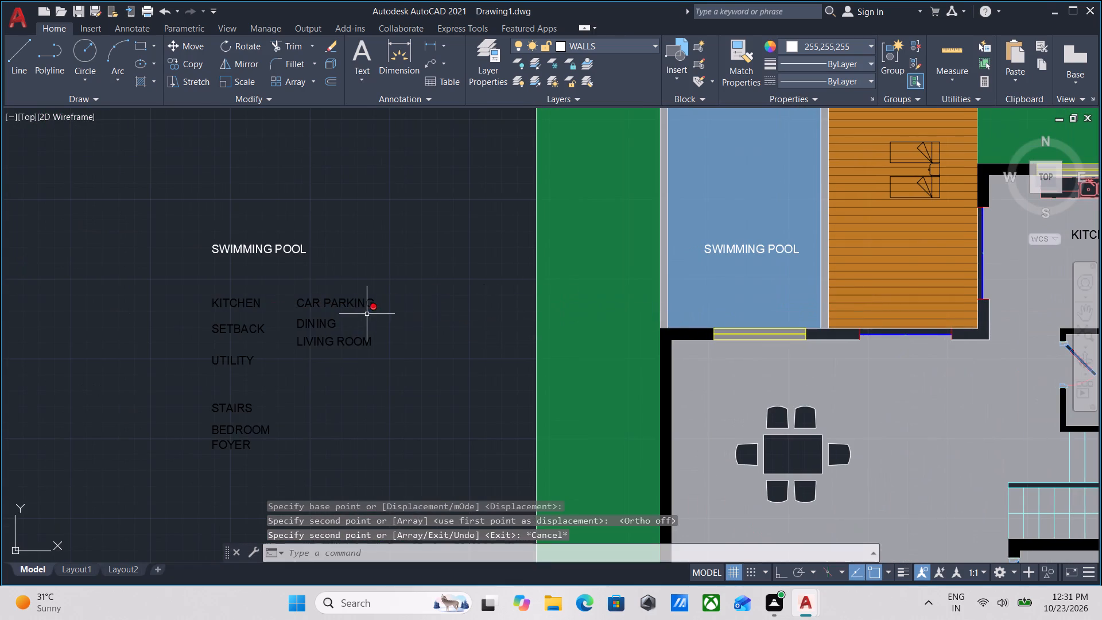
Copy the DINING label into the floor plan, placing it just above the dining table.
scroll(351, 326, up, 2)
middle_drag(351, 326, 383, 296)
scroll(383, 296, down, 2)
scroll(375, 299, up, 2)
click(376, 303)
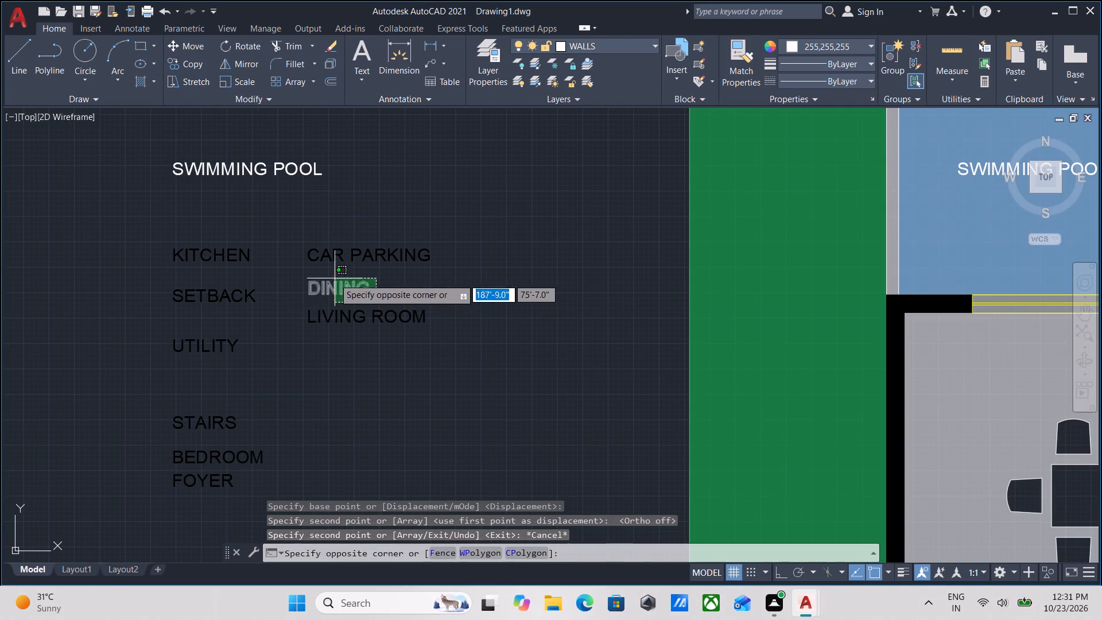
click(333, 278)
text(CO)
key(Return)
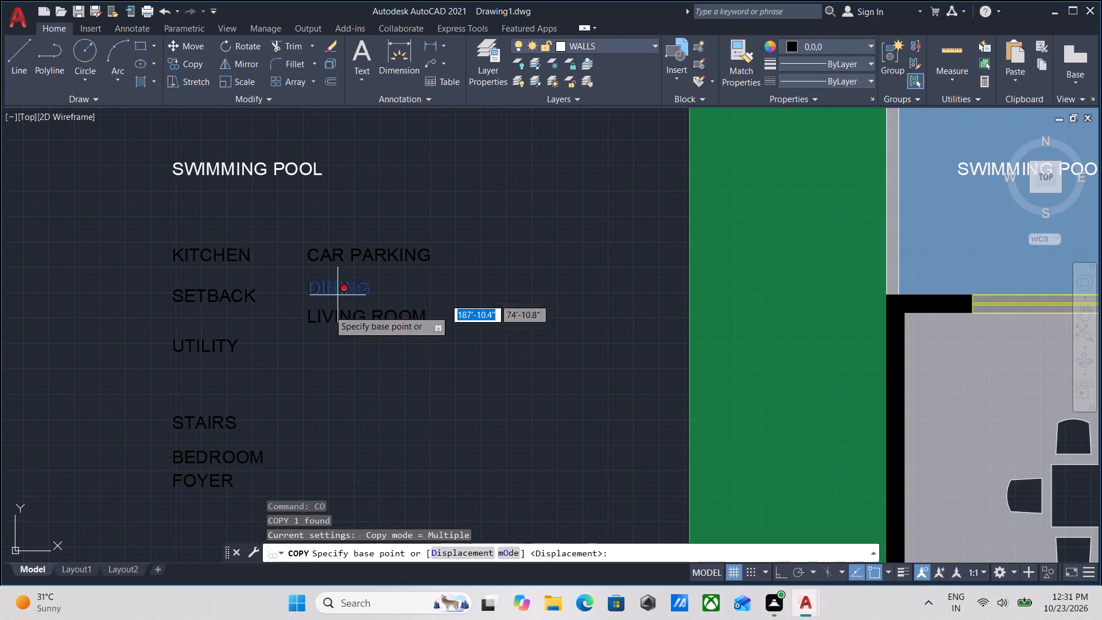
click(312, 294)
middle_drag(615, 343, 463, 298)
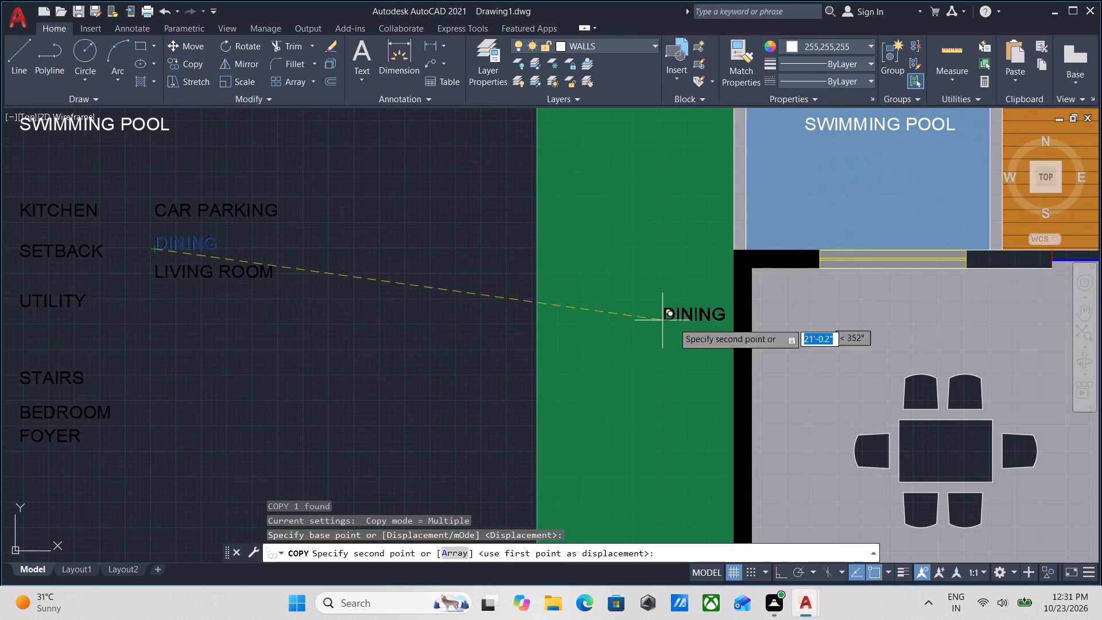
middle_drag(758, 331, 637, 321)
click(786, 338)
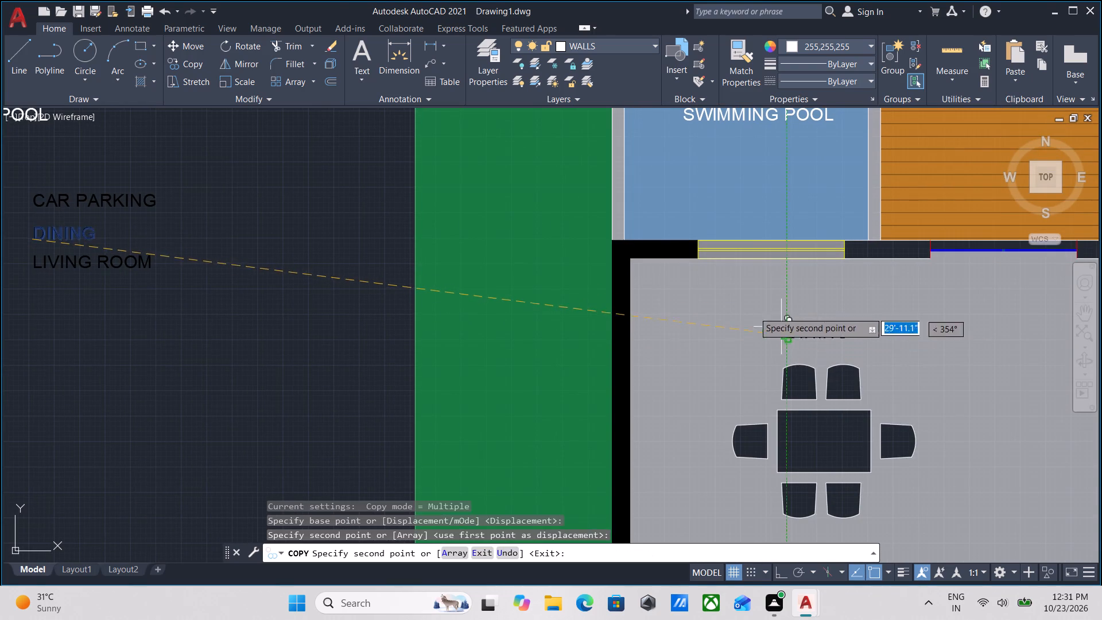
scroll(728, 308, down, 1)
middle_drag(723, 311, 751, 260)
key(Escape)
Copy the LIVING ROOM label into the floor plan, placing it between the sofas above the coffee table.
scroll(342, 234, up, 1)
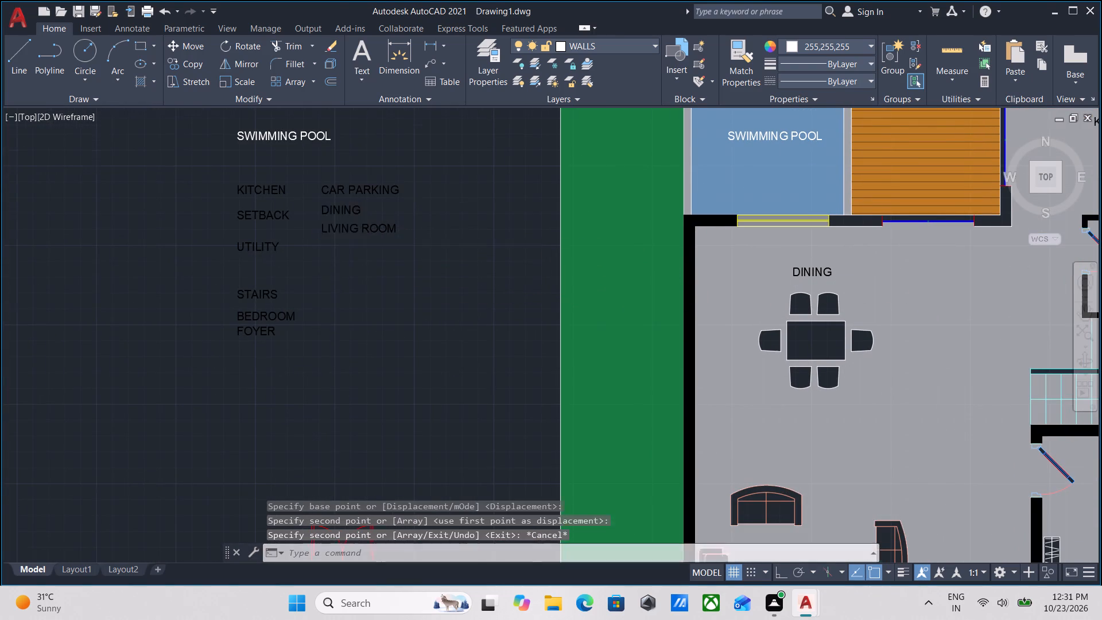
scroll(342, 234, up, 1)
click(375, 247)
click(334, 214)
text(CO)
key(Return)
click(293, 224)
scroll(666, 338, down, 2)
middle_drag(661, 327, 649, 317)
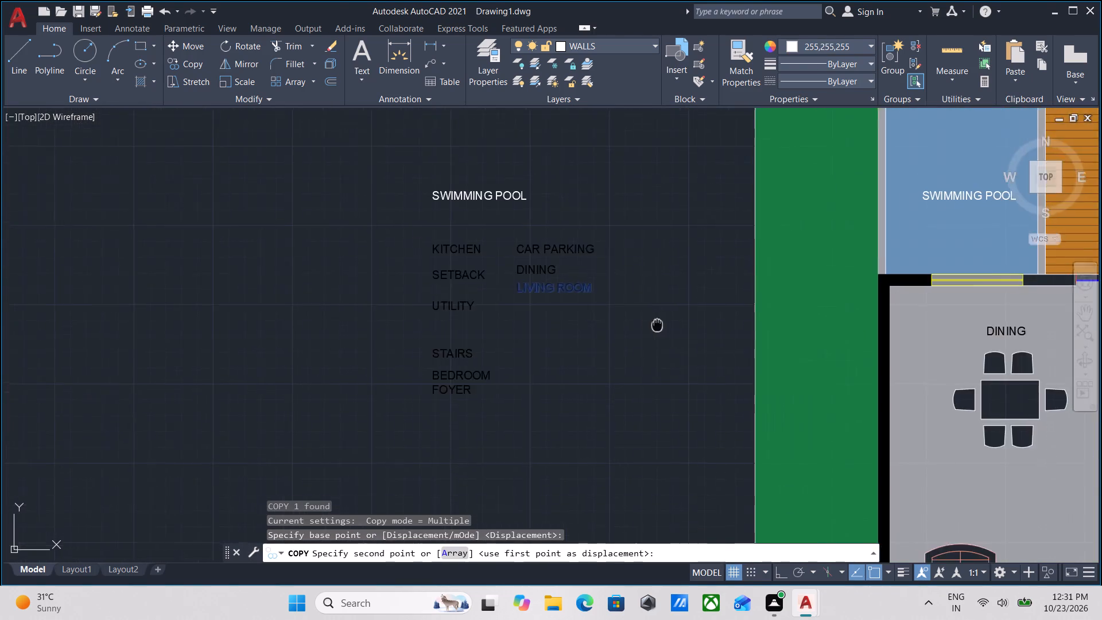
middle_drag(649, 317, 444, 281)
scroll(556, 287, down, 1)
middle_drag(556, 287, 458, 226)
scroll(607, 408, up, 2)
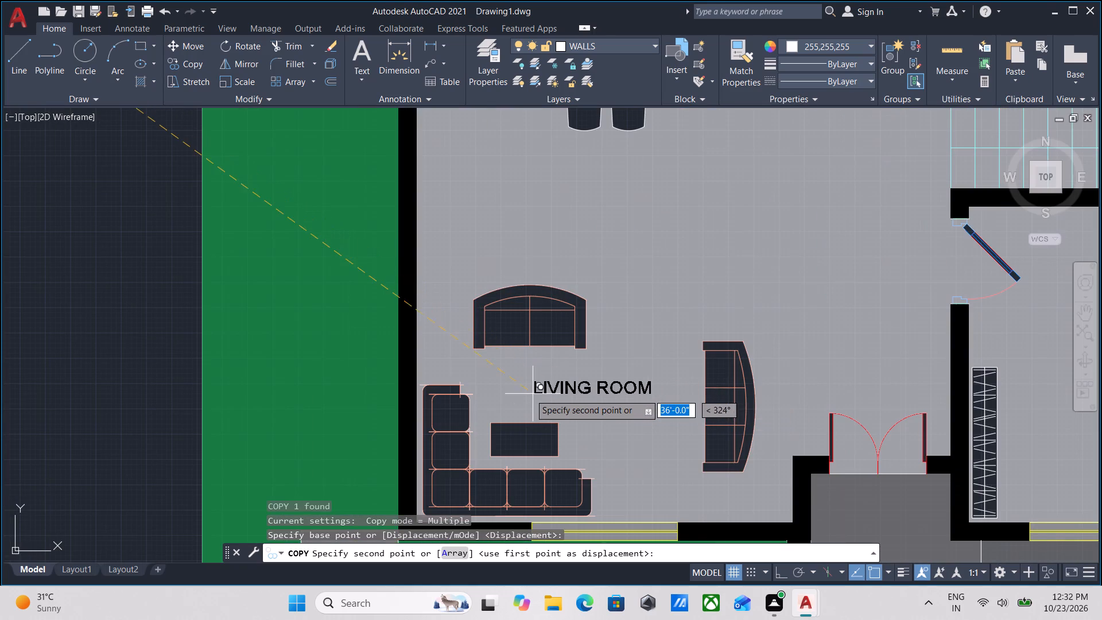
click(517, 394)
scroll(548, 361, down, 1)
middle_drag(549, 360, 708, 320)
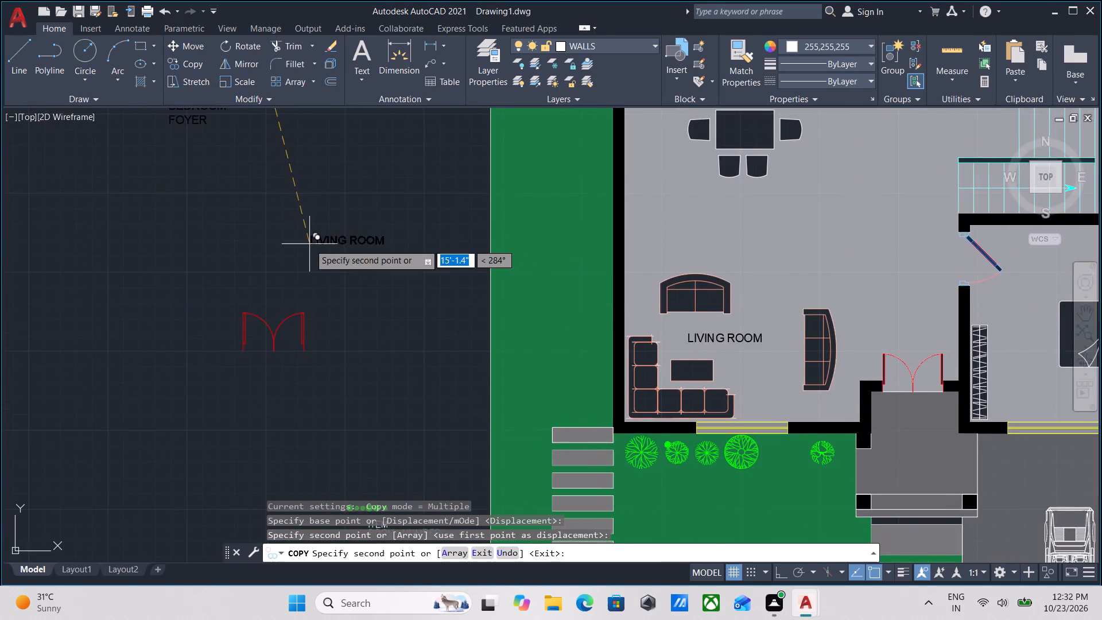
middle_drag(312, 247, 406, 371)
scroll(420, 326, down, 1)
key(Escape)
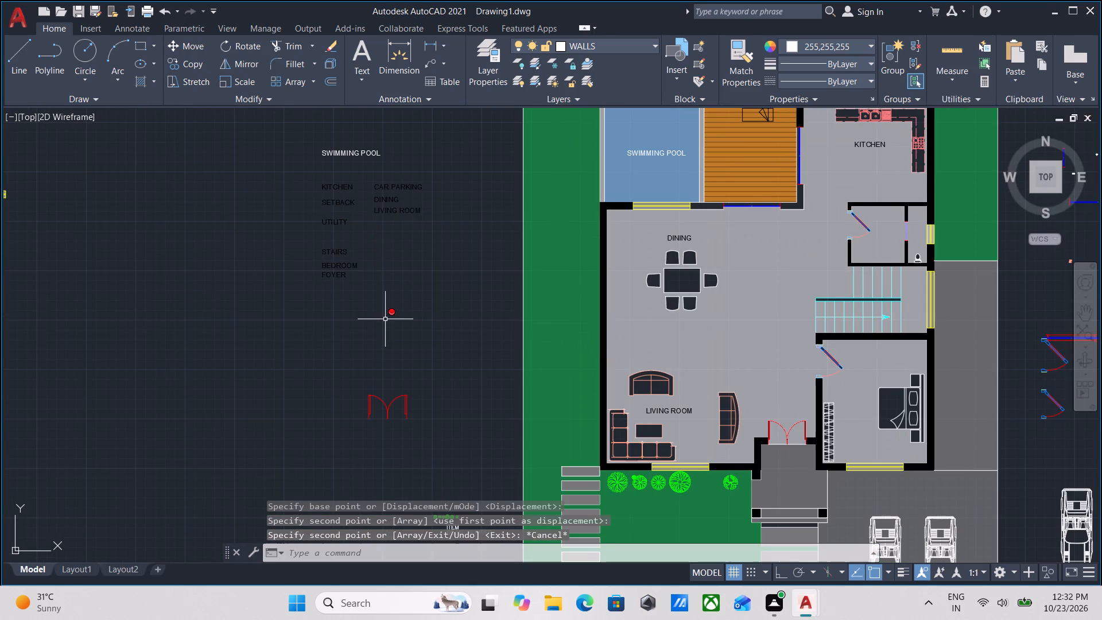
Copy the FOYER label from the label column into the floor plan, placing it just above the entrance double door.
middle_drag(380, 319, 522, 339)
scroll(424, 256, up, 2)
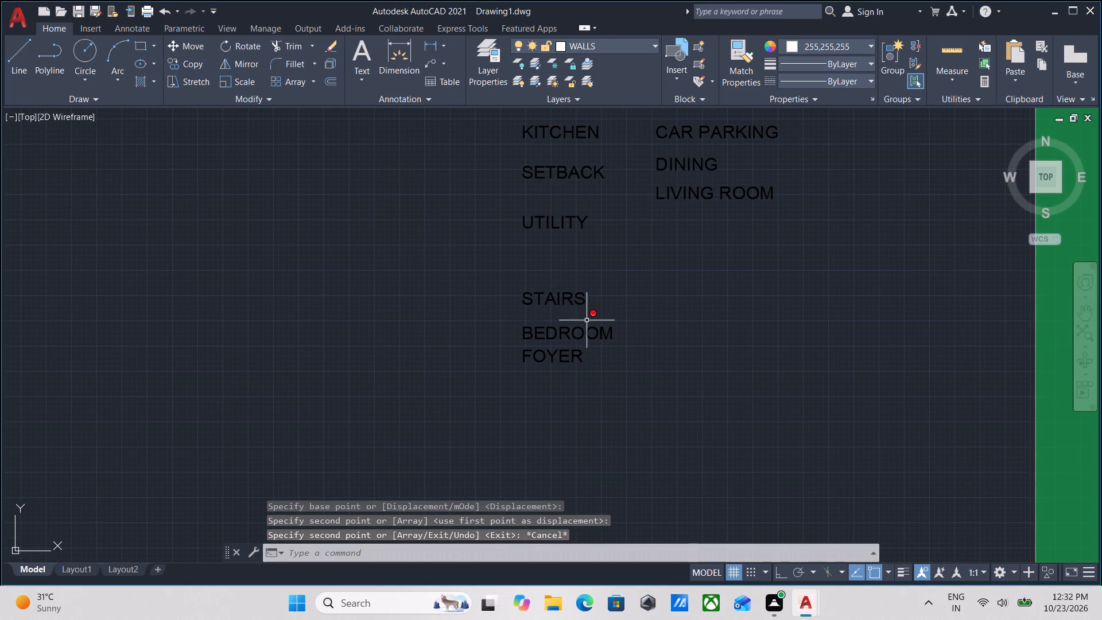
scroll(587, 320, up, 1)
scroll(587, 320, down, 1)
middle_drag(561, 351, 541, 379)
middle_drag(587, 351, 606, 329)
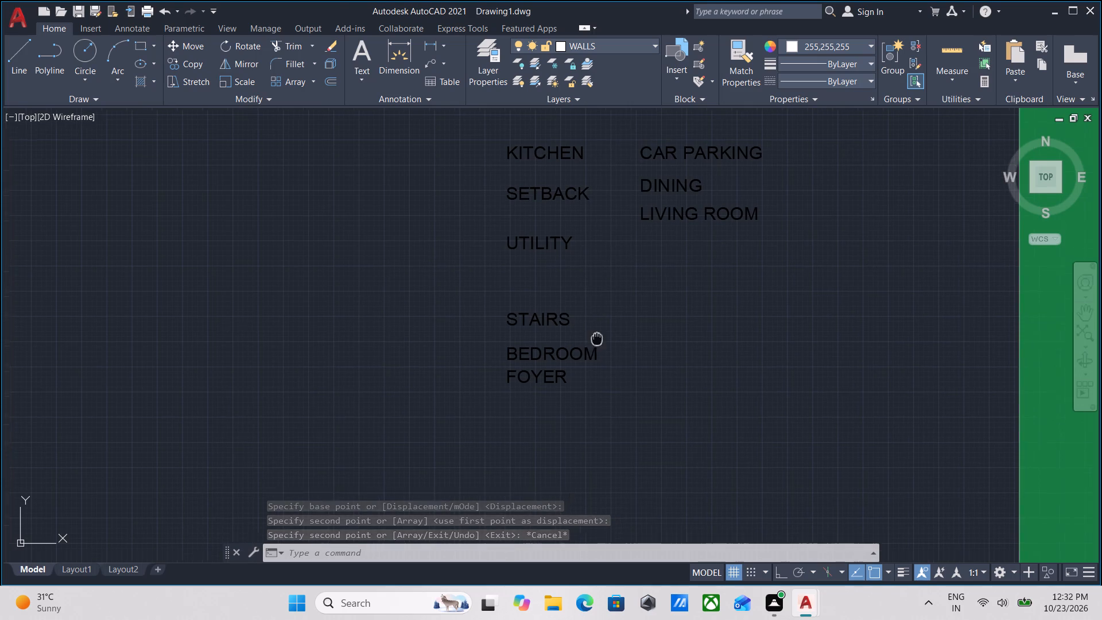
middle_drag(606, 329, 610, 324)
scroll(582, 311, up, 1)
click(607, 409)
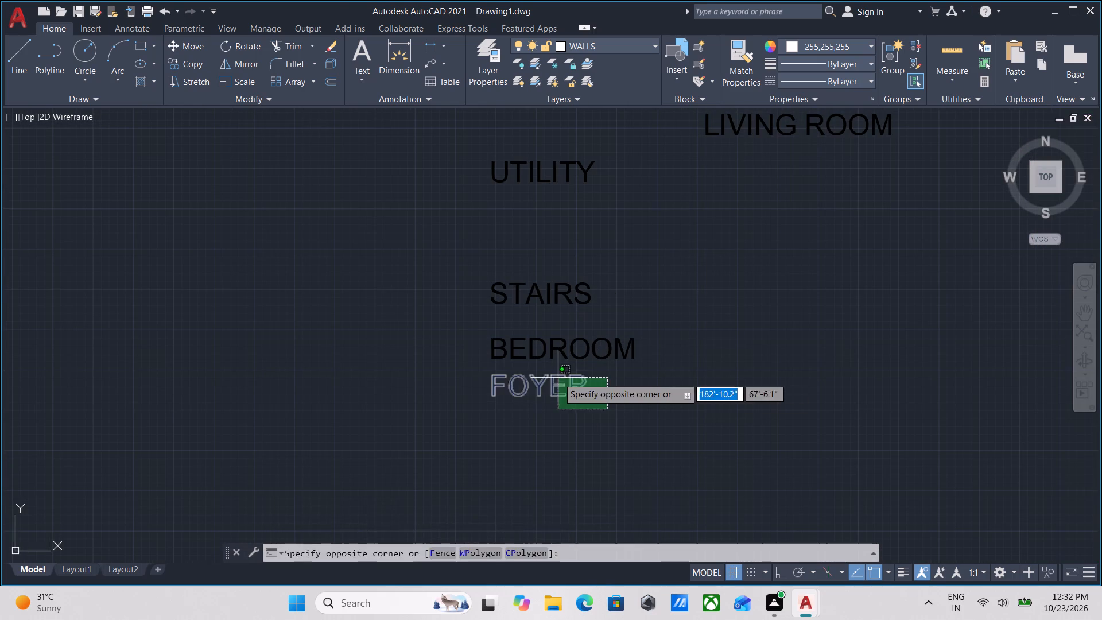
click(558, 378)
text(CO)
key(Return)
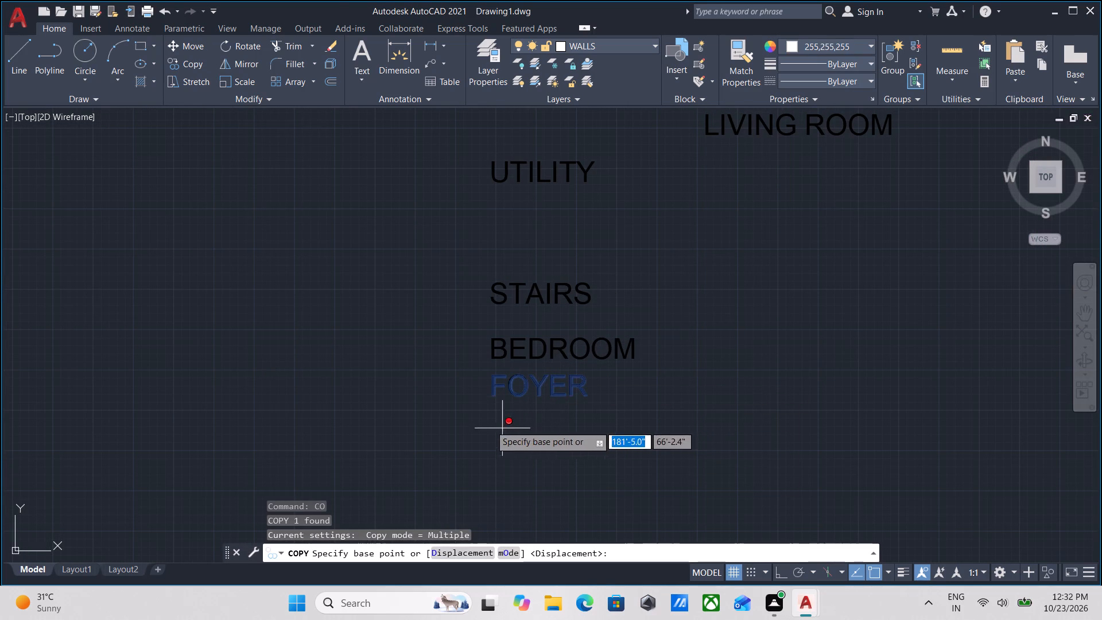
click(491, 393)
scroll(769, 363, down, 2)
middle_drag(746, 358, 443, 317)
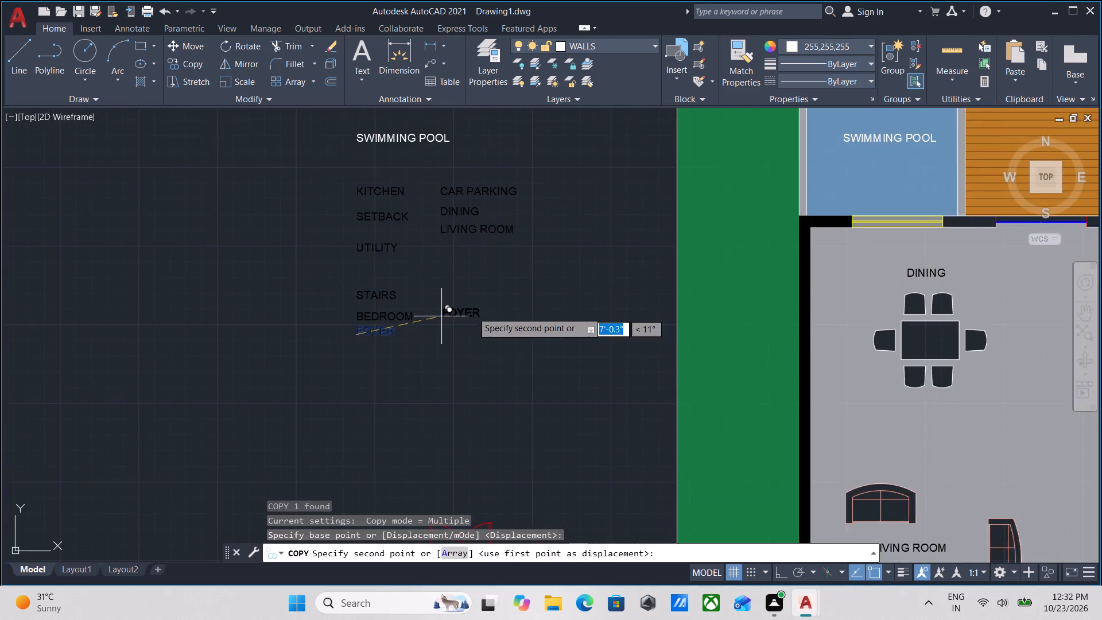
scroll(523, 305, down, 2)
middle_drag(523, 305, 329, 259)
scroll(546, 355, up, 4)
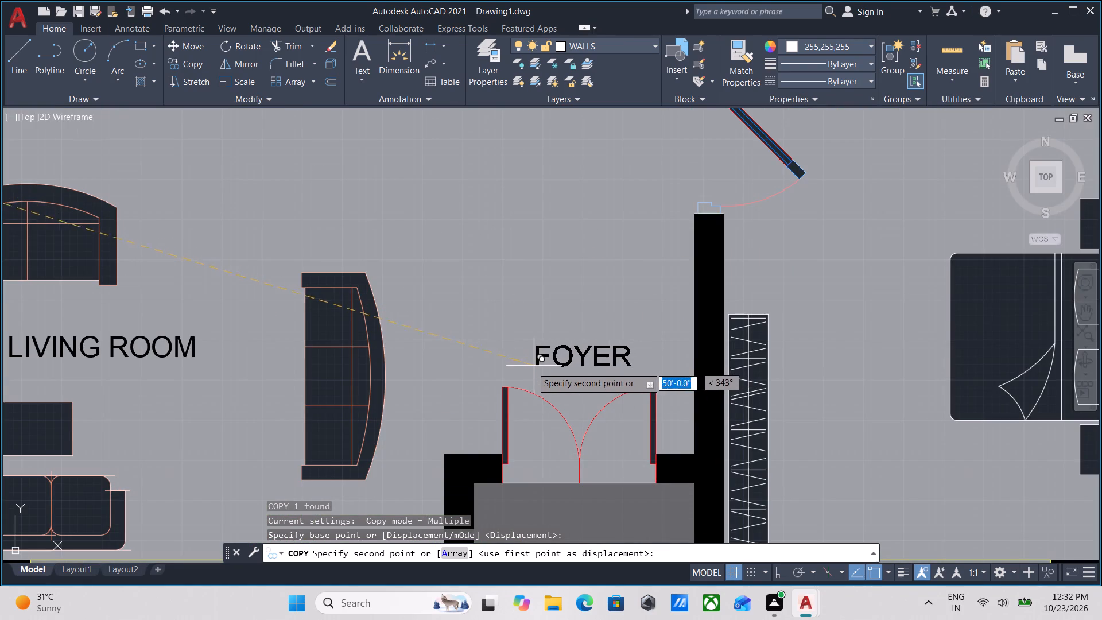
click(534, 371)
scroll(550, 321, down, 2)
middle_drag(550, 321, 650, 318)
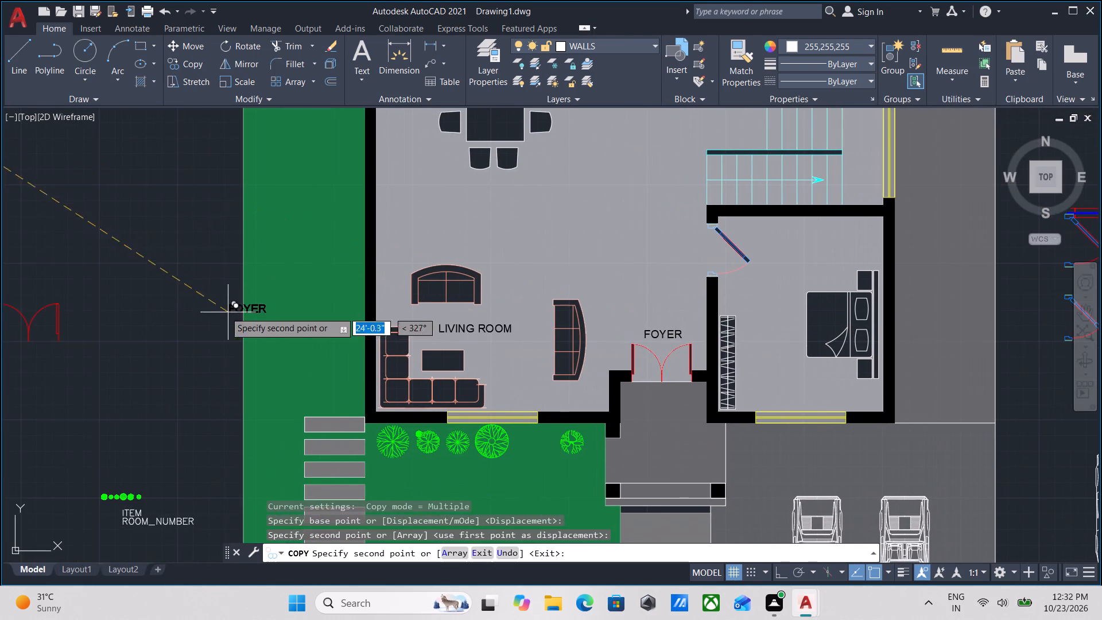
middle_drag(199, 312, 381, 367)
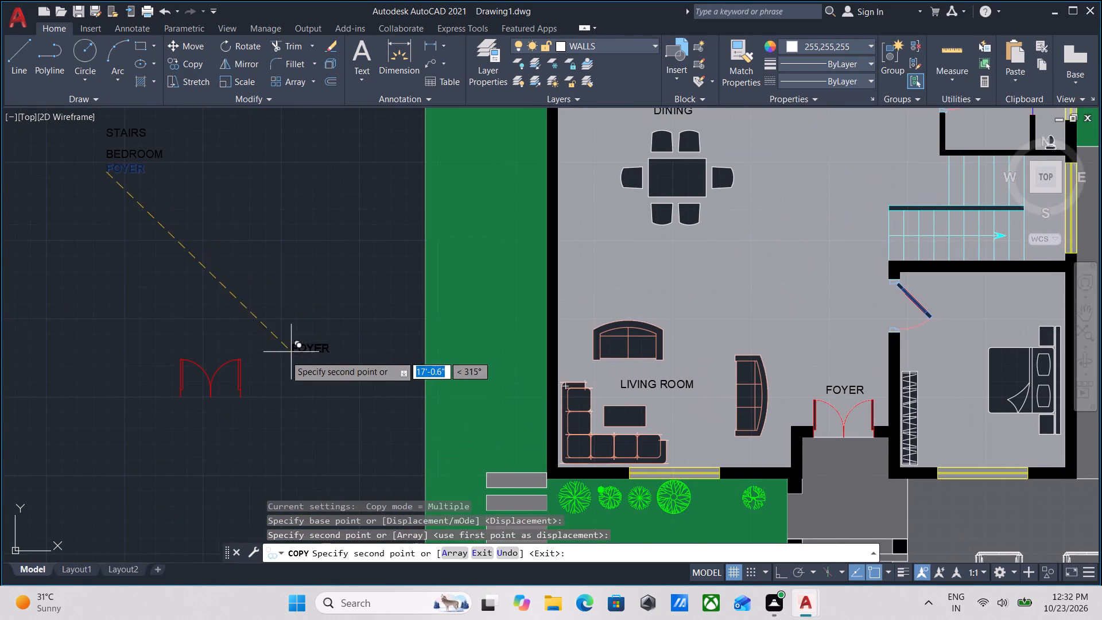
middle_drag(285, 357, 372, 445)
key(Escape)
Copy the CAR PARKING label from the label column into the plan's parking area, placing it just above the two cars.
scroll(310, 375, down, 1)
middle_drag(310, 375, 366, 471)
scroll(363, 309, up, 3)
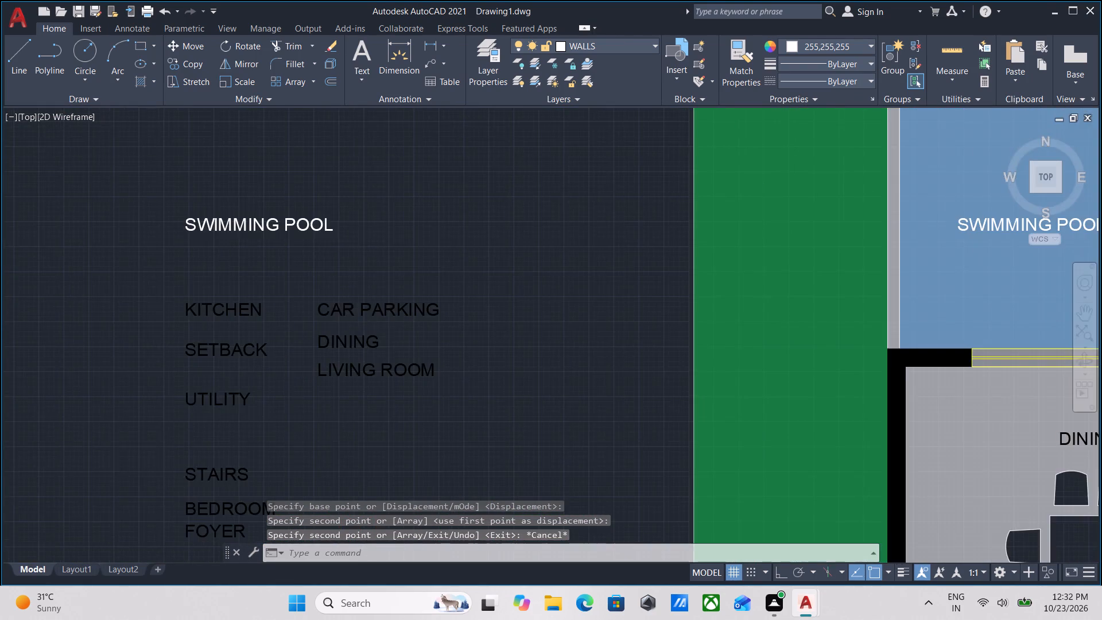
click(424, 344)
click(402, 292)
text(CO)
key(Return)
click(293, 321)
scroll(418, 226, down, 2)
middle_drag(461, 295, 344, 157)
scroll(347, 160, down, 3)
middle_drag(375, 235, 284, 183)
scroll(441, 260, up, 2)
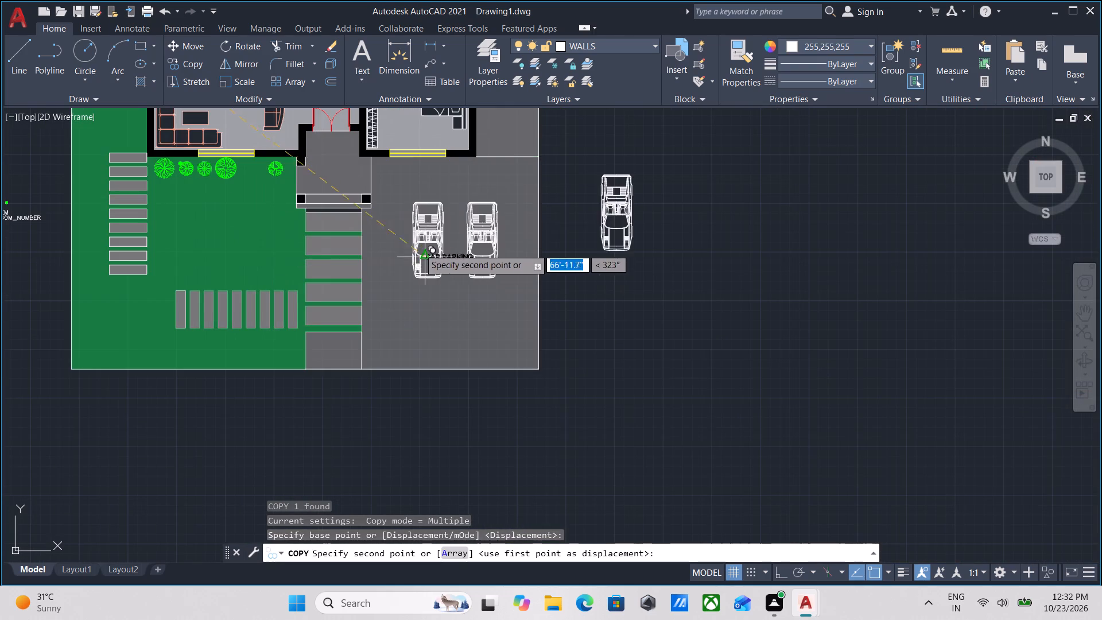
middle_drag(414, 187, 432, 274)
scroll(448, 247, up, 2)
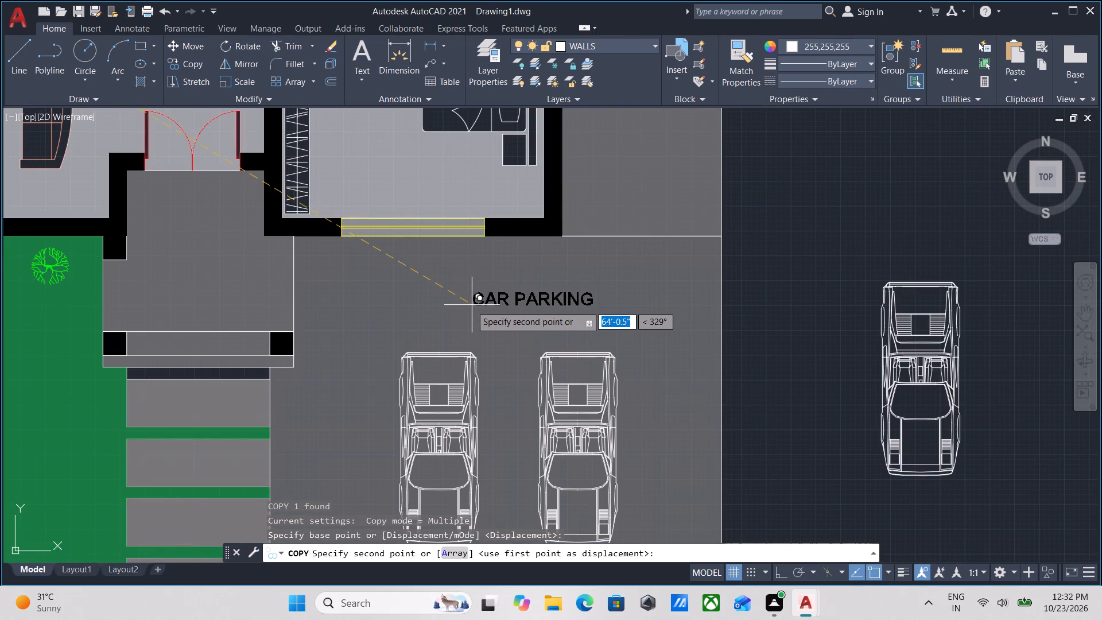
click(469, 308)
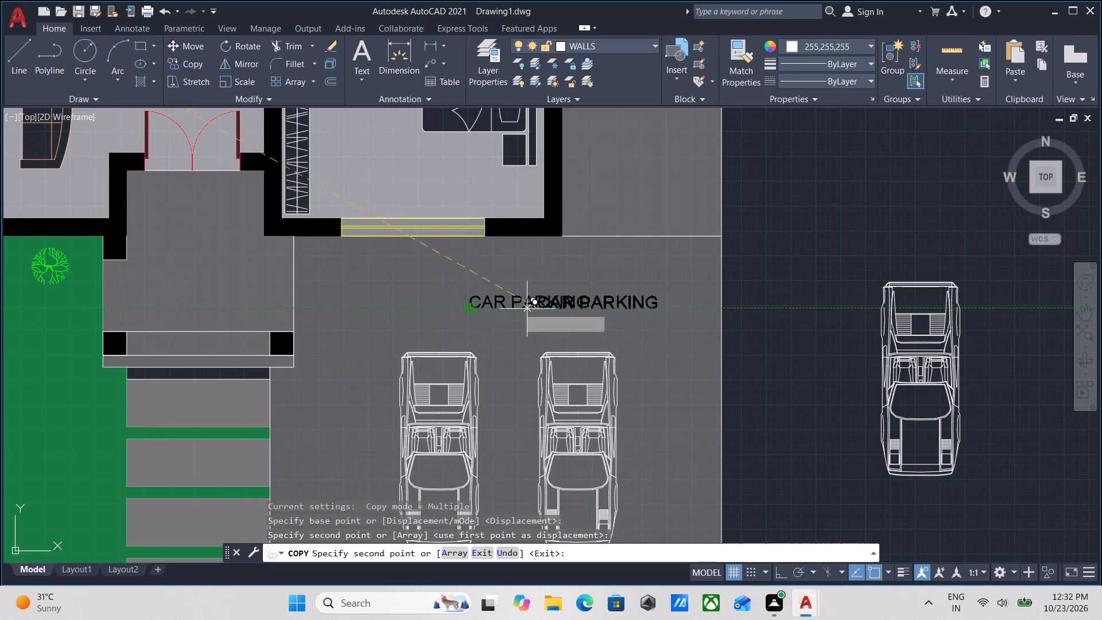
key(Escape)
Change the color of the SWIMMING POOL label inside the plan's pool to black (0,0,0).
scroll(502, 283, down, 2)
middle_drag(502, 283, 592, 418)
middle_drag(345, 265, 456, 450)
scroll(428, 273, up, 2)
scroll(433, 269, down, 2)
middle_drag(453, 258, 588, 218)
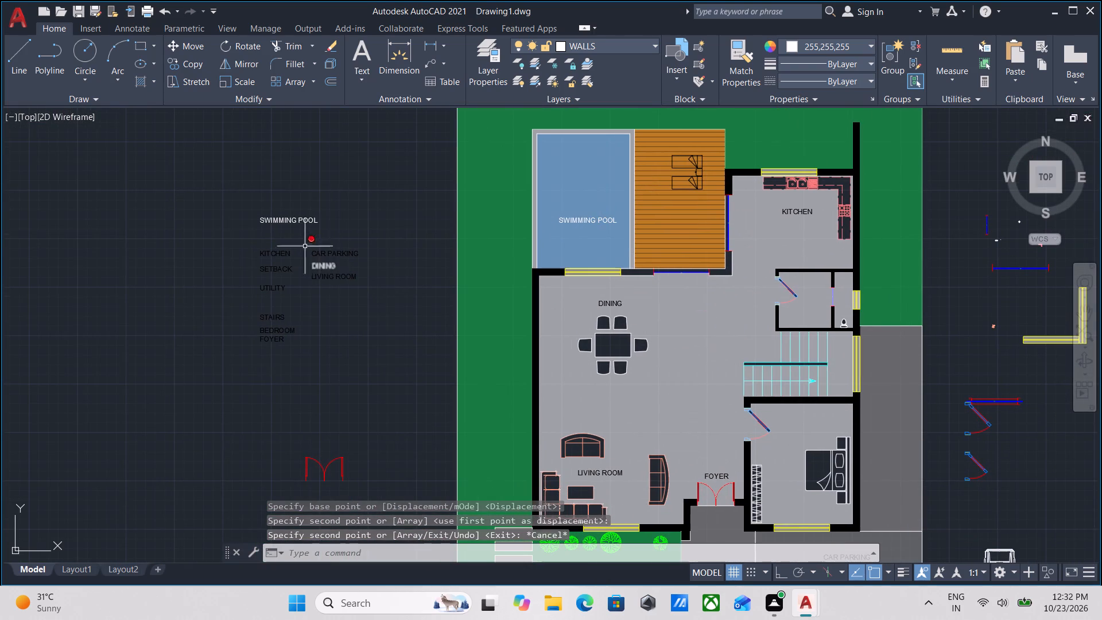
scroll(283, 232, up, 1)
scroll(749, 215, up, 3)
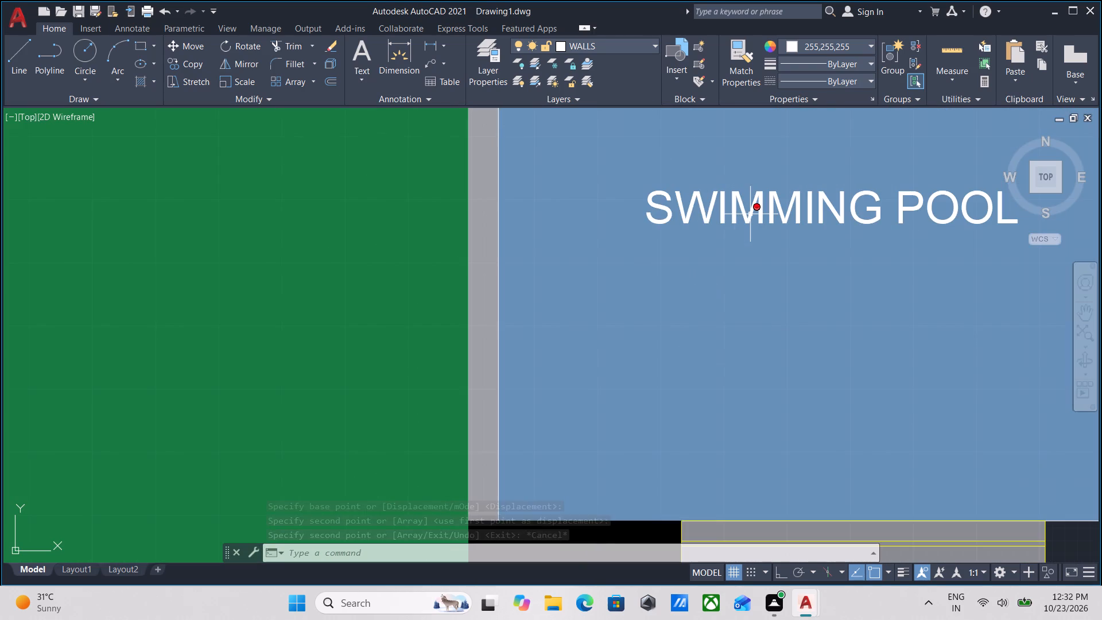
click(723, 210)
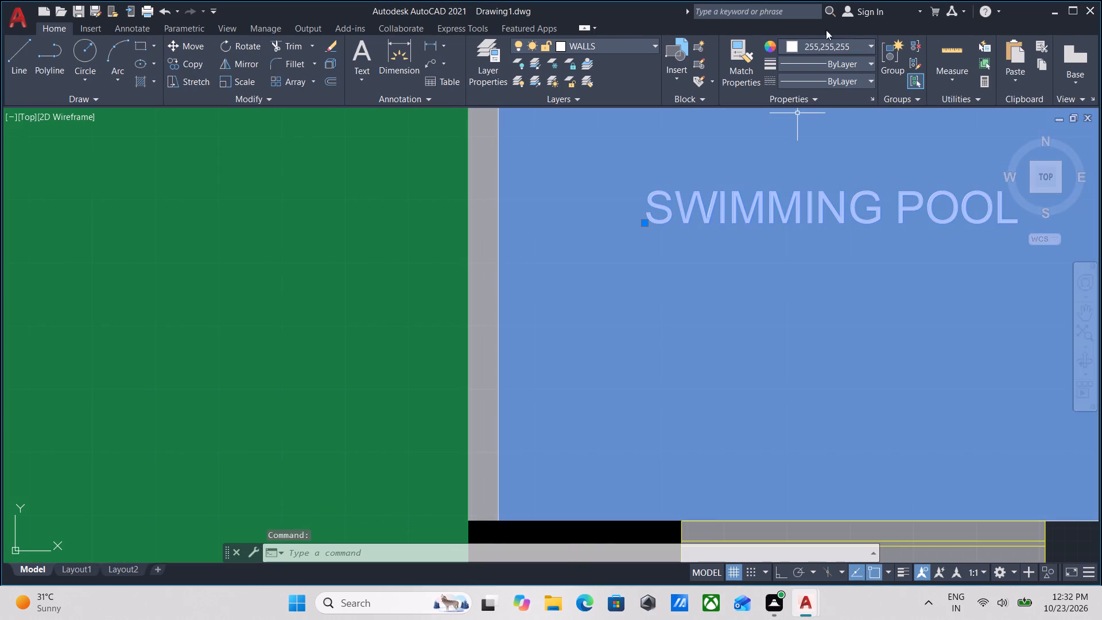
click(790, 38)
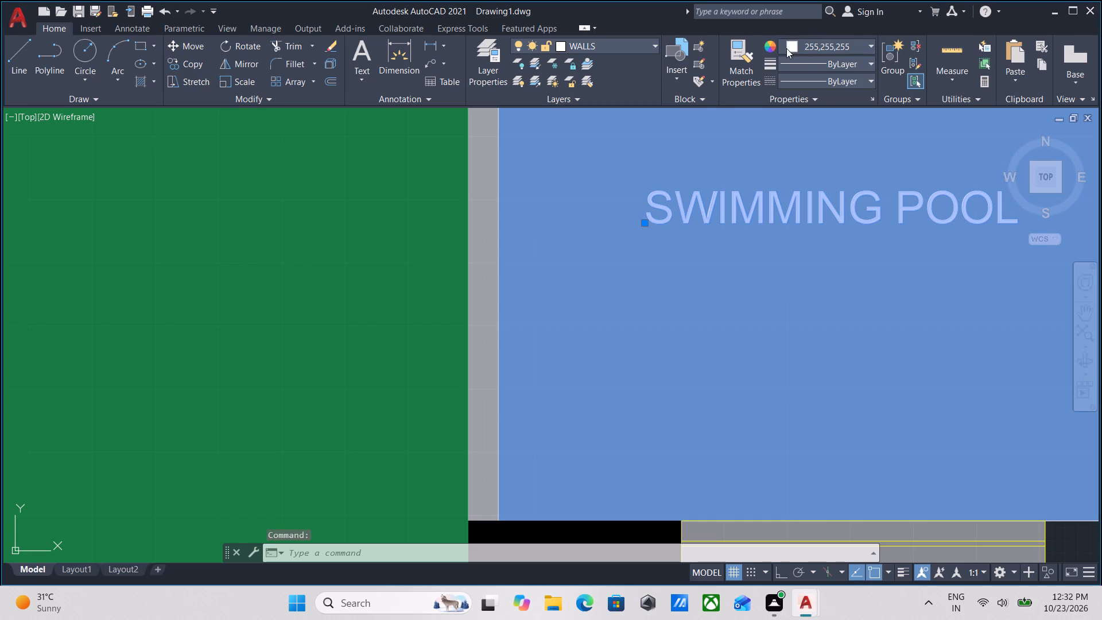
click(790, 45)
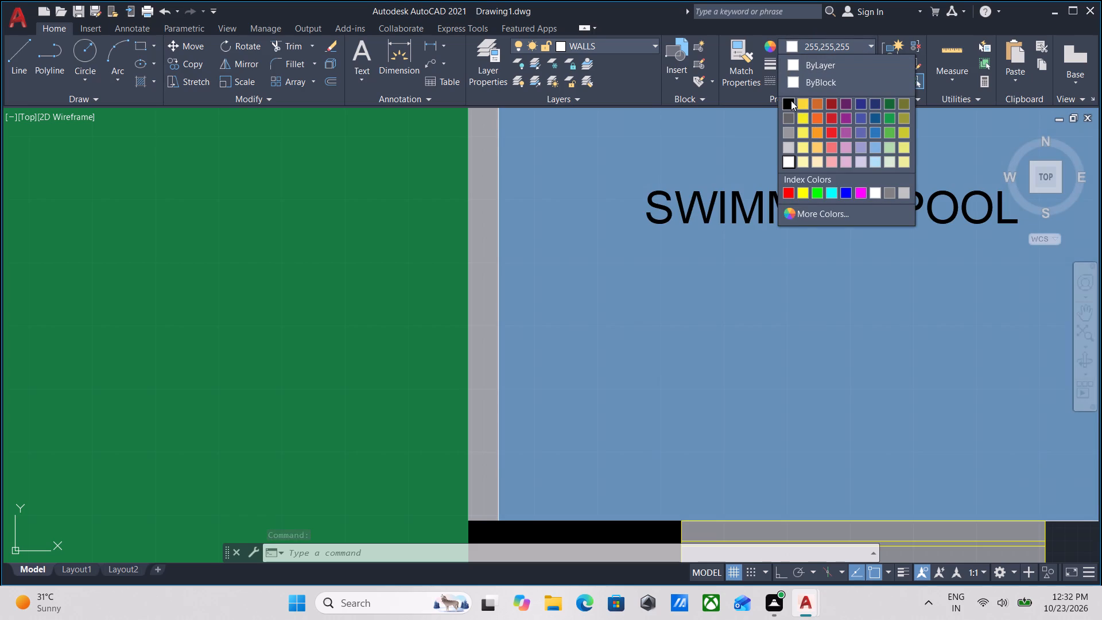
click(791, 100)
scroll(797, 123, down, 3)
middle_drag(633, 166, 441, 239)
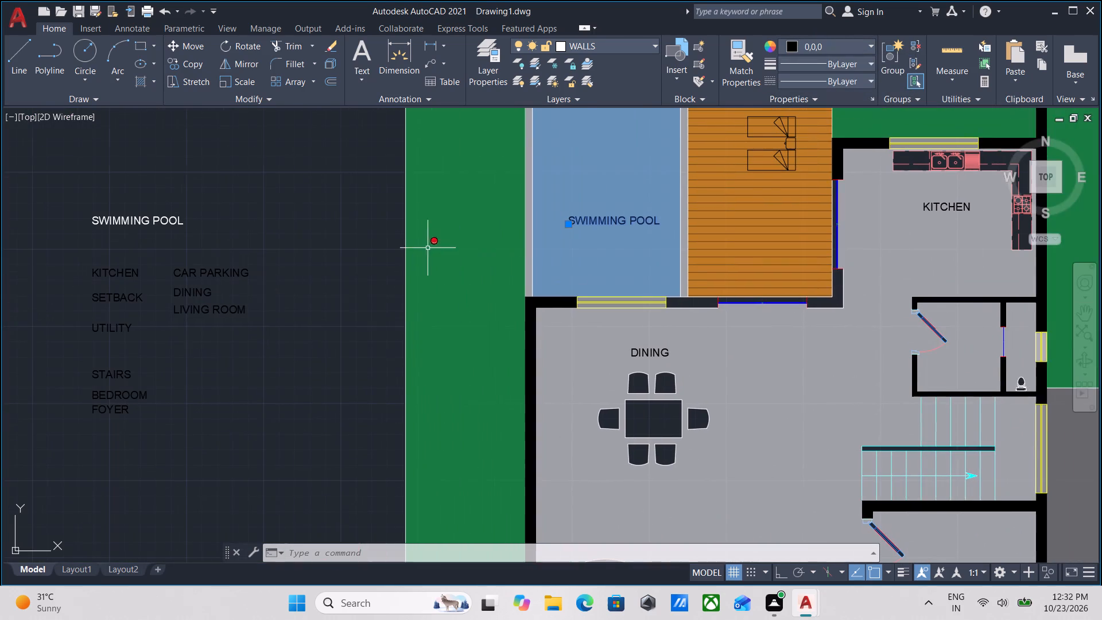
key(Escape)
Change the color of the SWIMMING POOL label above the label column to black (0,0,0).
scroll(438, 282, up, 1)
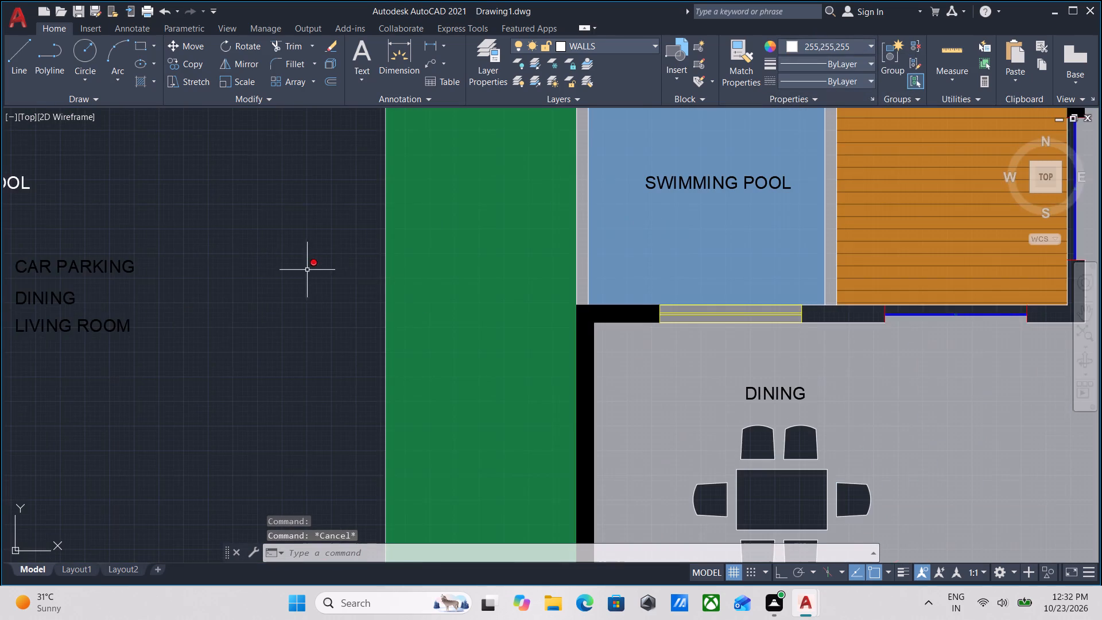
middle_drag(307, 270, 392, 270)
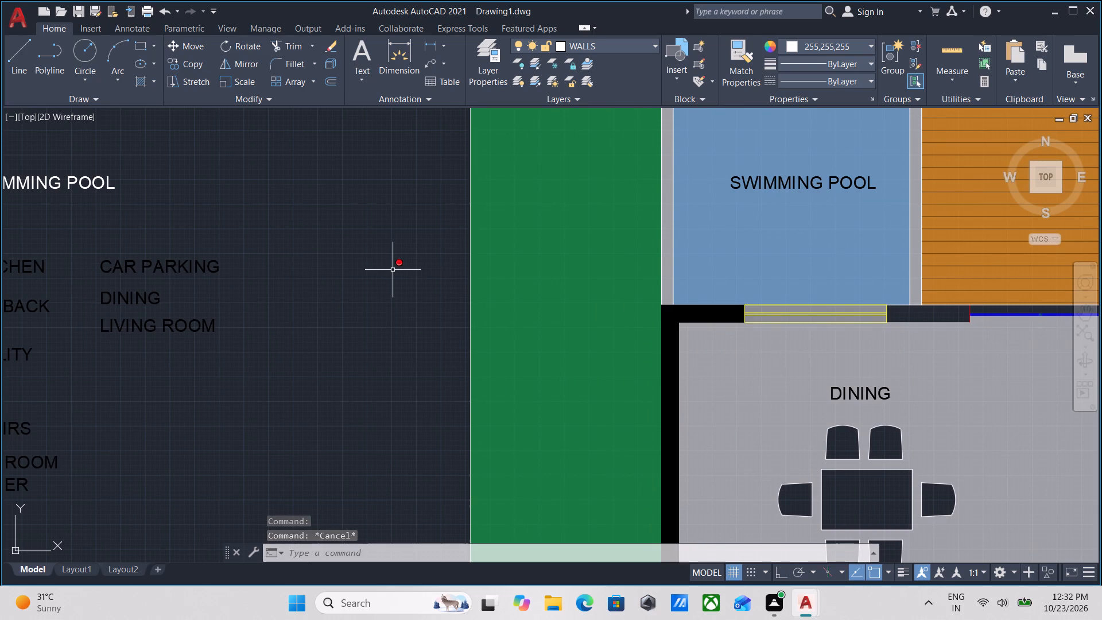
middle_drag(323, 288, 579, 328)
scroll(458, 300, down, 1)
middle_drag(457, 300, 451, 359)
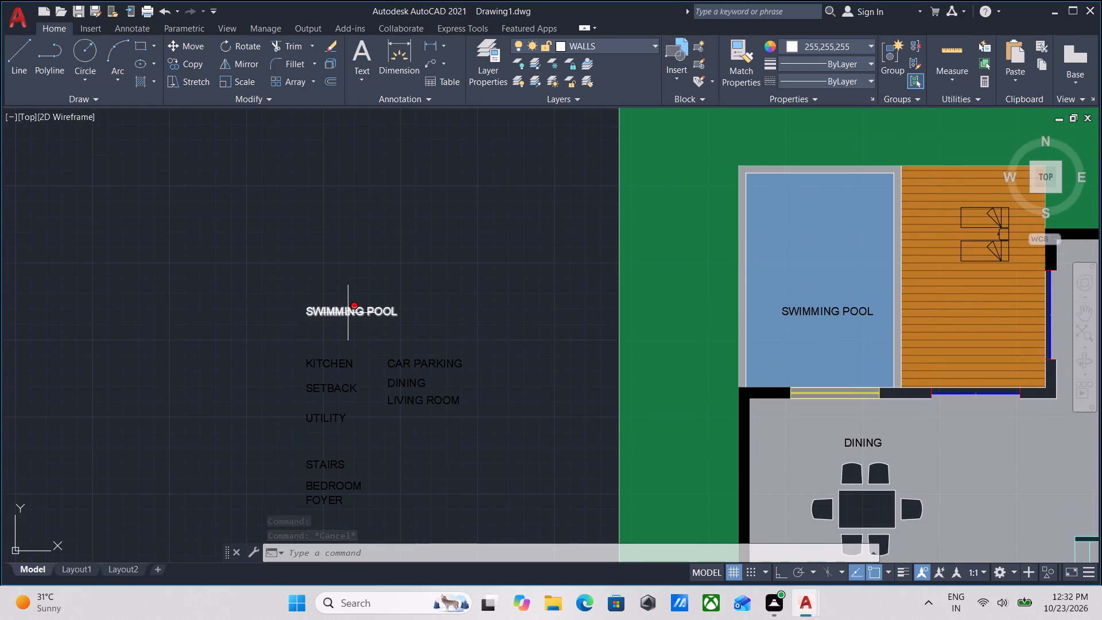
click(348, 313)
click(788, 45)
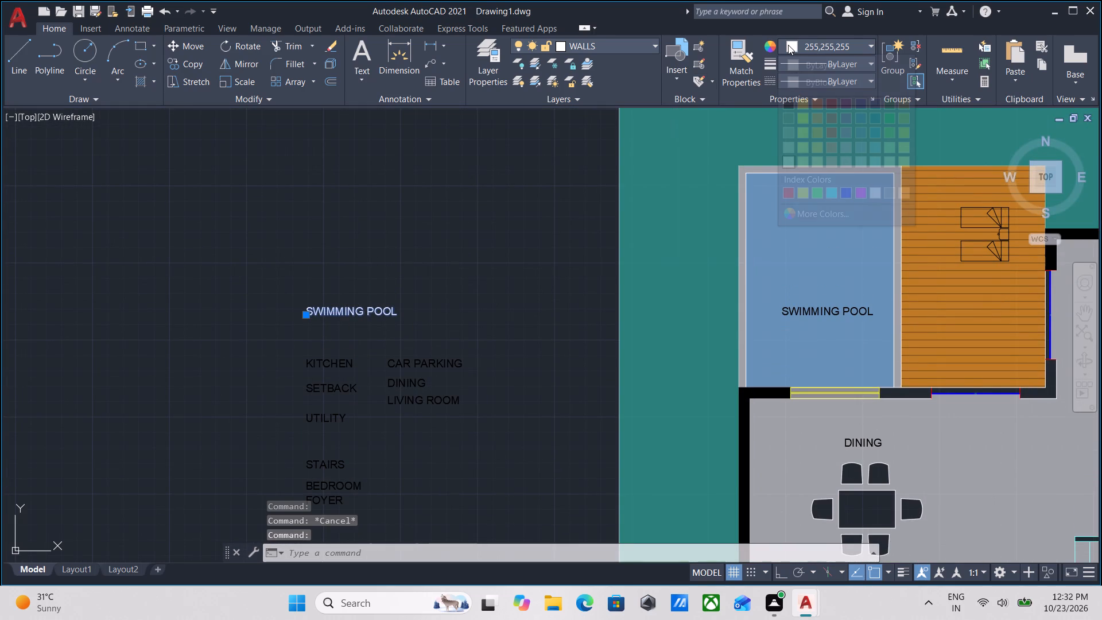
click(789, 102)
scroll(414, 263, up, 1)
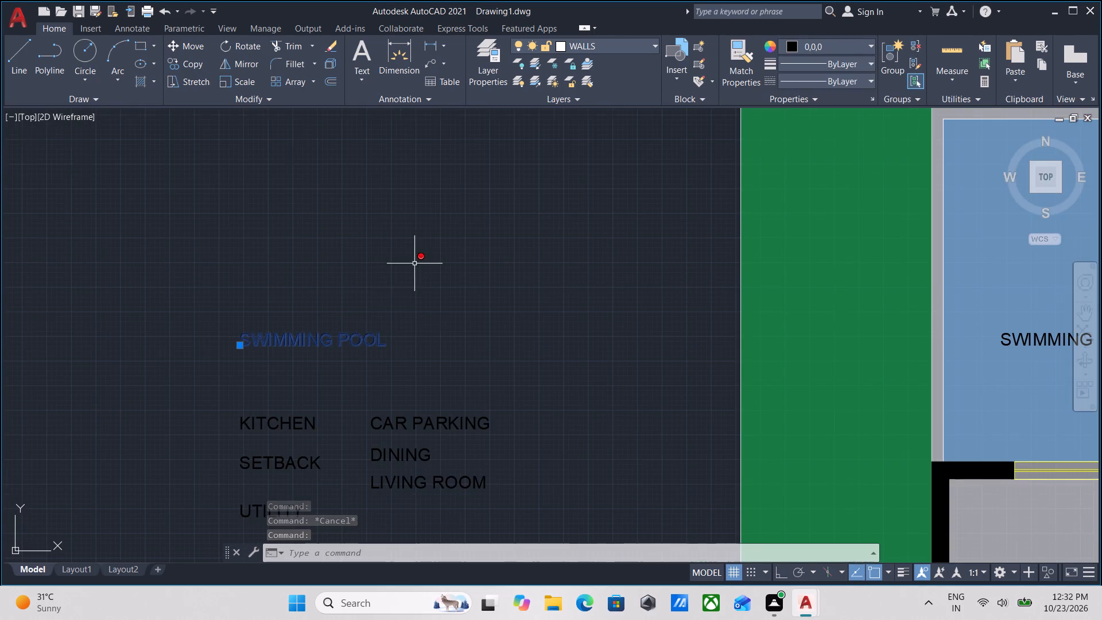
Change the text of the SWIMMING POOL label above the label column to POOL DECK.
middle_drag(396, 323, 500, 278)
double_click(374, 297)
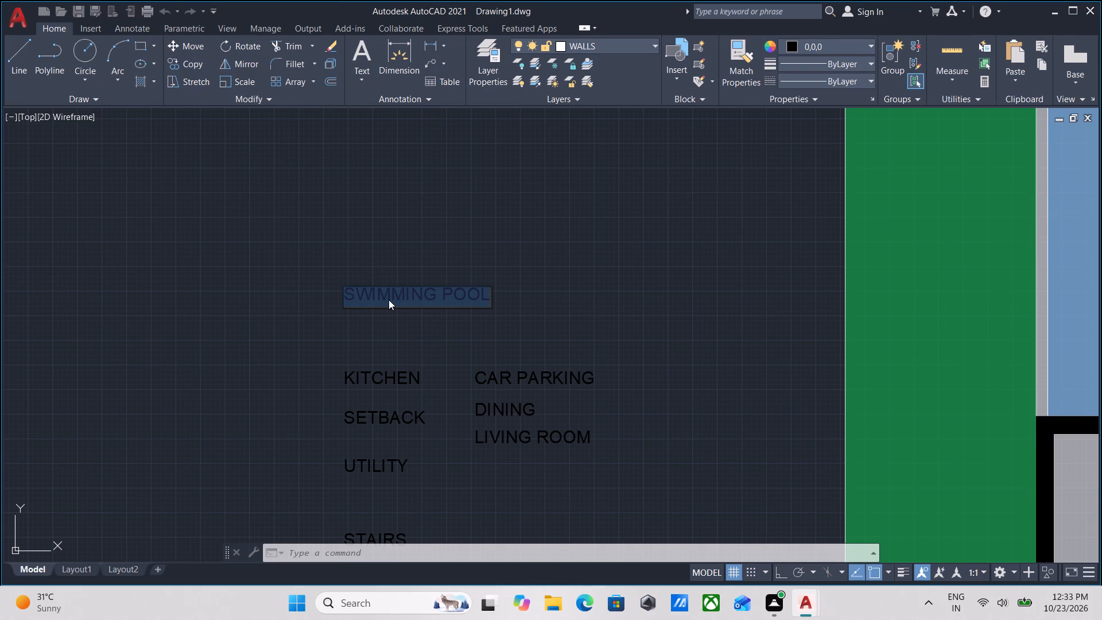
key(BackSpace)
text(POOL)
key(space)
text(DEC)
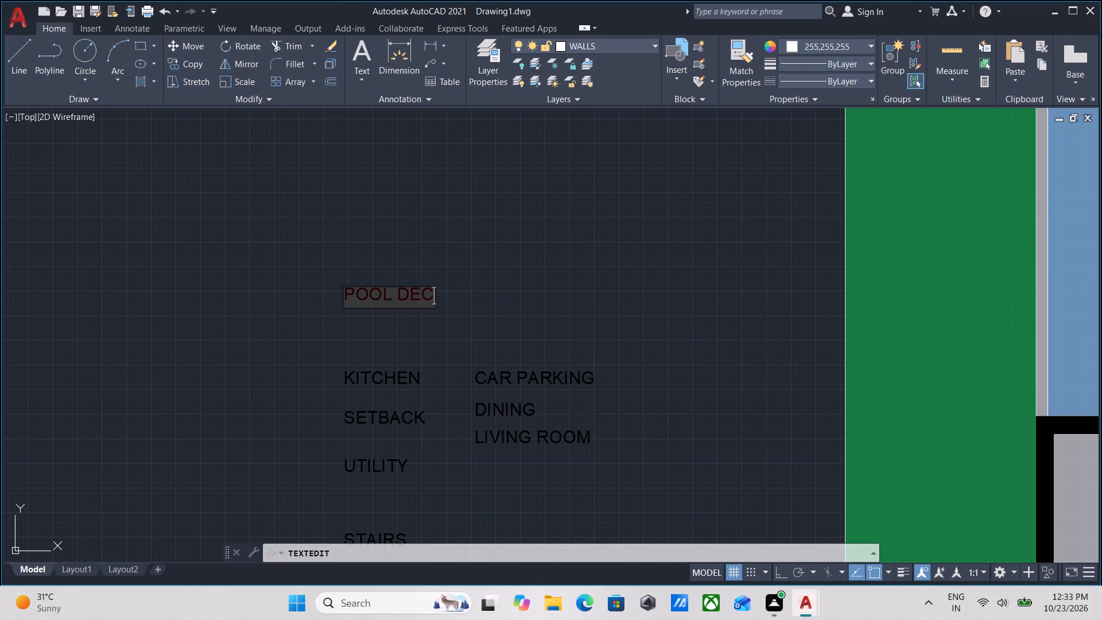
key(k)
key(Return)
key(Return)
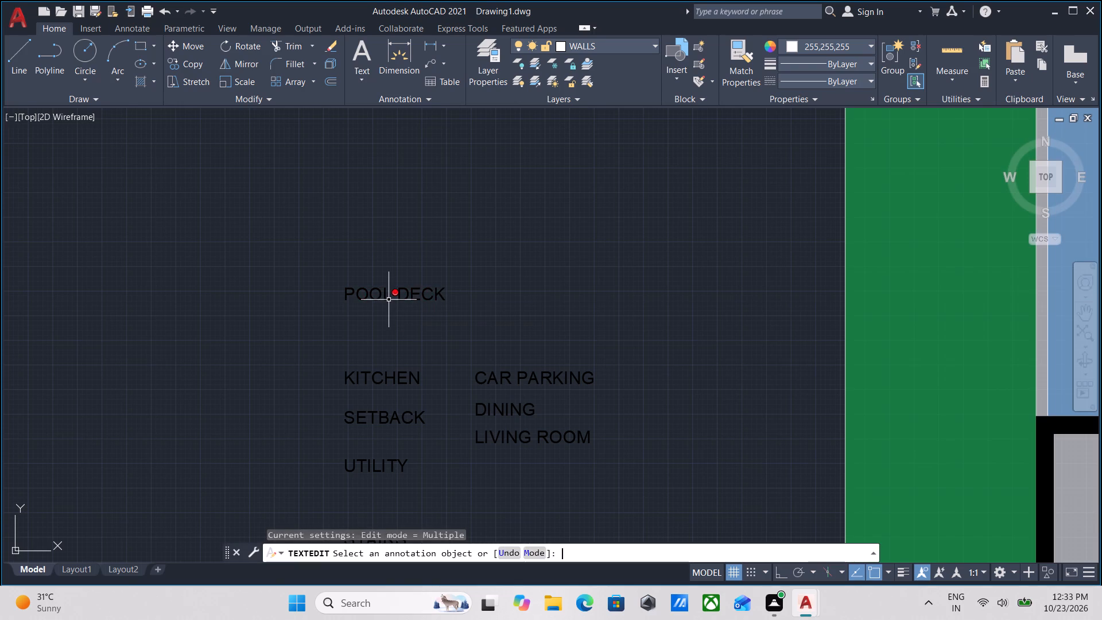
Copy the POOL DECK label onto the plan's wooden deck beside the pool, placing it below the two loungers.
scroll(410, 301, up, 2)
click(460, 320)
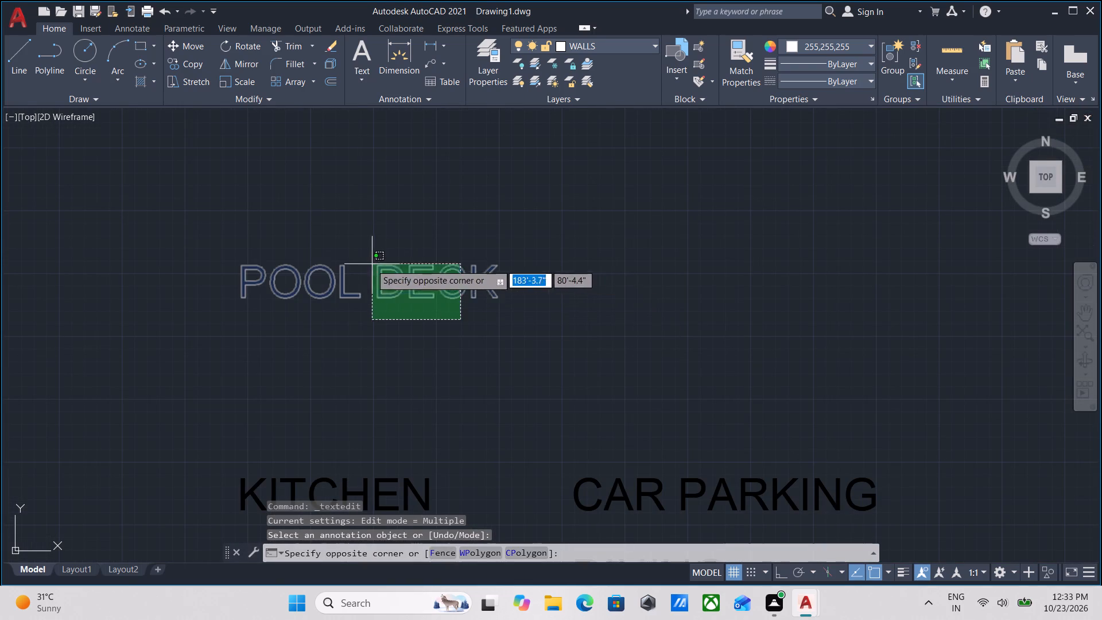
click(371, 264)
text(CO)
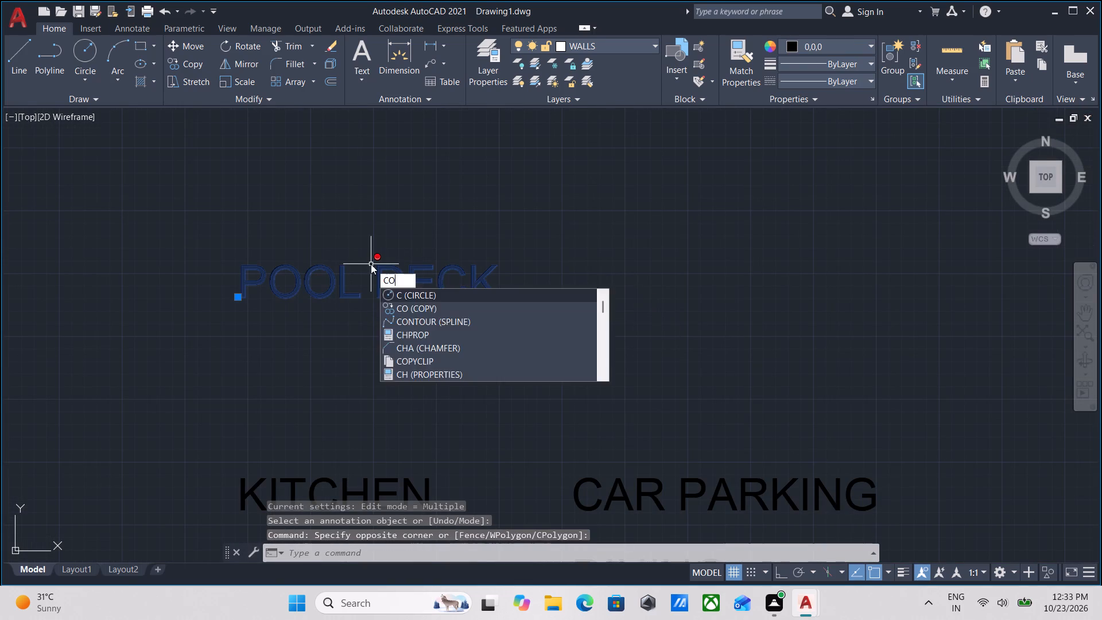
key(Return)
click(250, 298)
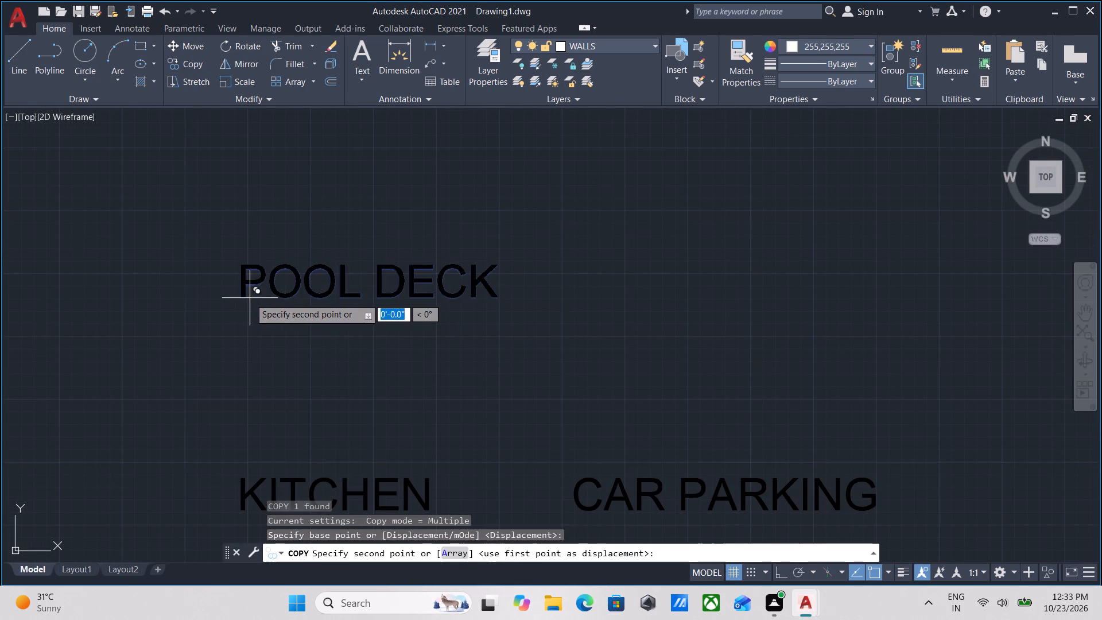
scroll(612, 294, down, 1)
middle_drag(612, 294, 354, 321)
scroll(384, 304, down, 2)
middle_drag(388, 301, 279, 344)
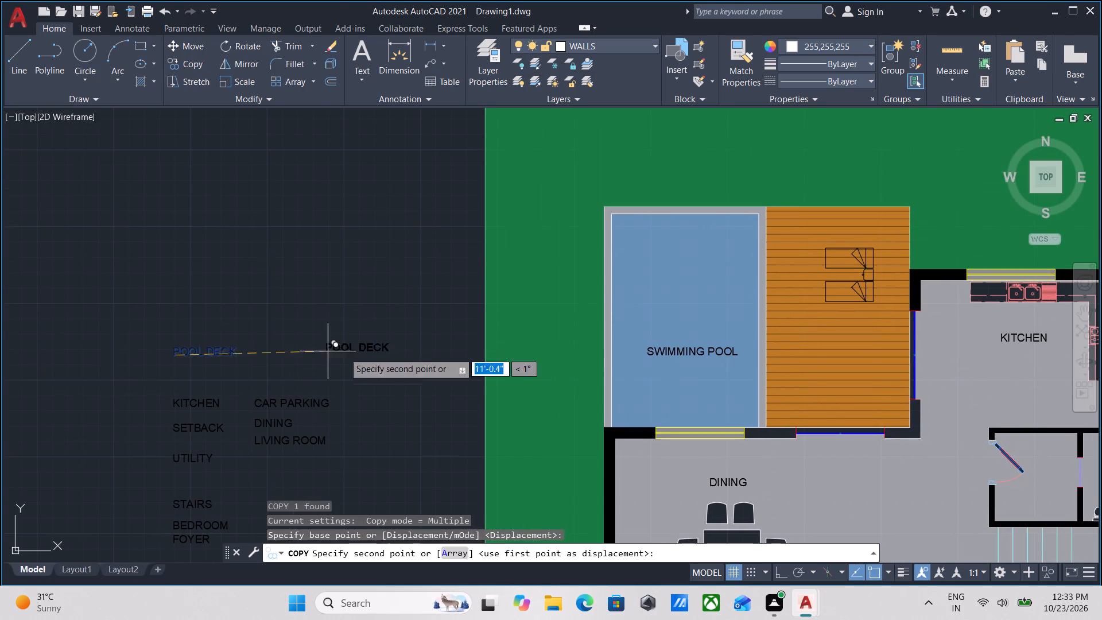
scroll(782, 330, up, 2)
middle_drag(812, 313, 573, 332)
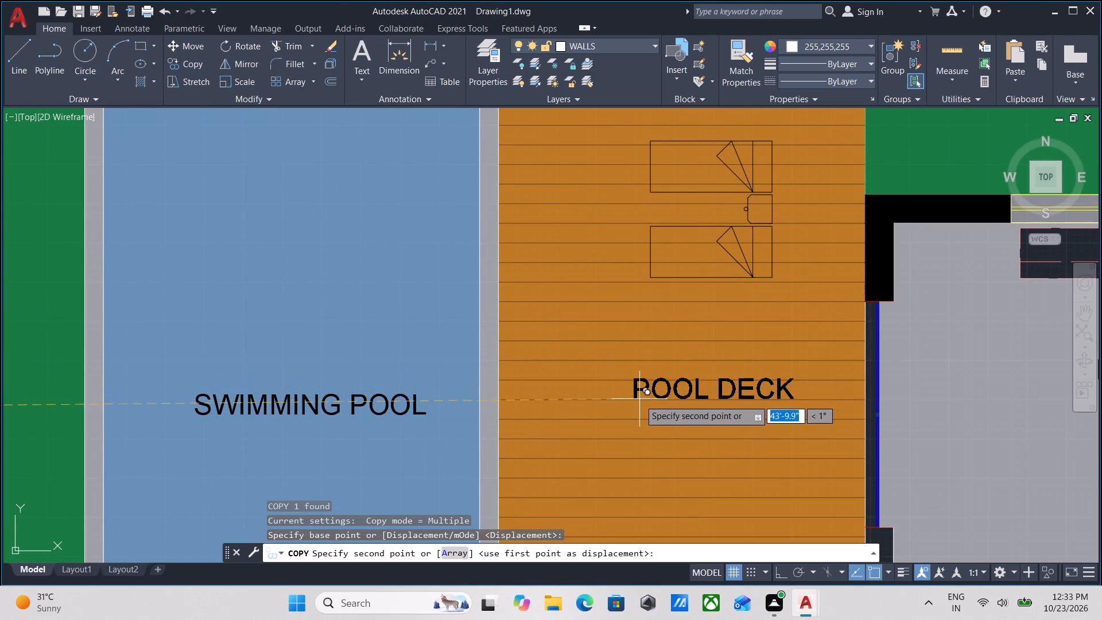
click(629, 403)
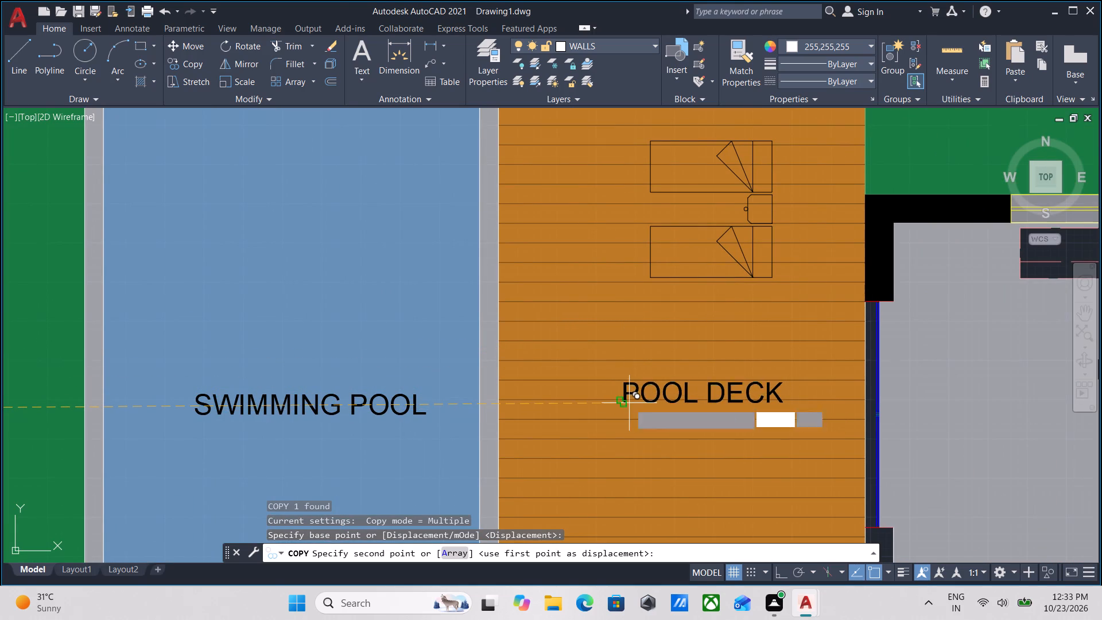
scroll(694, 346, down, 1)
middle_drag(673, 344, 503, 337)
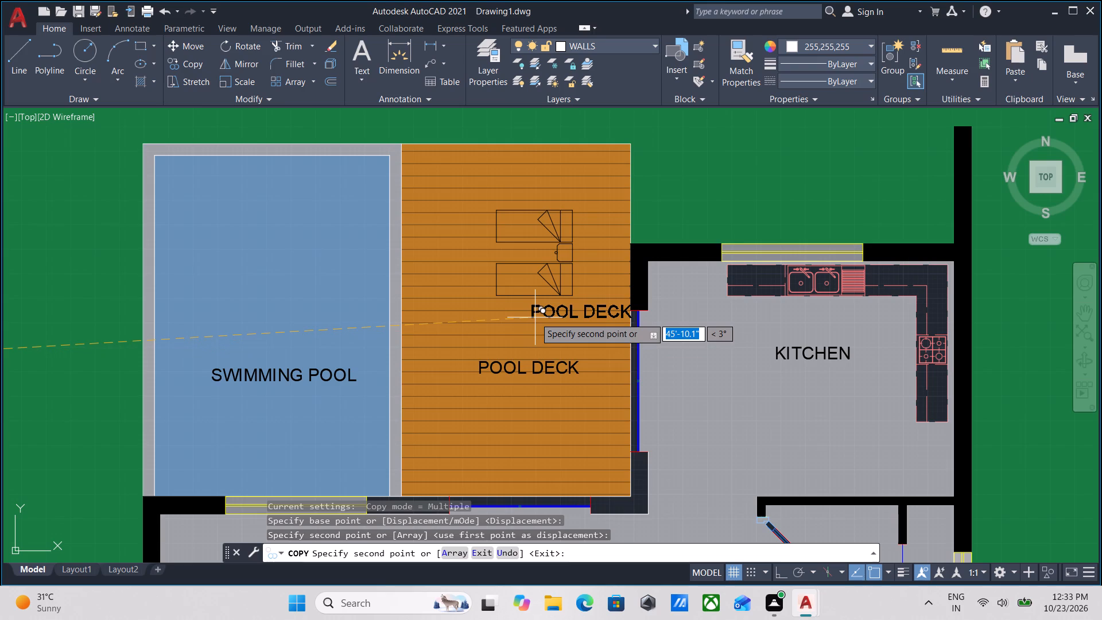
scroll(535, 317, down, 2)
middle_drag(534, 317, 638, 233)
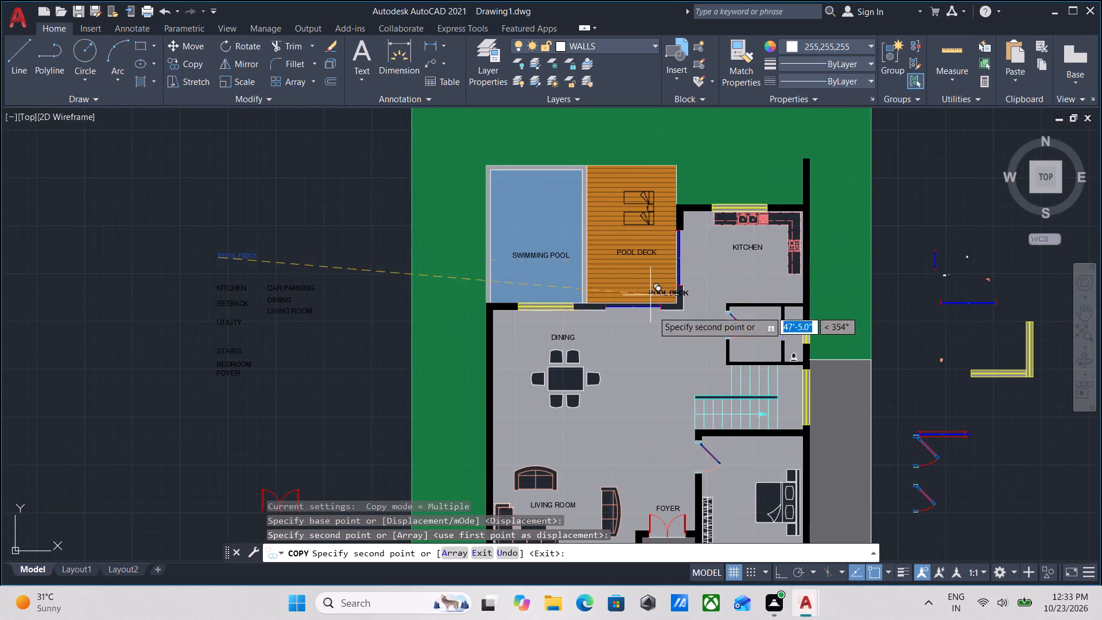
scroll(743, 347, up, 2)
scroll(748, 340, down, 2)
middle_drag(198, 348, 537, 406)
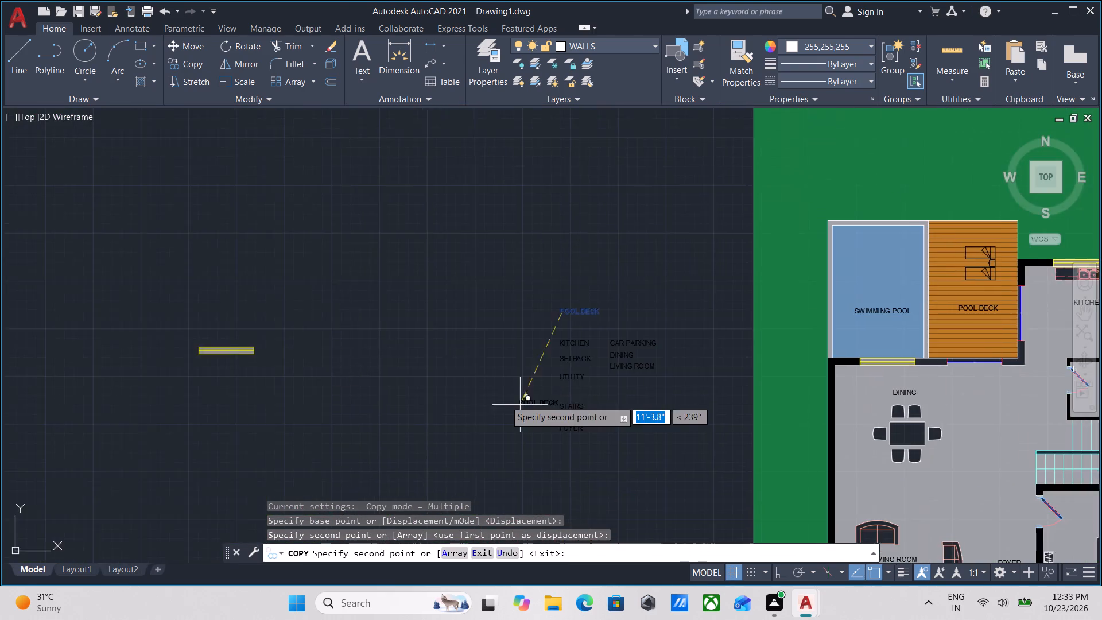
Place another copy of the POOL DECK label in the empty area beside the label column, outside the plan.
scroll(496, 371, up, 2)
click(433, 358)
key(Escape)
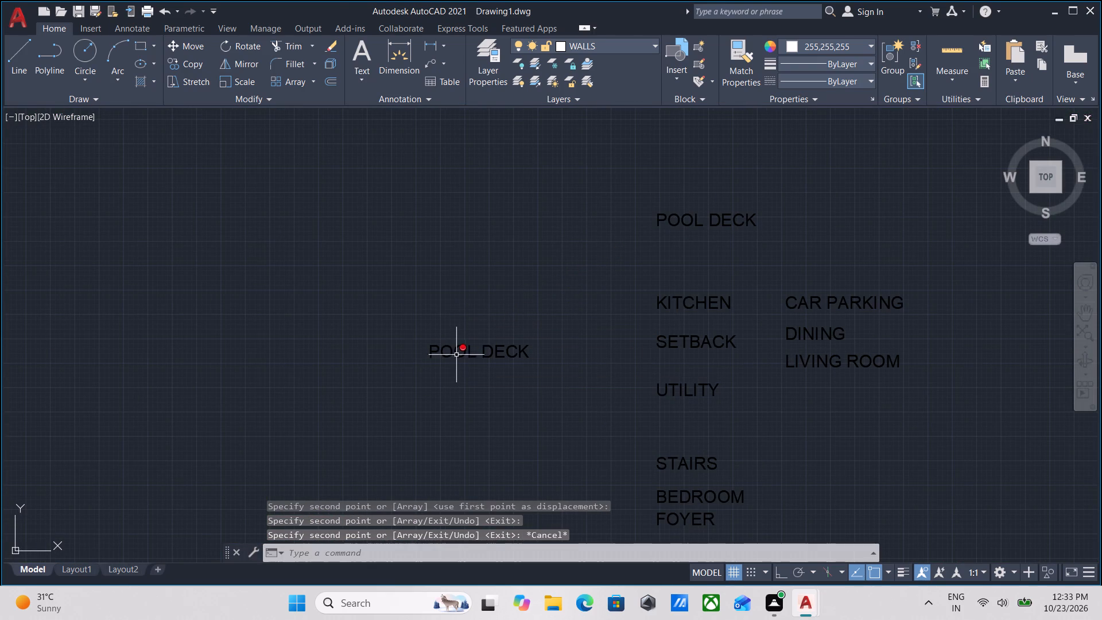
Change the text of the POOL DECK copy beside the label column to TOILET.
double_click(466, 352)
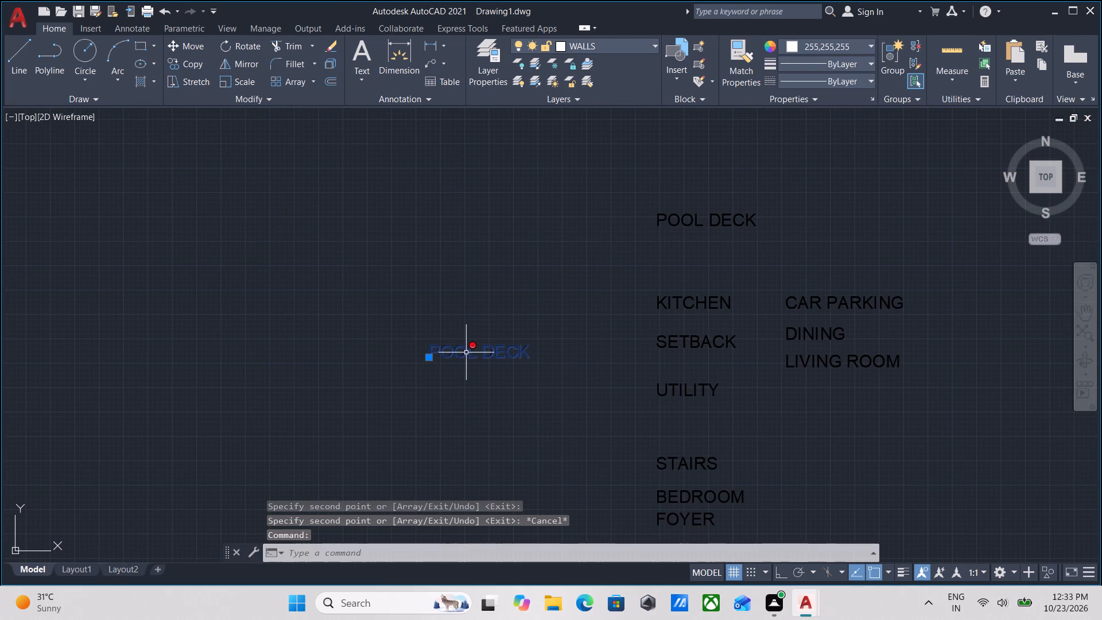
scroll(466, 352, up, 1)
key(Escape)
click(517, 356)
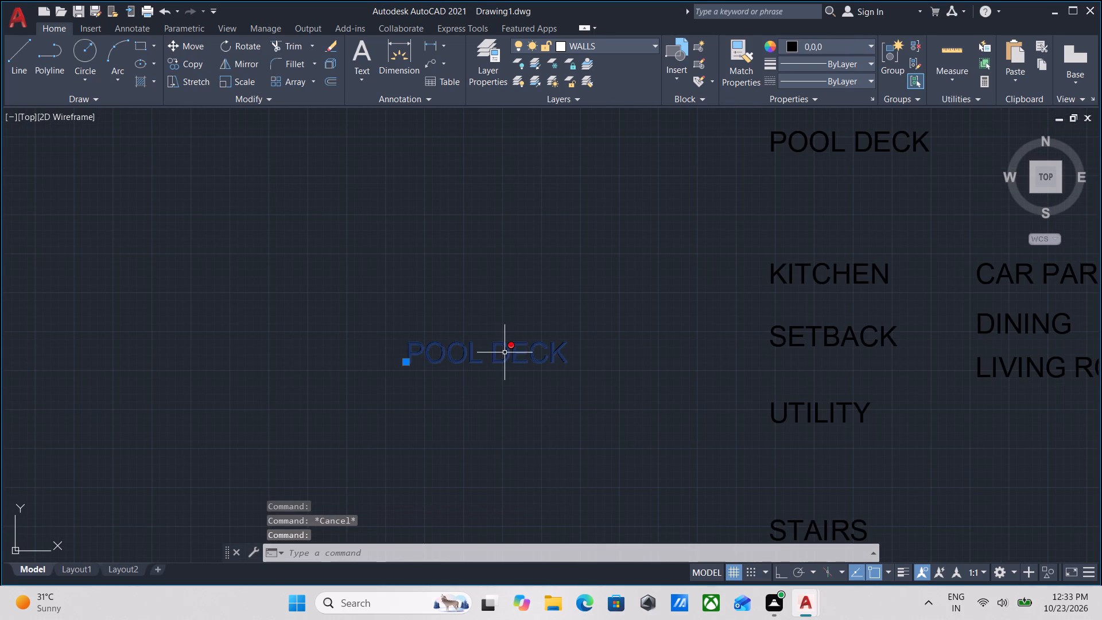
double_click(505, 352)
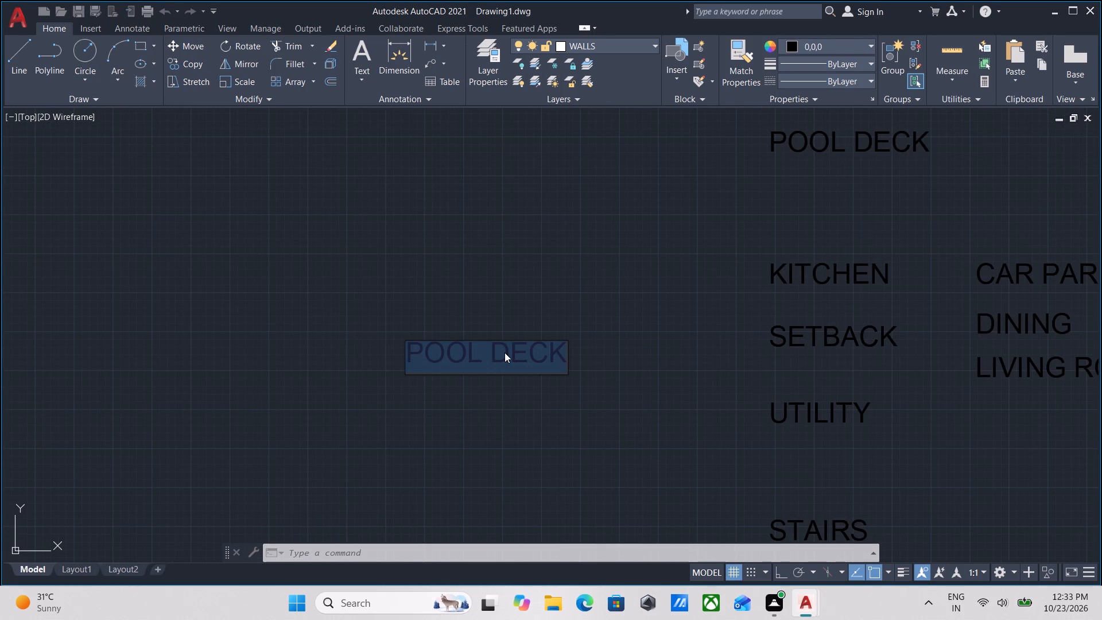
text(TOI)
text(LET)
key(Return)
key(Return)
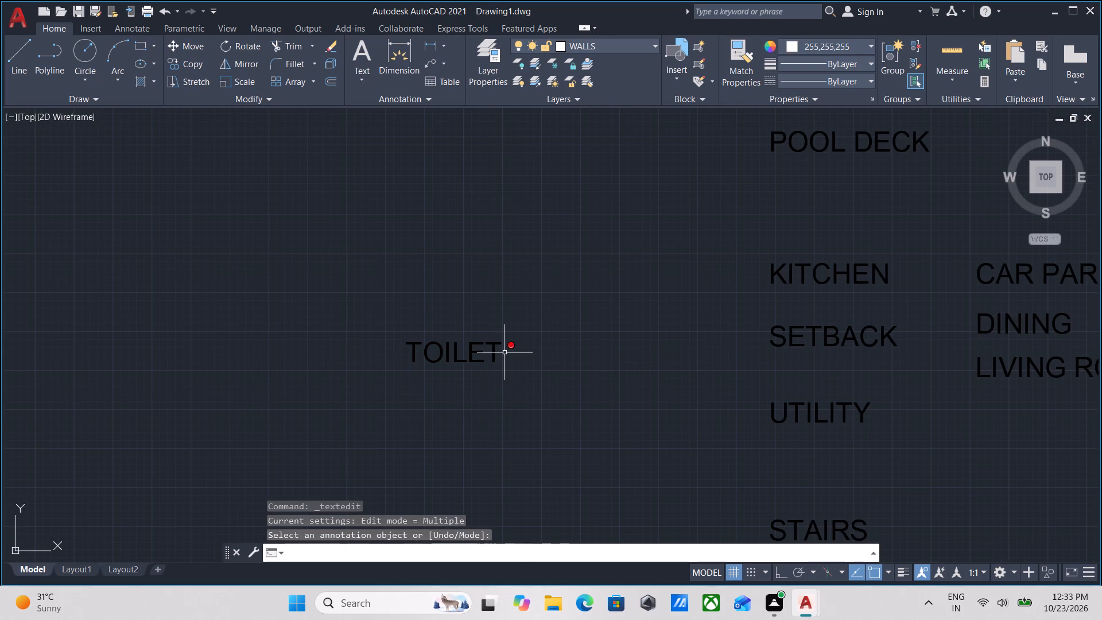
key(Escape)
Copy the TOILET label into the plan's narrow WC compartment below the kitchen, placing it above the toilet fixture.
scroll(505, 352, up, 1)
click(513, 410)
click(419, 308)
key(Escape)
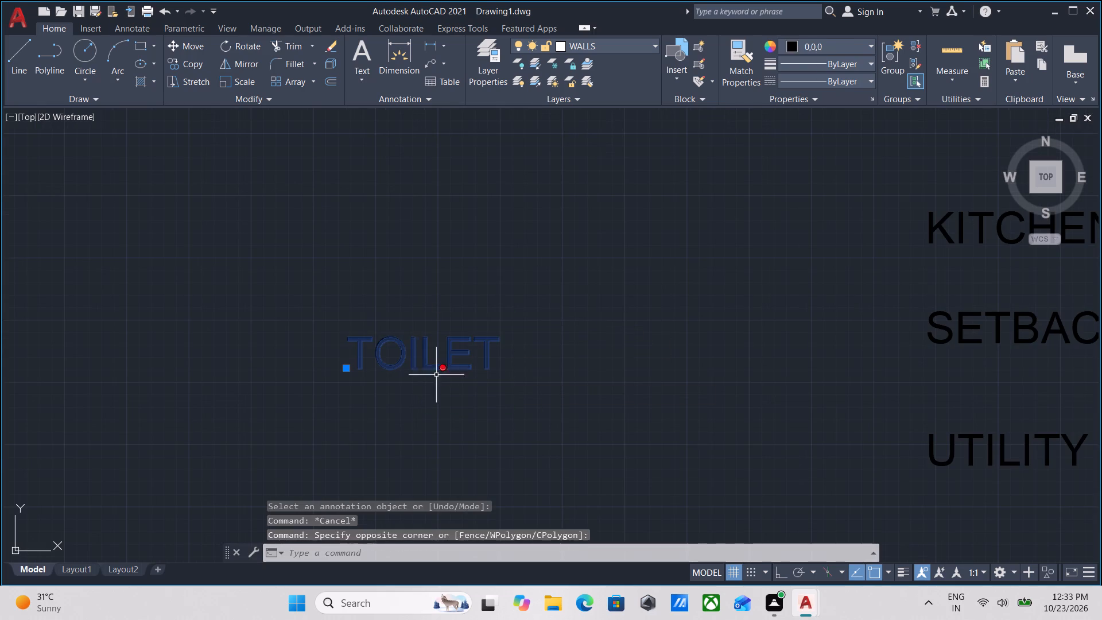
drag(464, 424, 460, 416)
click(401, 355)
scroll(408, 350, down, 2)
middle_drag(408, 350, 406, 325)
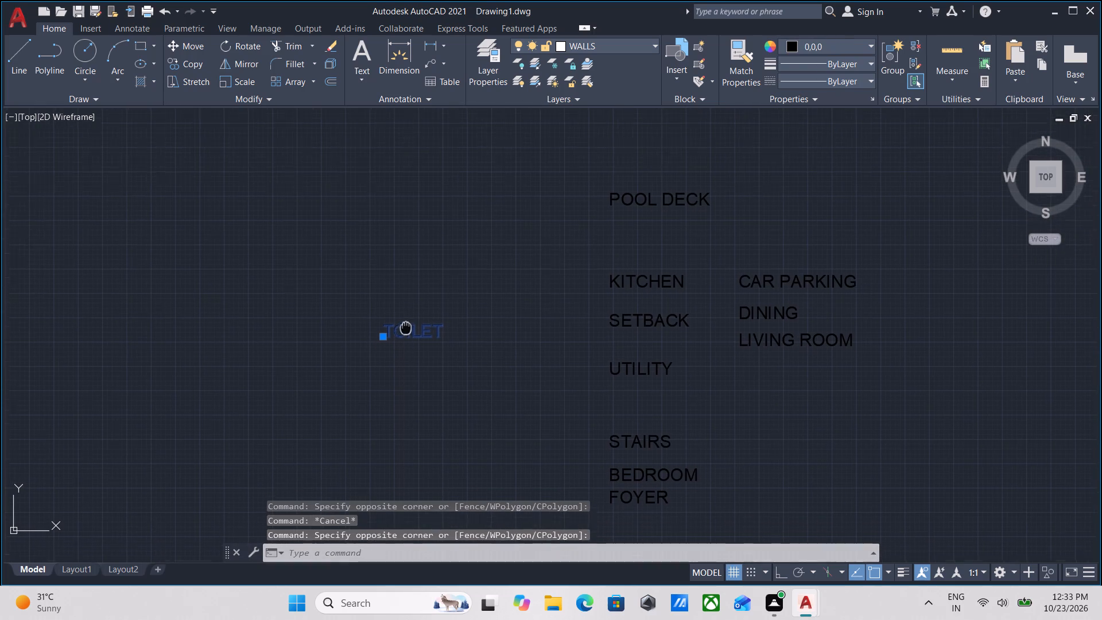
middle_drag(406, 325, 406, 319)
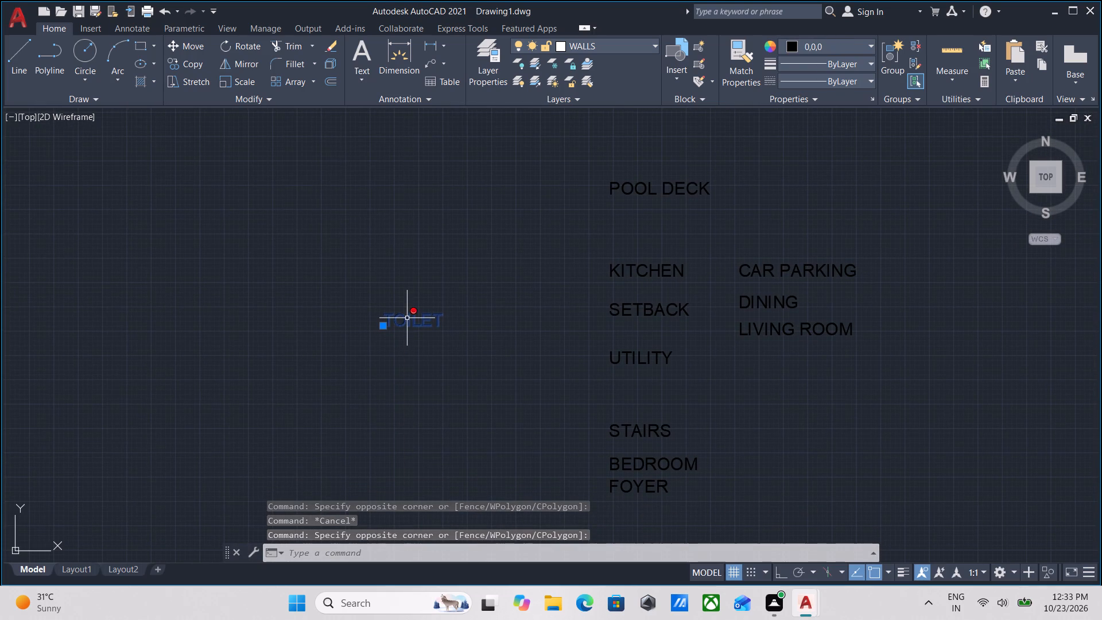
text(CO)
key(Return)
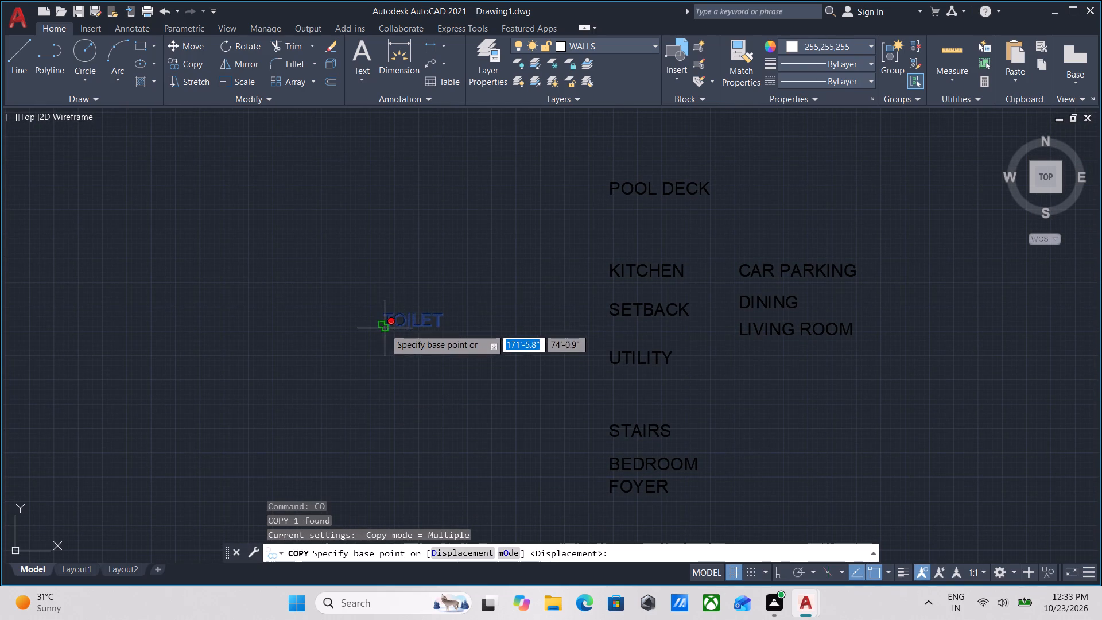
click(385, 328)
scroll(571, 326, down, 2)
middle_drag(571, 326, 313, 331)
scroll(313, 332, up, 1)
scroll(402, 332, down, 2)
middle_drag(402, 332, 203, 329)
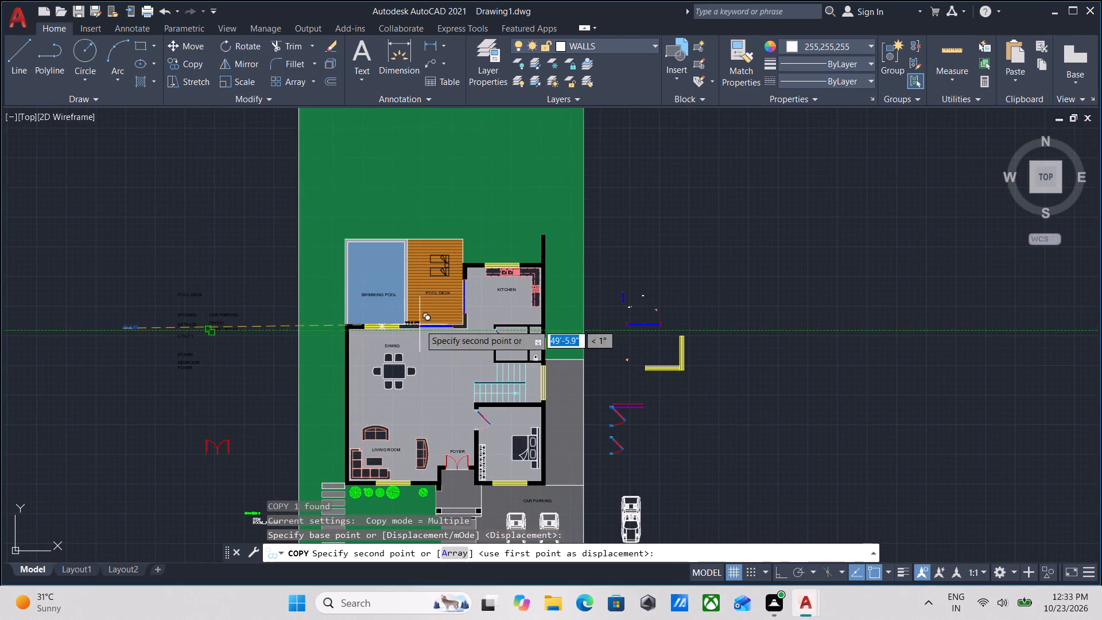
scroll(515, 334, up, 4)
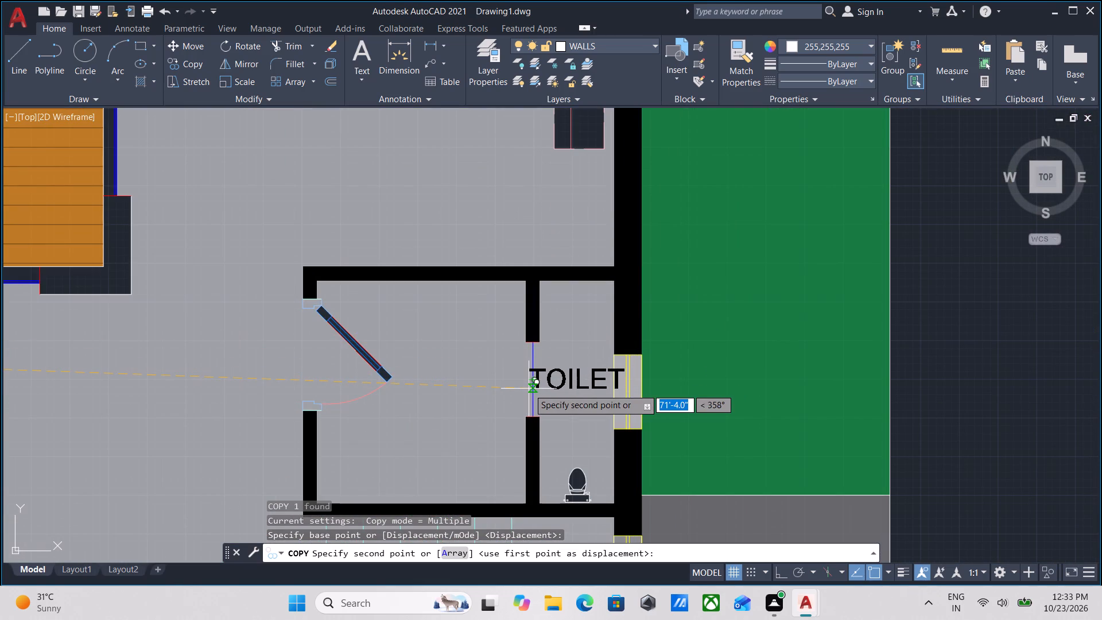
click(531, 389)
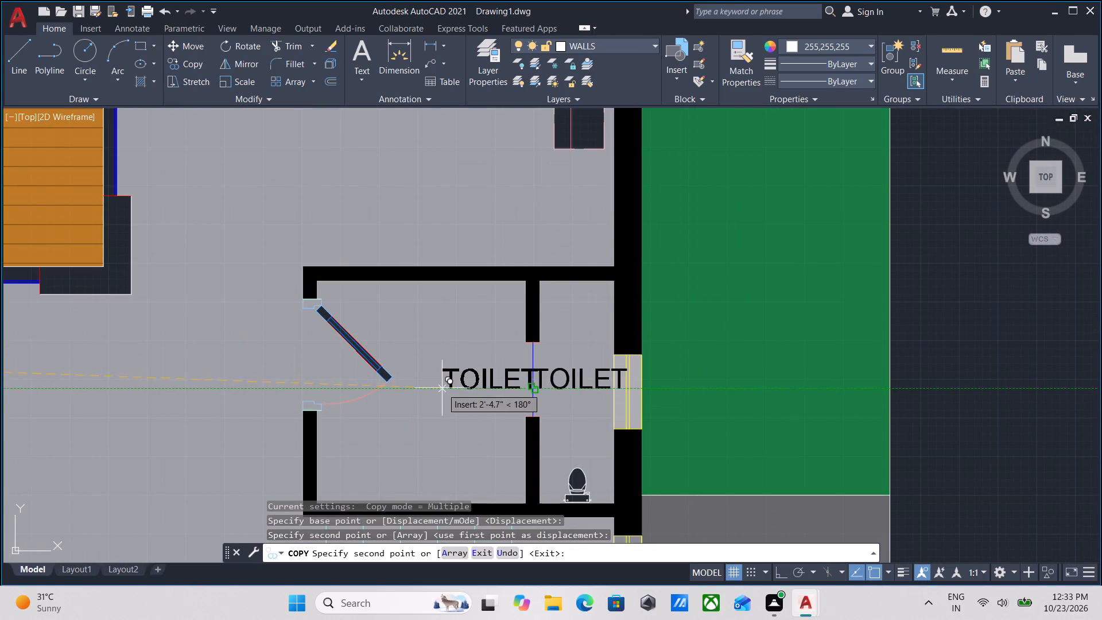
middle_drag(448, 384, 650, 355)
key(Escape)
Copy the UTILITY label from the label column into the plan's small room adjoining the toilet.
scroll(195, 357, down, 2)
middle_drag(195, 357, 525, 311)
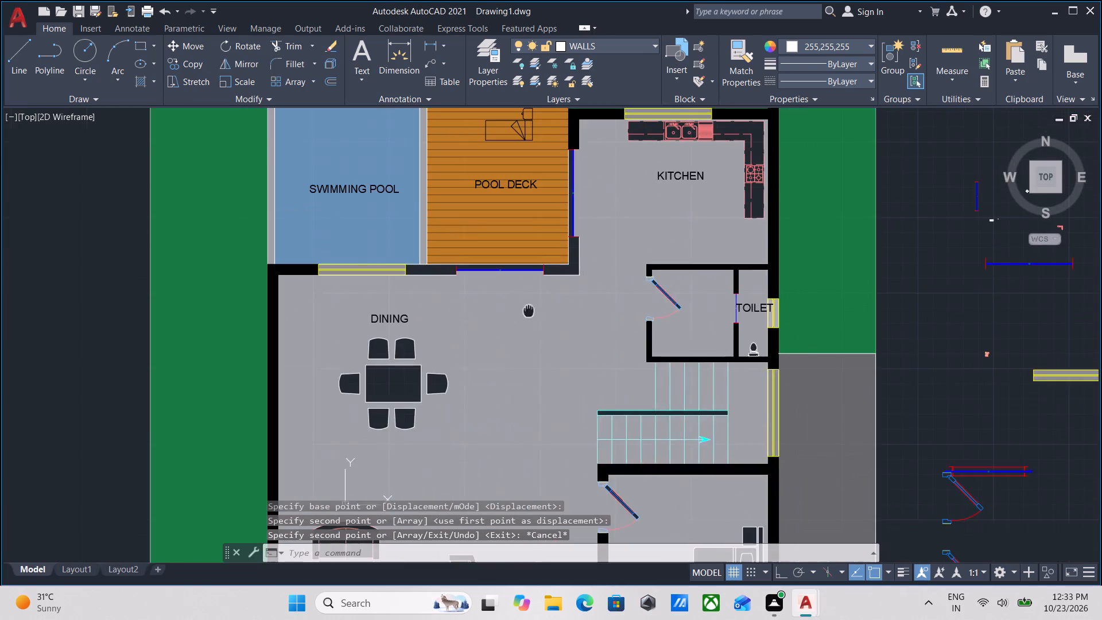
middle_drag(351, 370, 612, 343)
scroll(596, 352, down, 1)
middle_drag(480, 386, 552, 383)
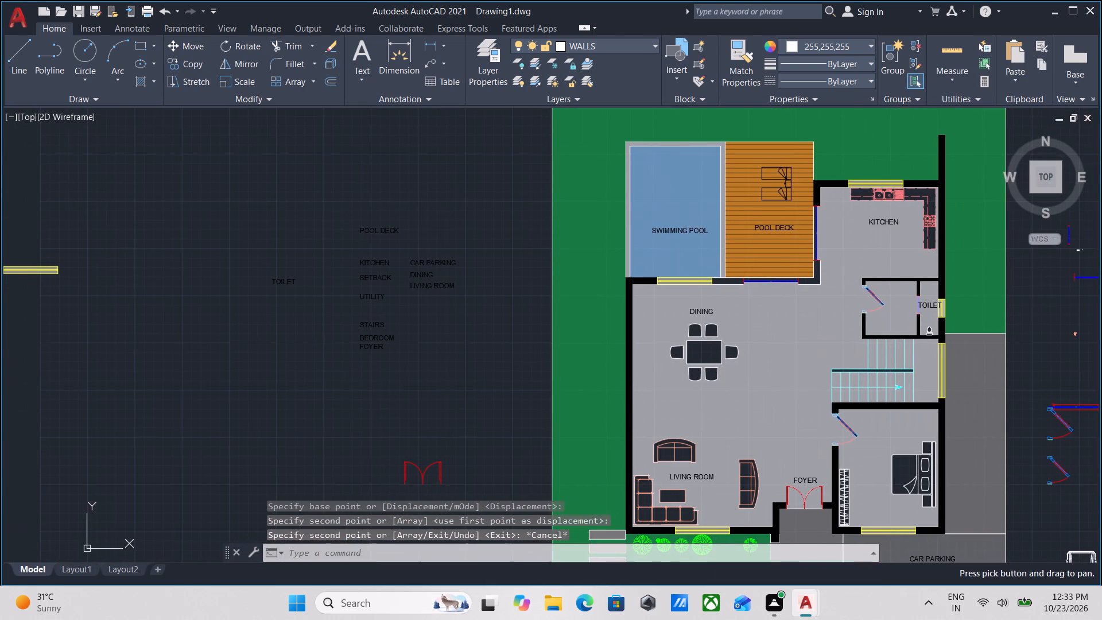
middle_drag(323, 384, 401, 403)
scroll(455, 316, up, 2)
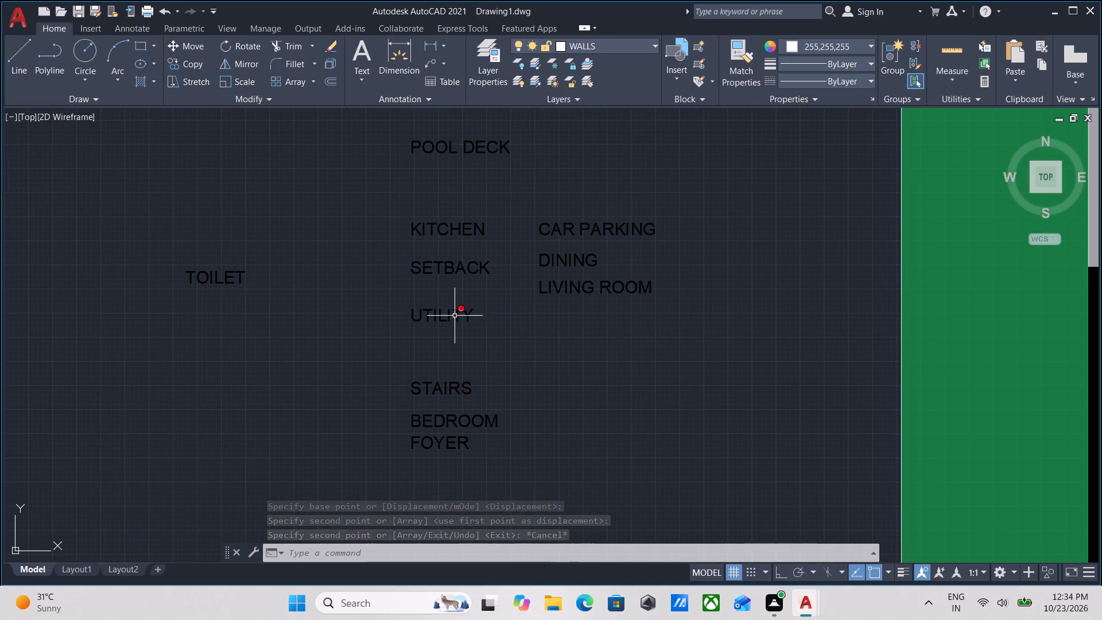
middle_drag(446, 319, 452, 352)
scroll(469, 443, up, 1)
middle_drag(469, 443, 487, 376)
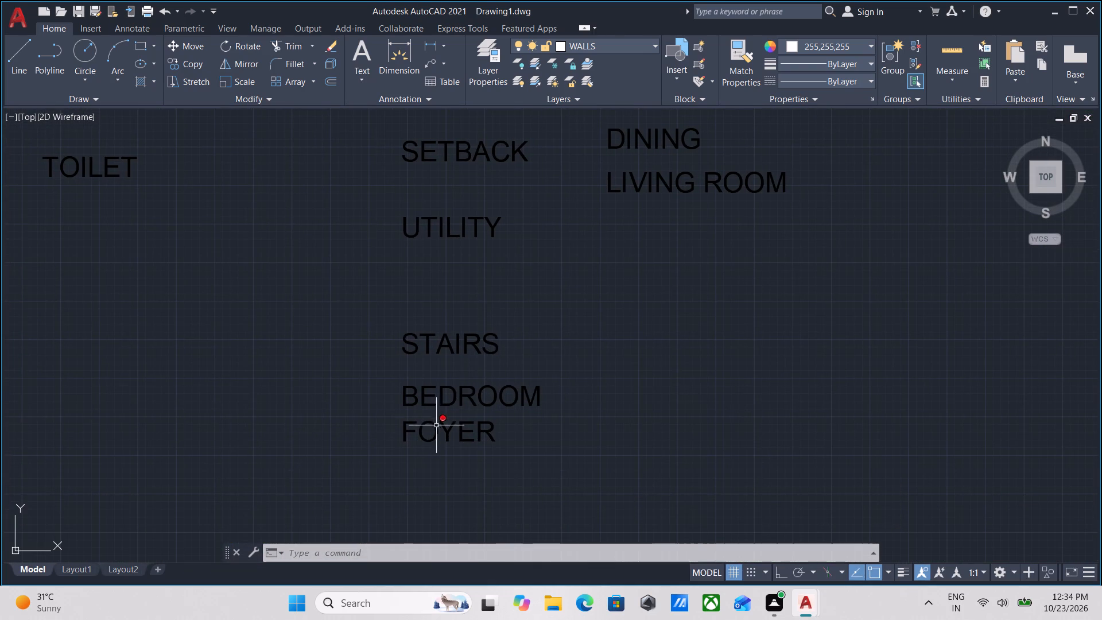
drag(507, 300, 488, 276)
click(404, 209)
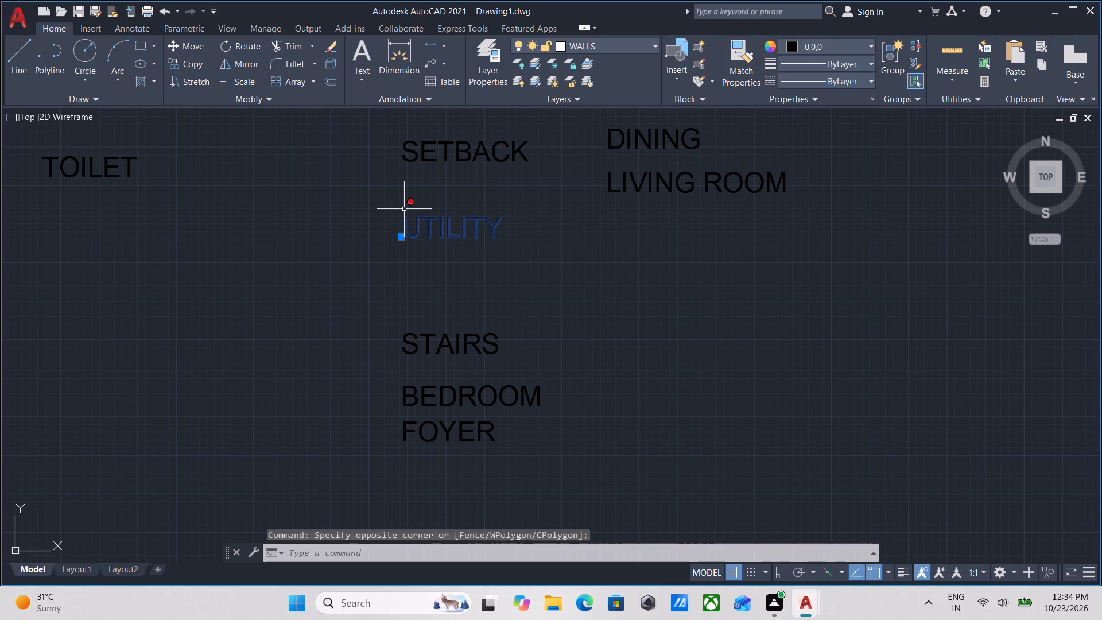
text(CO)
key(Return)
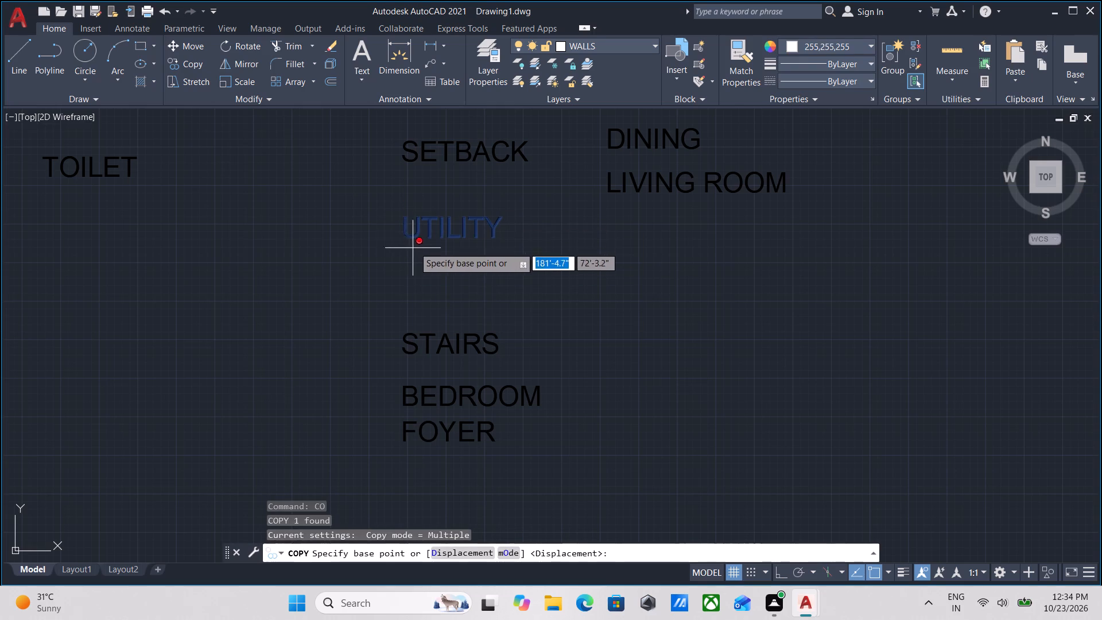
click(412, 237)
scroll(678, 253, down, 2)
middle_drag(676, 253, 314, 240)
scroll(449, 283, down, 2)
middle_drag(456, 290, 286, 301)
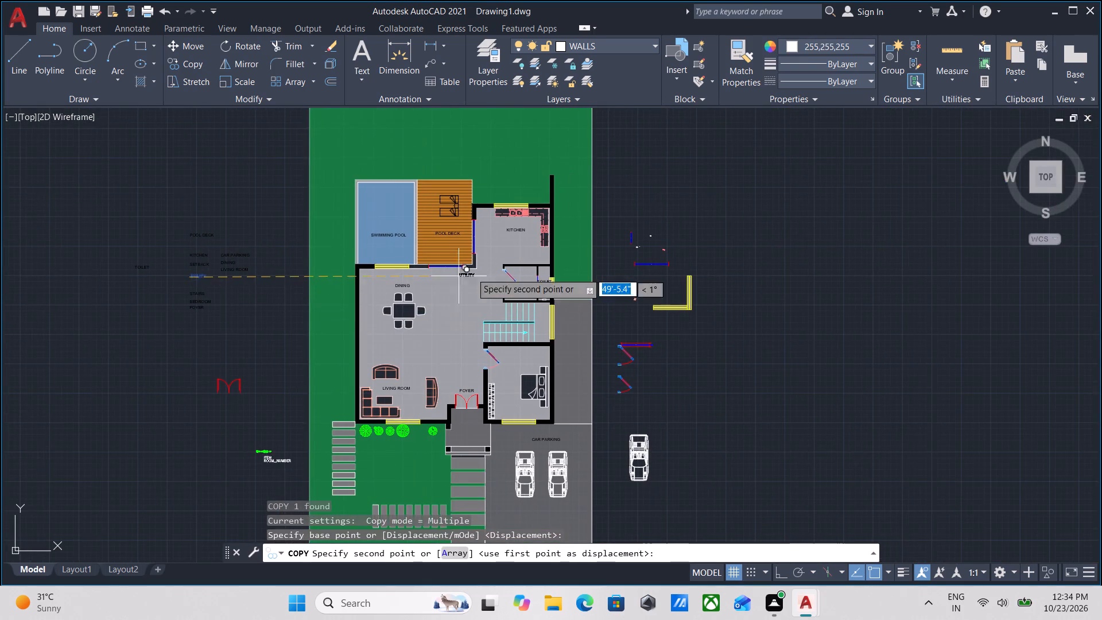
scroll(529, 284, up, 2)
scroll(478, 315, up, 2)
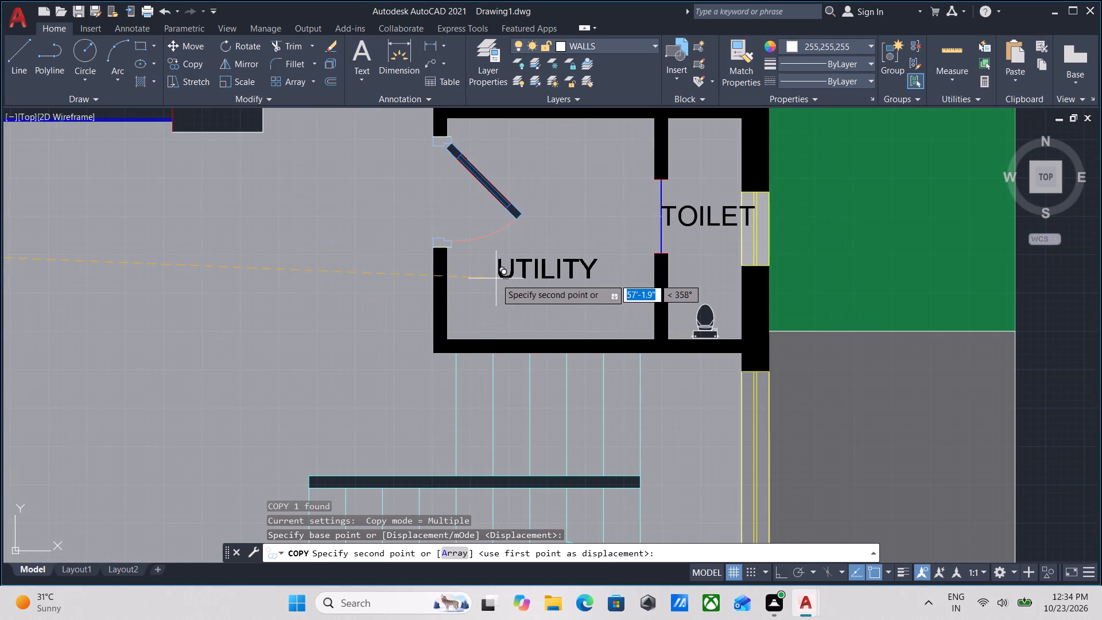
click(507, 263)
scroll(499, 247, down, 2)
key(Escape)
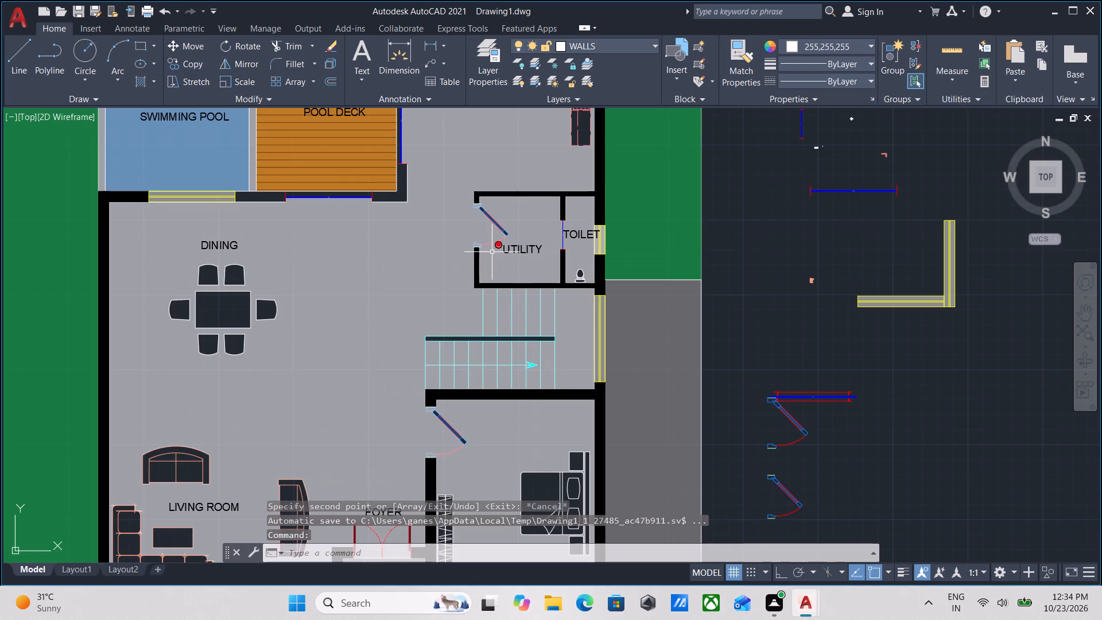
Copy the STAIRS label from the label column onto the plan's lower stair flight, near the direction arrow.
middle_drag(261, 309, 496, 222)
middle_drag(208, 263, 515, 313)
scroll(208, 263, down, 1)
scroll(352, 266, up, 3)
click(372, 269)
click(269, 200)
text(CO)
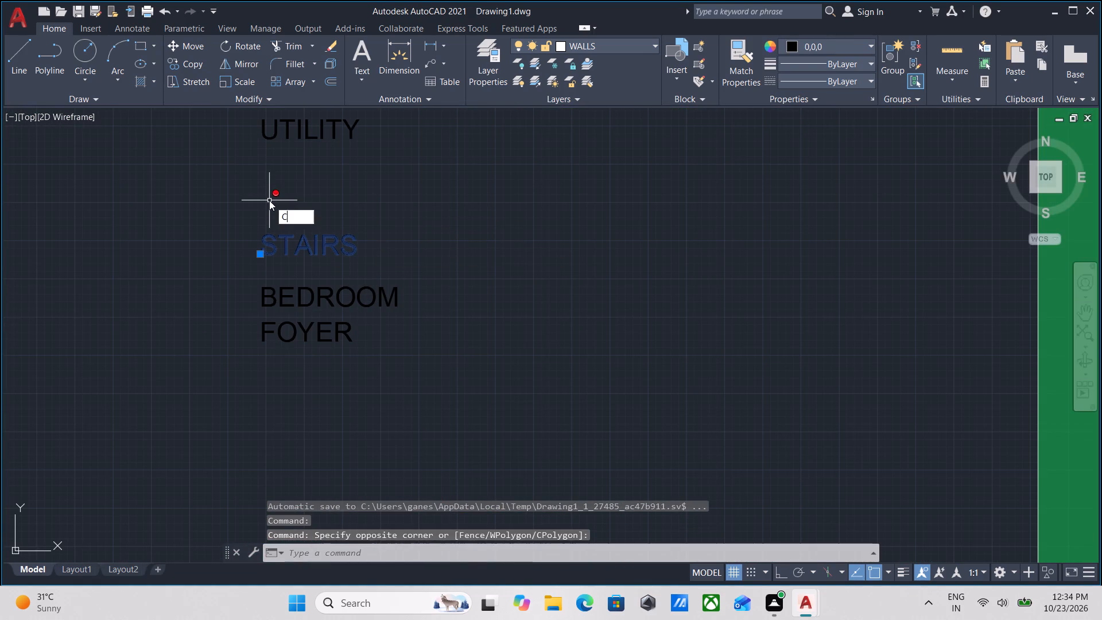
key(Return)
click(269, 257)
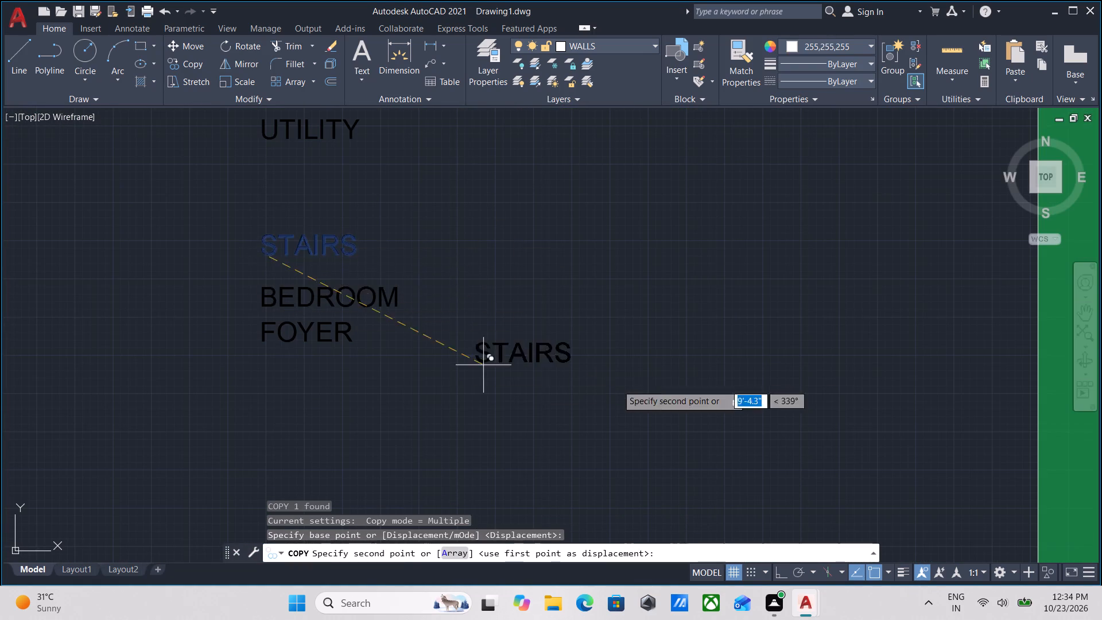
scroll(659, 348, down, 2)
middle_drag(659, 348, 389, 320)
middle_drag(652, 334, 148, 248)
scroll(619, 327, down, 1)
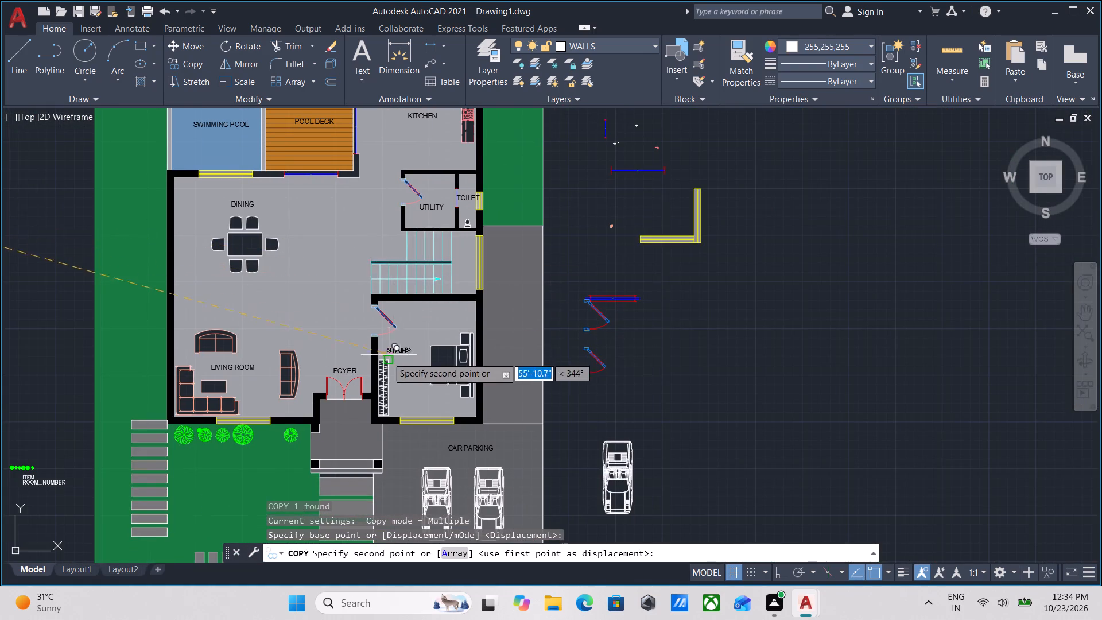
scroll(387, 358, up, 2)
middle_drag(452, 290, 410, 441)
scroll(484, 286, up, 1)
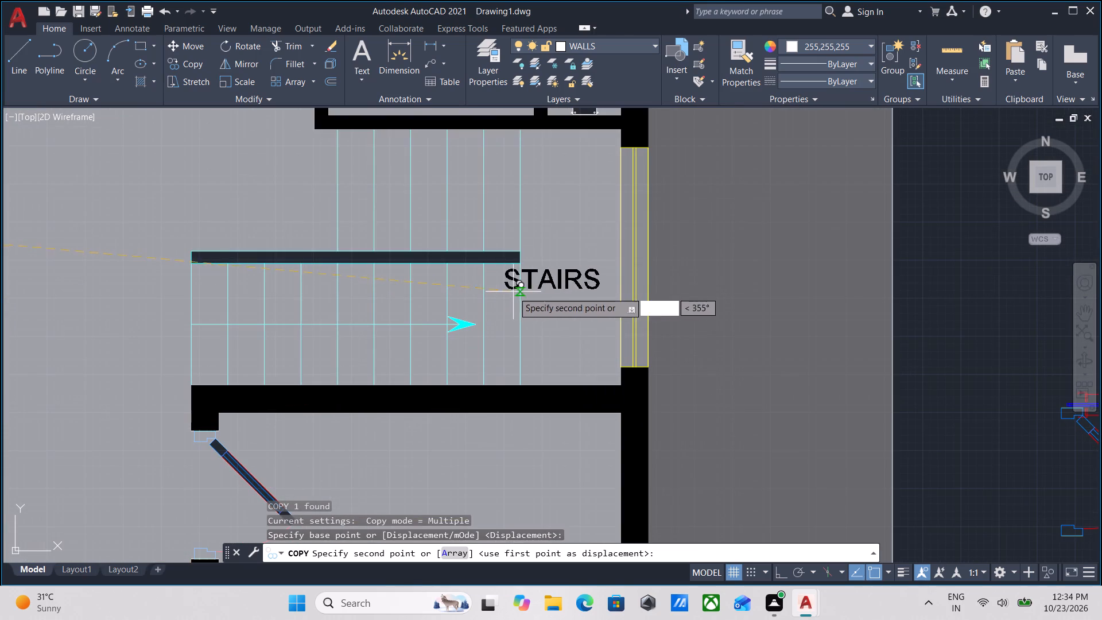
click(353, 313)
Place a second copy of the STAIRS label on the upper stair flight, just below the utility room.
scroll(425, 306, down, 2)
middle_drag(425, 308, 463, 302)
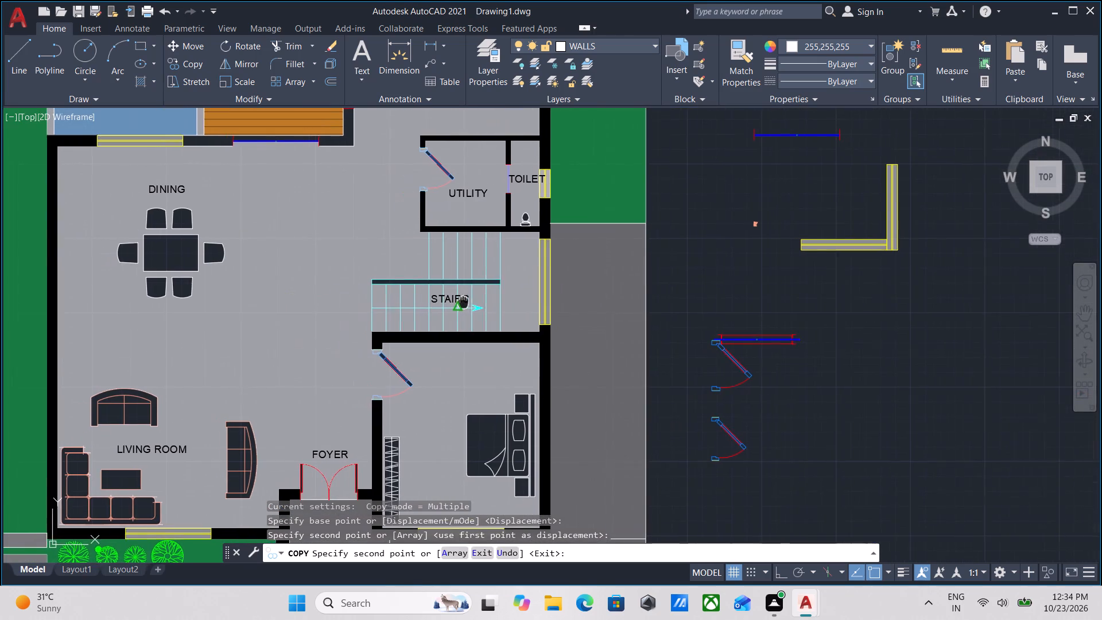
middle_drag(463, 302, 464, 302)
click(448, 262)
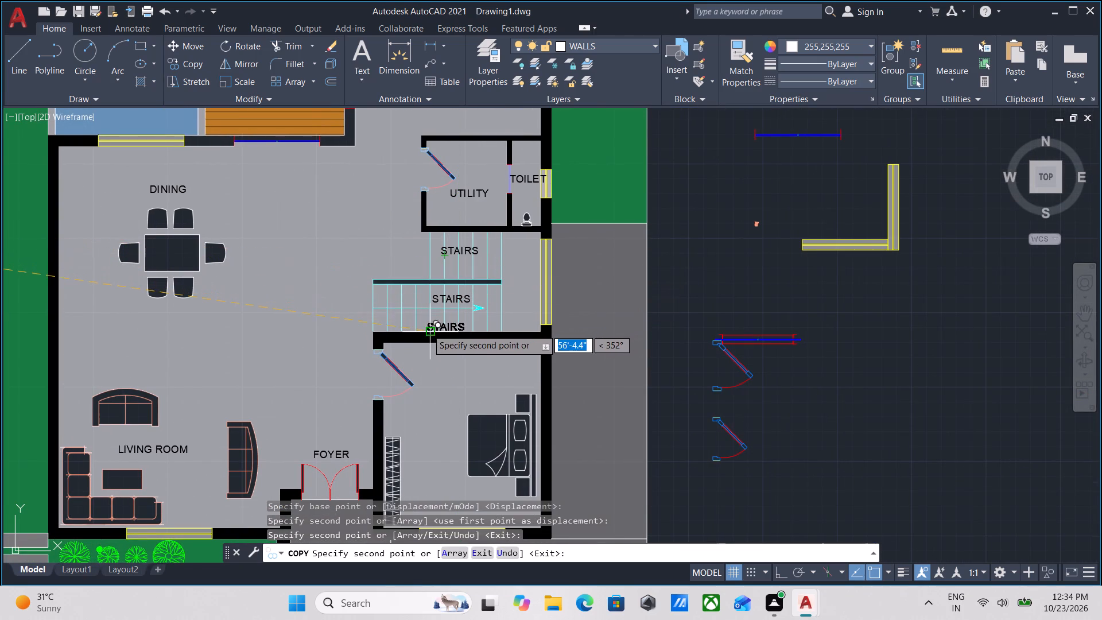
scroll(305, 371, down, 1)
middle_drag(313, 366, 503, 341)
key(Escape)
Copy the BEDROOM label from the label column into the plan's bedroom, between the wardrobe and the bed.
middle_drag(177, 340, 479, 412)
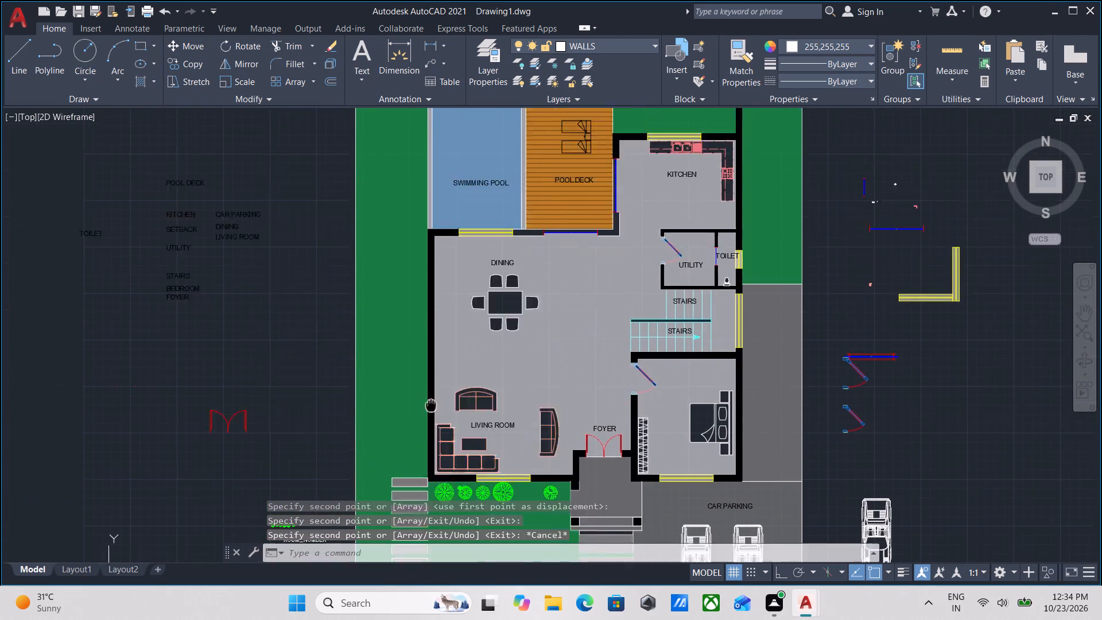
middle_drag(479, 412, 499, 413)
scroll(386, 307, up, 1)
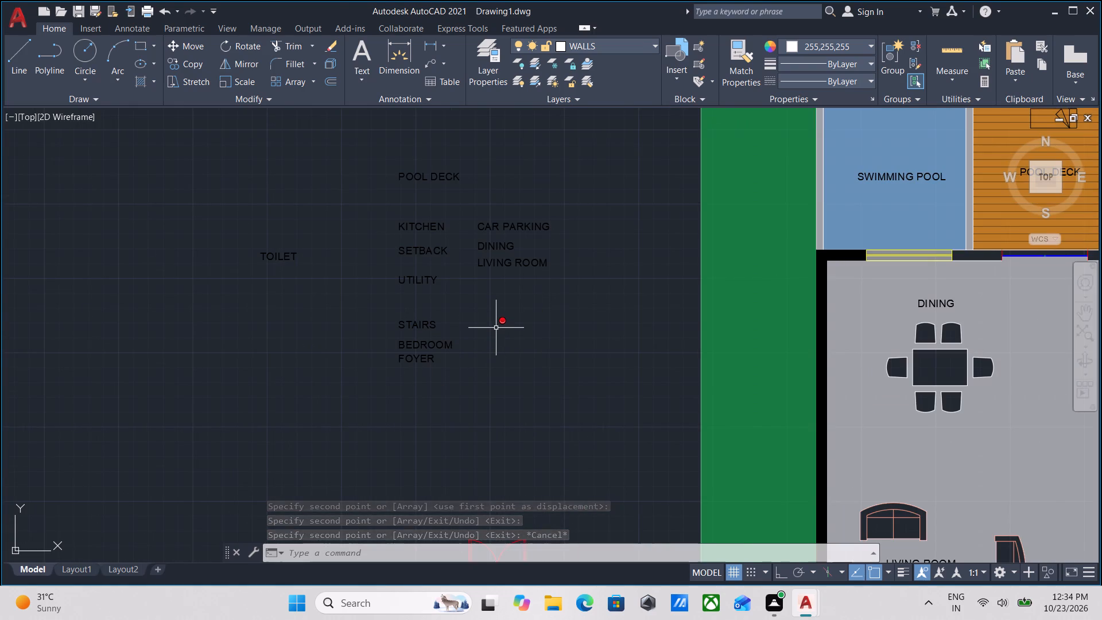
scroll(471, 346, up, 3)
click(454, 369)
click(358, 309)
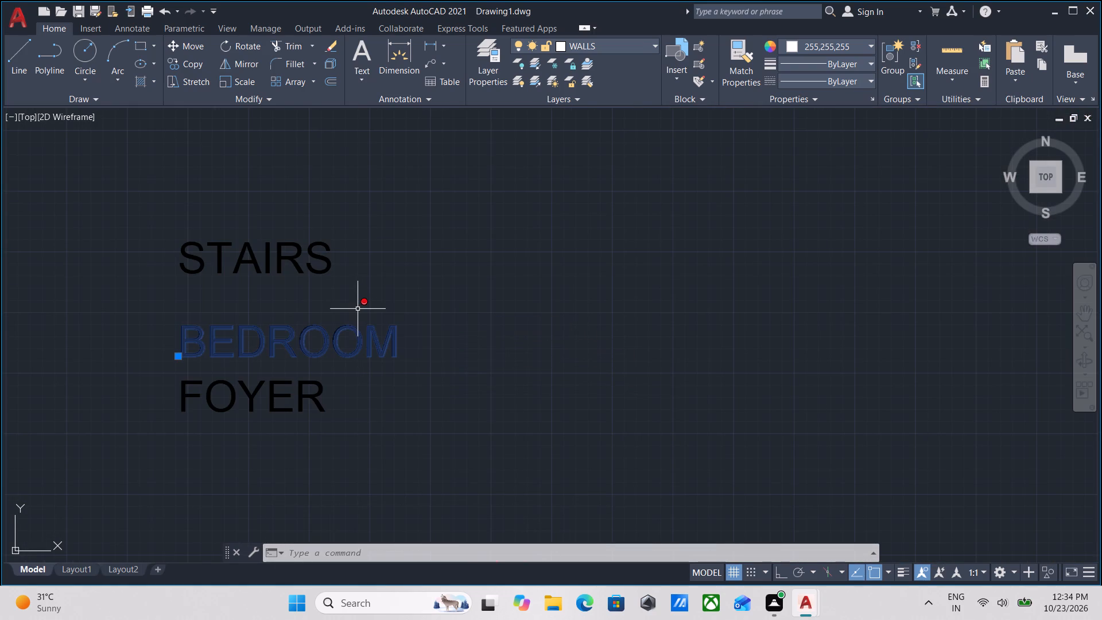
text(CO)
key(Return)
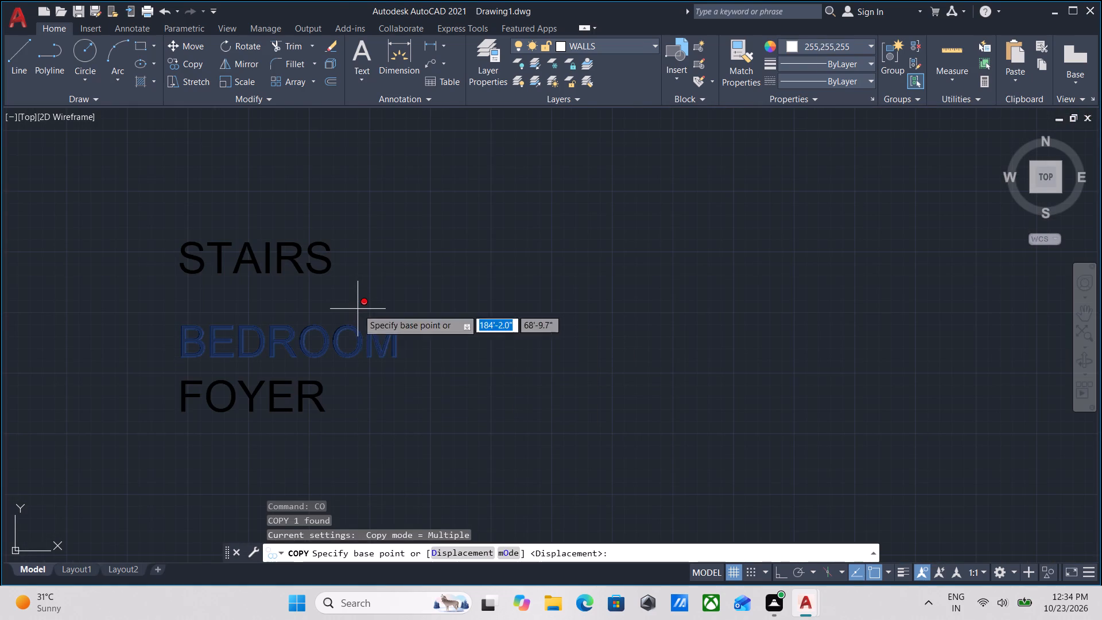
click(181, 359)
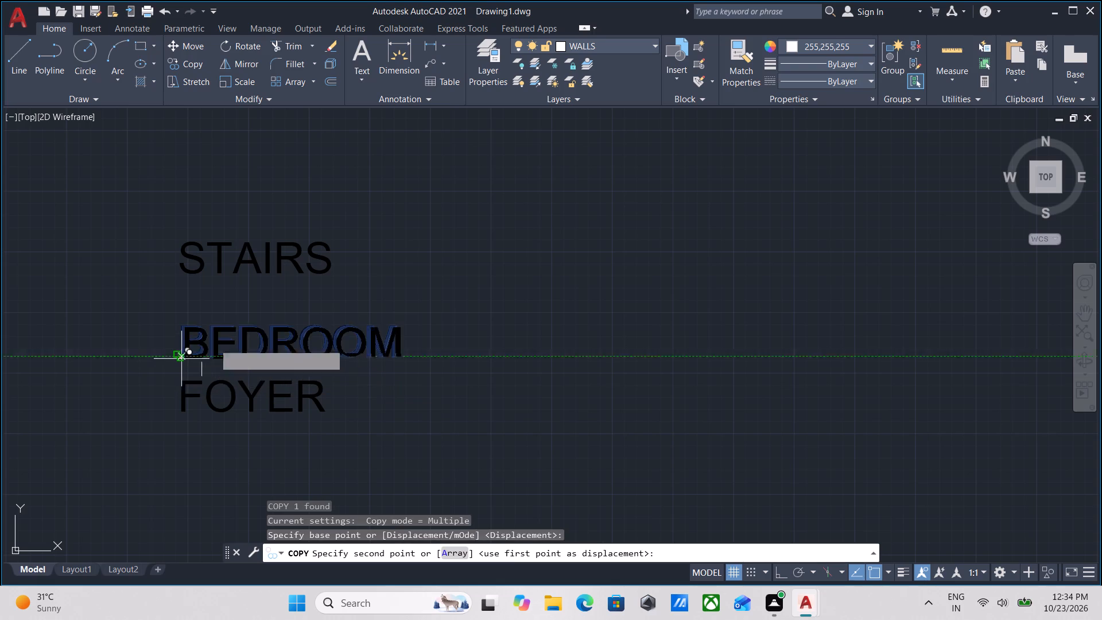
scroll(615, 346, down, 3)
middle_drag(615, 346, 177, 208)
scroll(267, 239, down, 1)
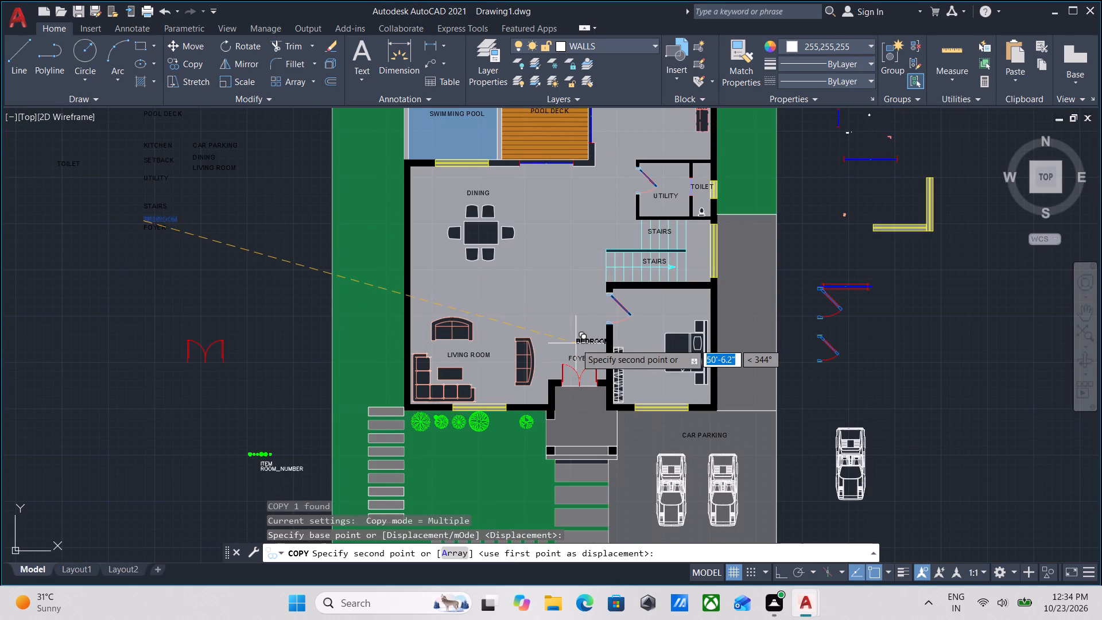
scroll(646, 325, up, 2)
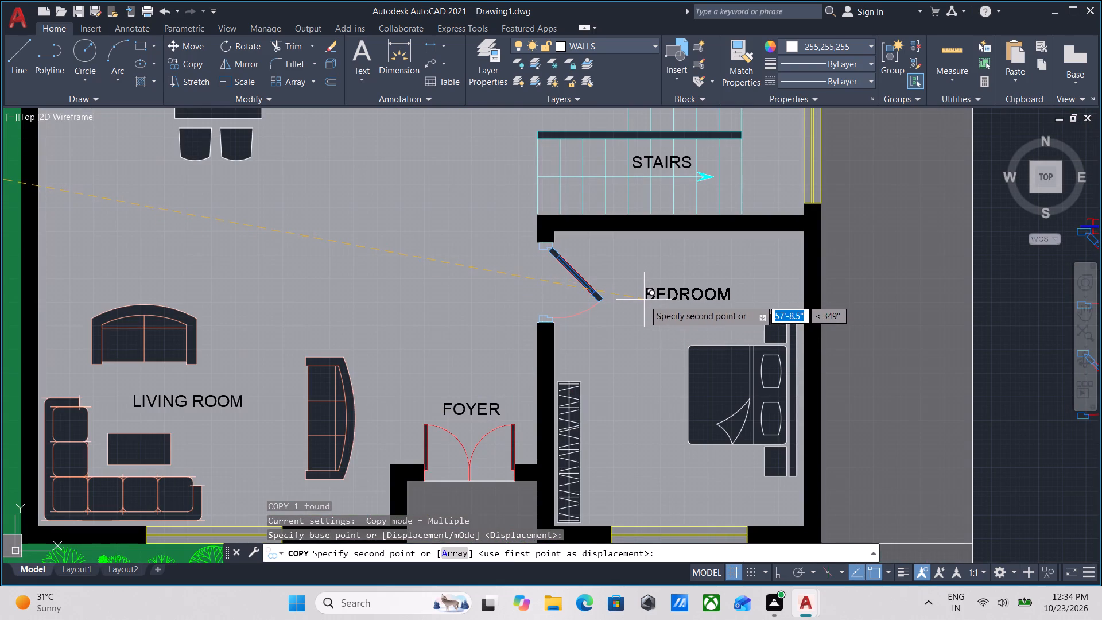
click(591, 394)
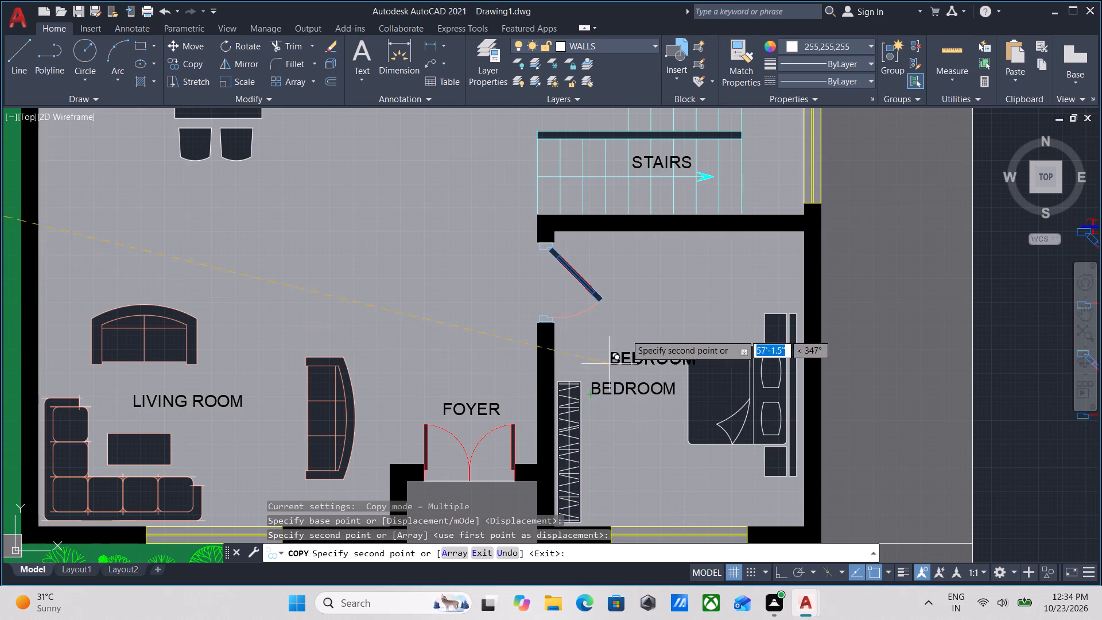
End the bedroom label copy and look over the labelled floor plan, the front garden and the spare symbols beside it.
key(Escape)
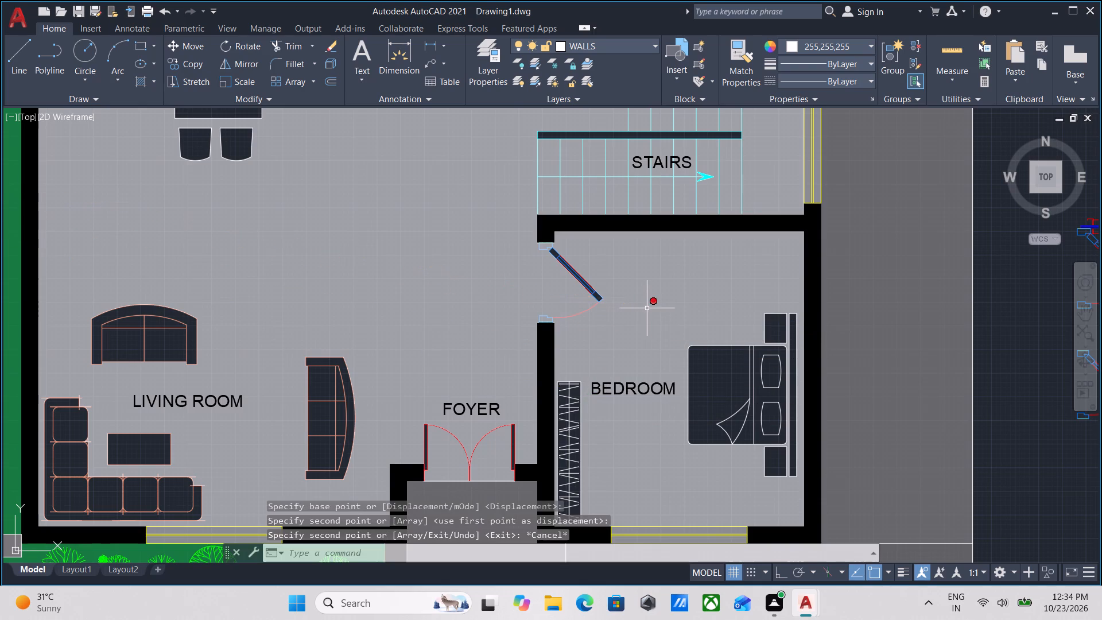
scroll(647, 308, down, 1)
middle_drag(651, 313, 673, 379)
scroll(615, 355, up, 2)
scroll(615, 355, down, 2)
middle_drag(615, 355, 642, 427)
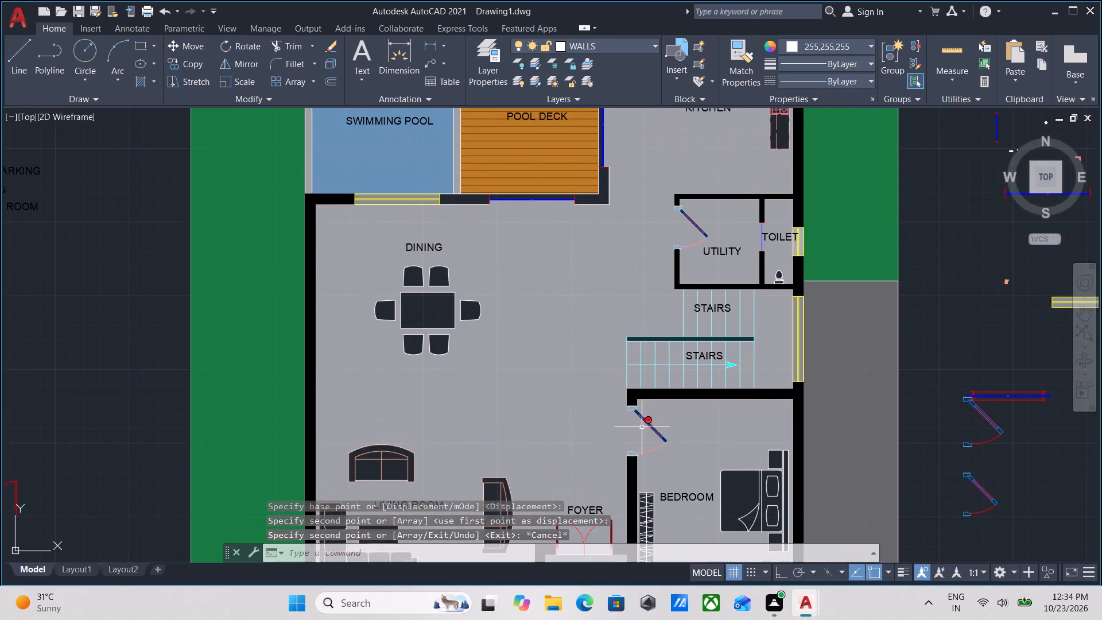
scroll(556, 359, down, 1)
middle_drag(556, 359, 550, 418)
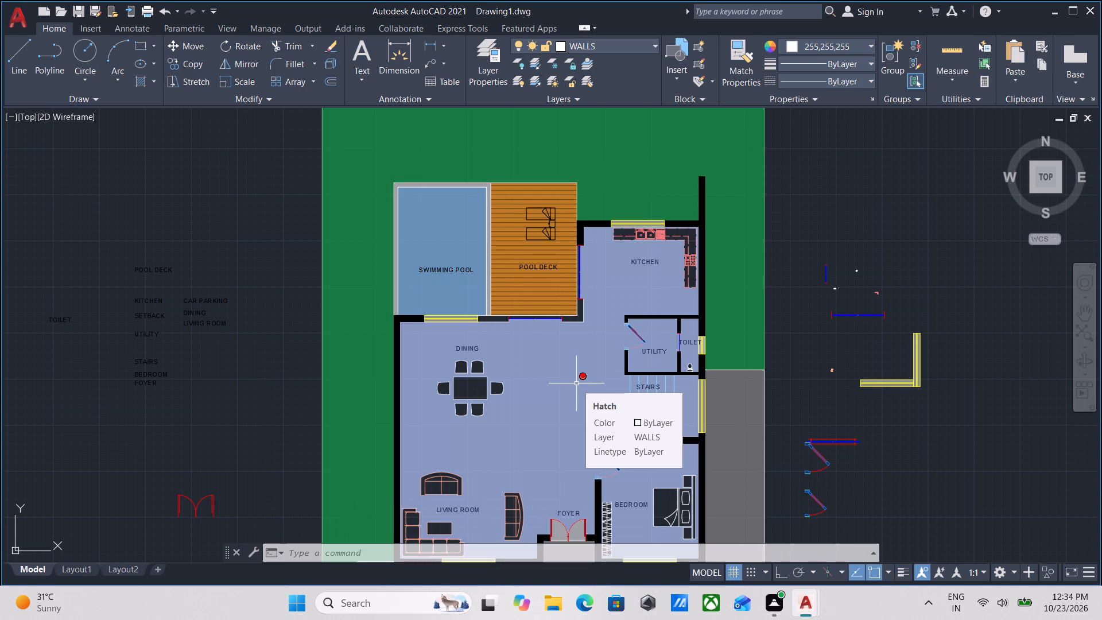
scroll(576, 383, down, 1)
middle_drag(497, 396, 512, 243)
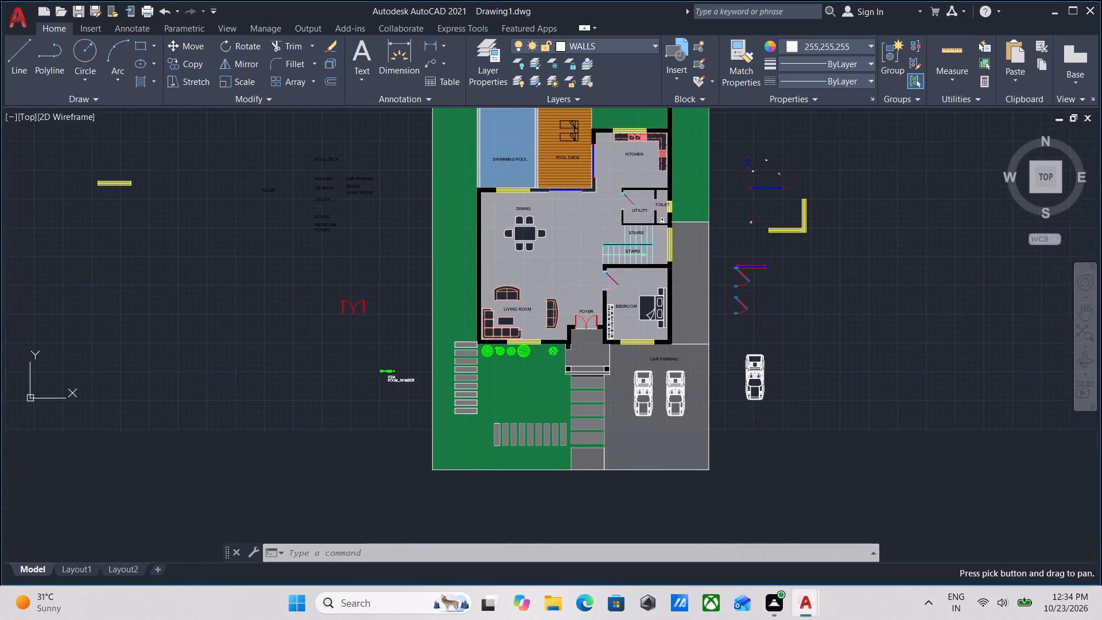
scroll(393, 362, up, 2)
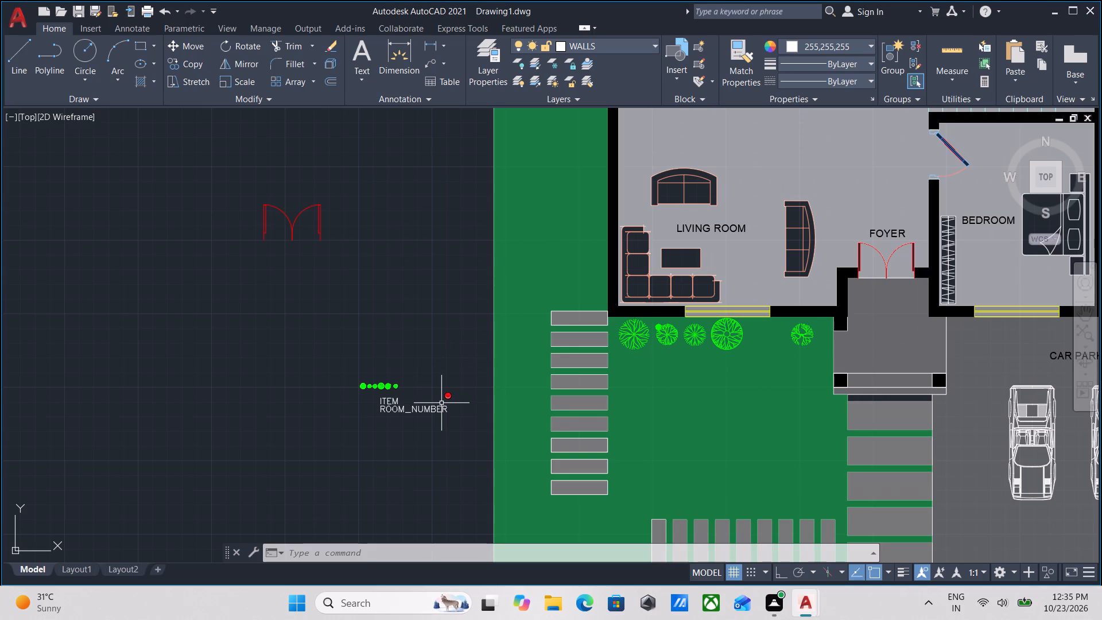
scroll(441, 393, down, 2)
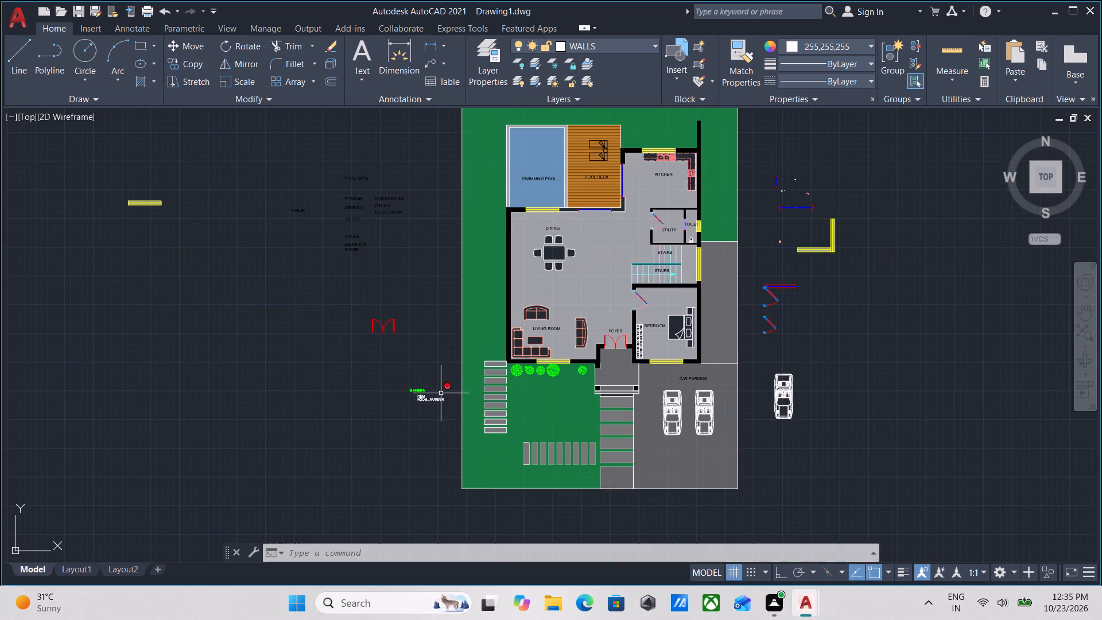
Copy the spare red double door from beside the plan onto the plot's front boundary, at the end of the entrance walkway.
scroll(627, 482, up, 1)
middle_drag(623, 435, 615, 474)
middle_drag(184, 258, 260, 254)
scroll(262, 255, up, 2)
drag(409, 336, 401, 329)
click(293, 256)
text(CO)
key(Return)
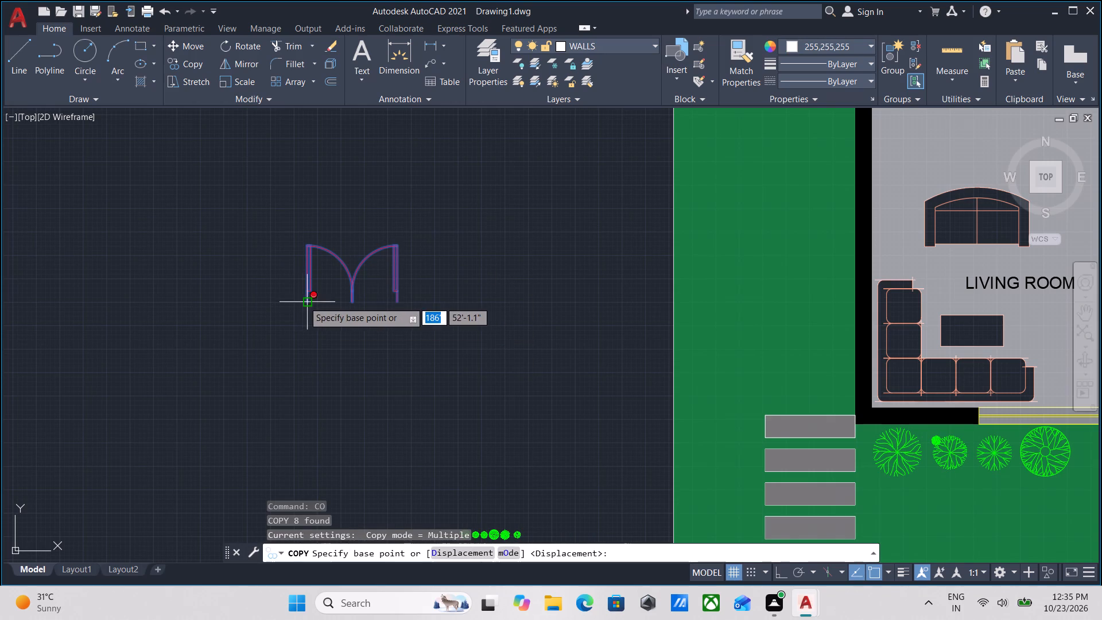
click(304, 301)
scroll(482, 401, down, 1)
middle_drag(482, 401, 320, 162)
scroll(831, 494, up, 2)
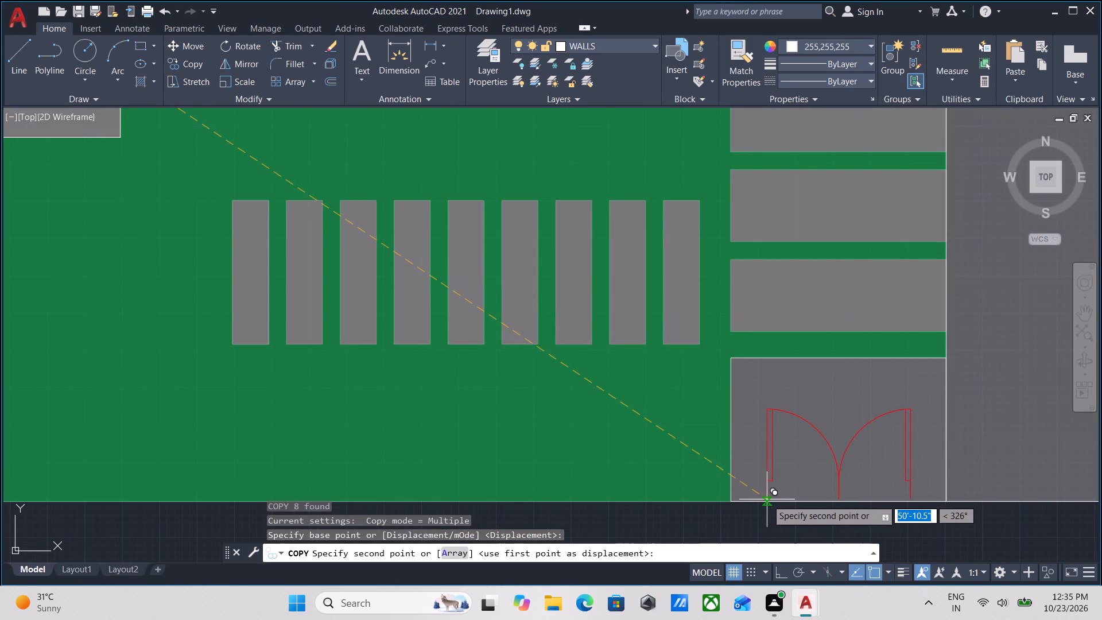
click(766, 500)
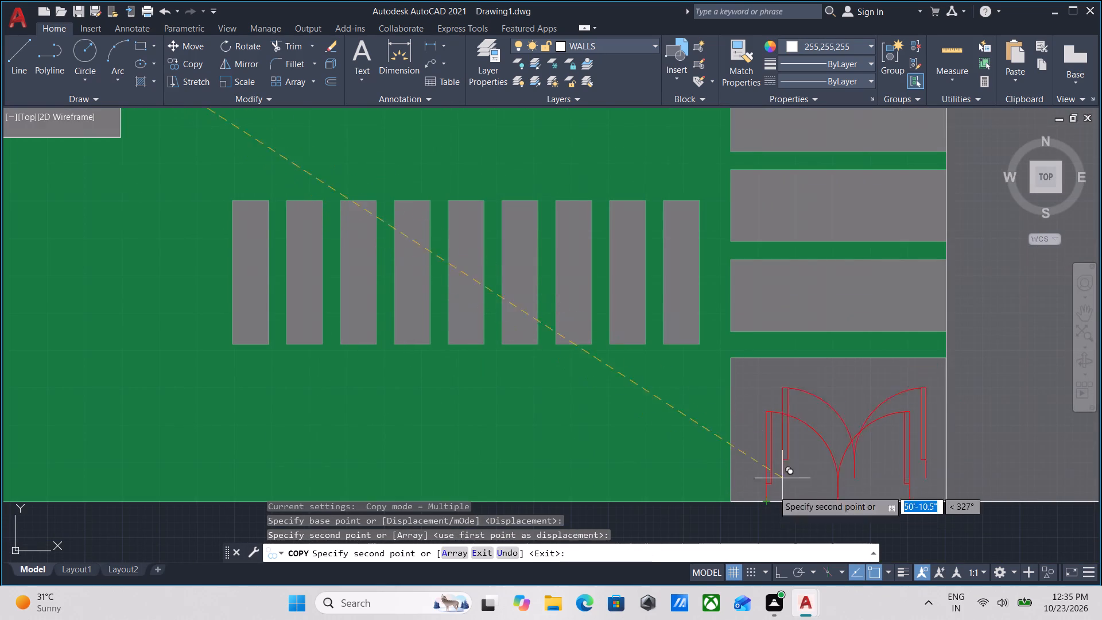
scroll(758, 507, down, 1)
middle_drag(746, 528, 717, 571)
key(Escape)
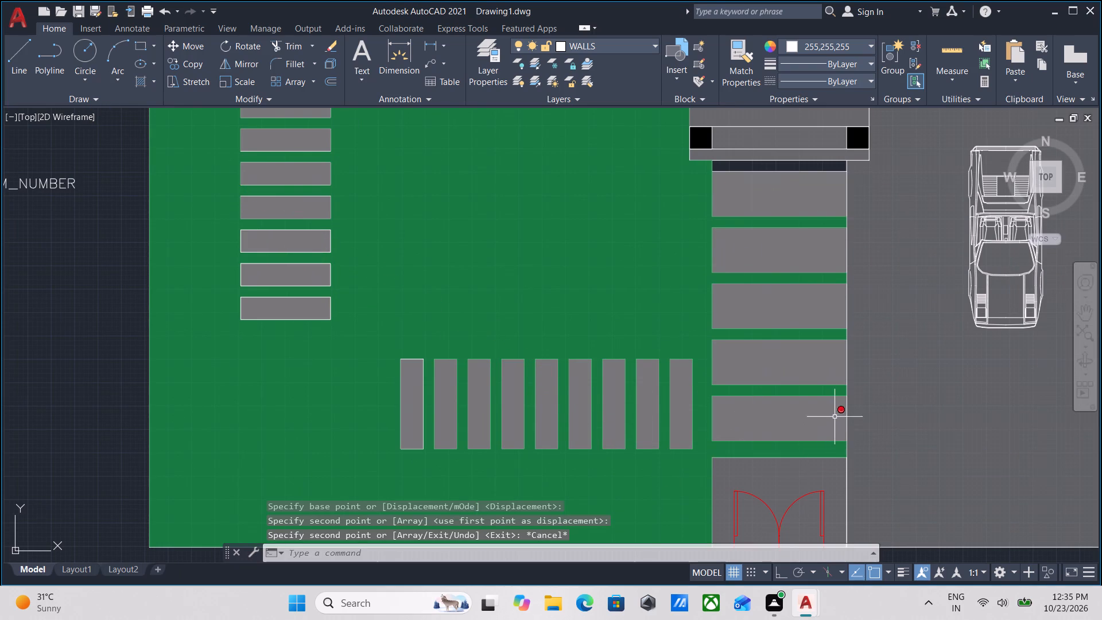
Switch to Autocad Blocks.dwg and select the three adjacent bright-green leafy plants: the lobed one, the pinwheel and the joined pair.
scroll(835, 412, down, 2)
middle_drag(864, 467, 693, 455)
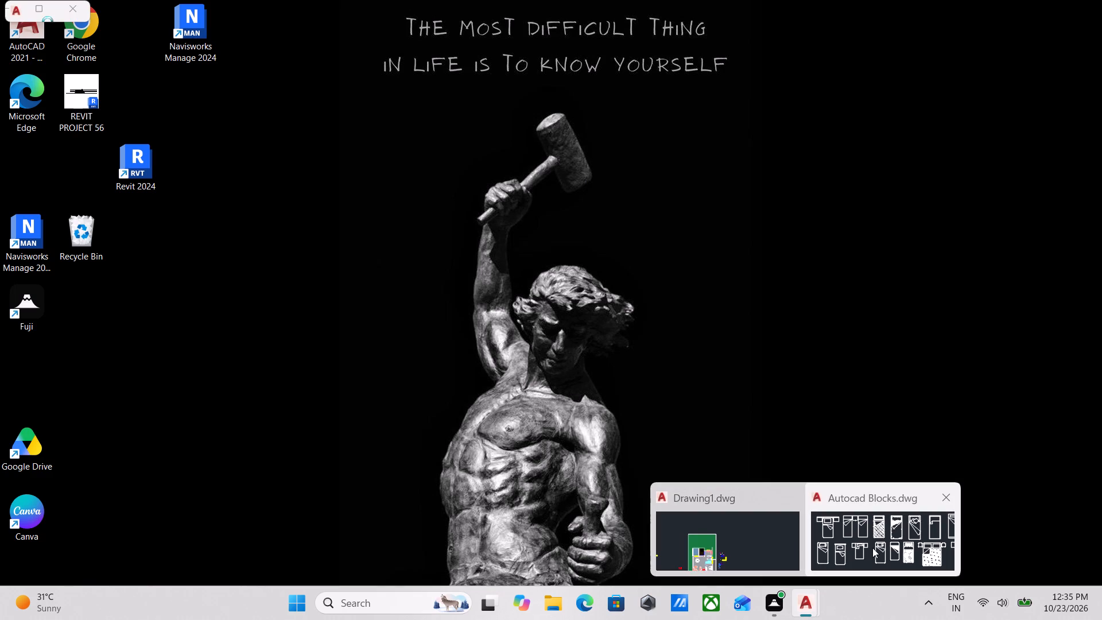
click(872, 548)
scroll(525, 365, down, 2)
scroll(456, 402, down, 2)
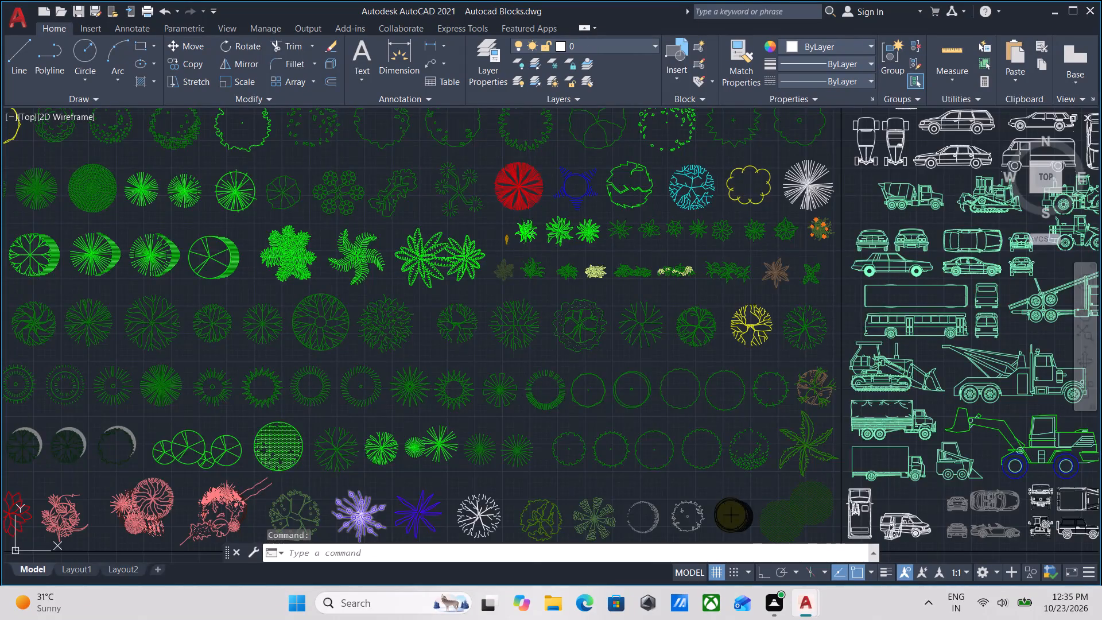
middle_drag(456, 402, 663, 451)
scroll(635, 383, up, 2)
scroll(713, 414, up, 3)
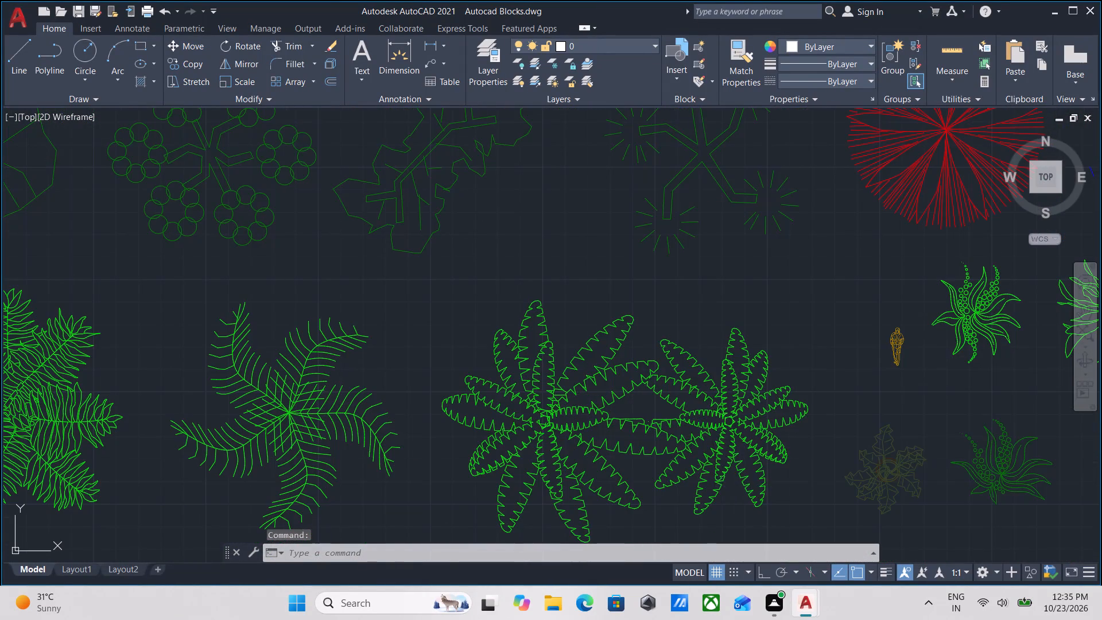
click(743, 487)
scroll(496, 373, down, 1)
middle_drag(496, 373, 689, 327)
click(639, 416)
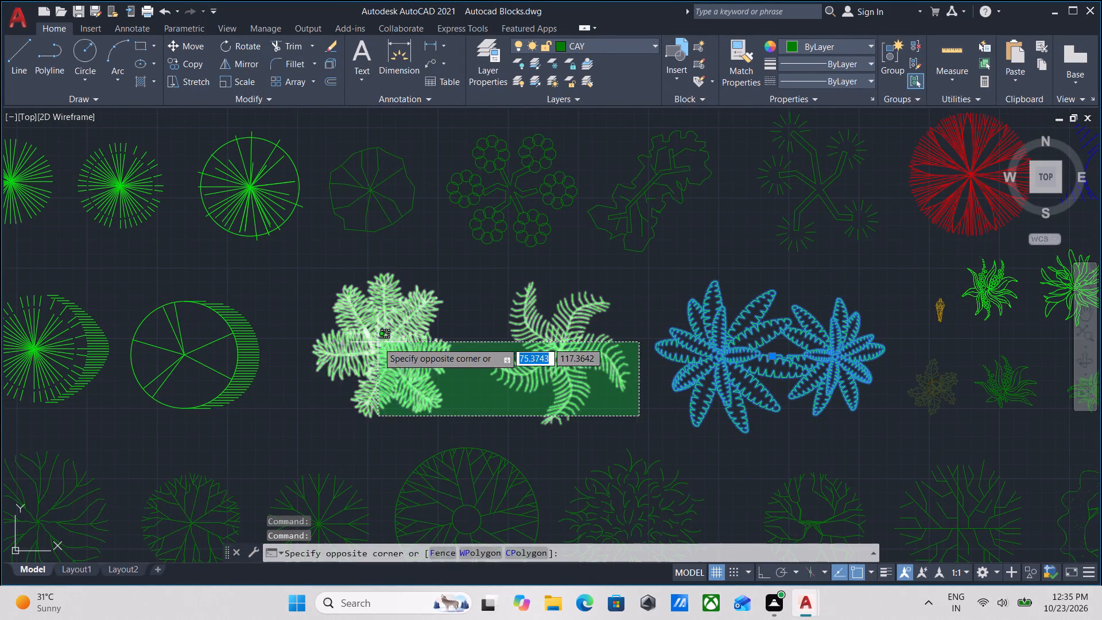
click(378, 342)
Add the large detailed round bush and the smaller round bush beside it to the plant selection.
scroll(378, 342, down, 1)
middle_drag(381, 342, 657, 384)
scroll(666, 377, down, 2)
middle_drag(666, 377, 733, 424)
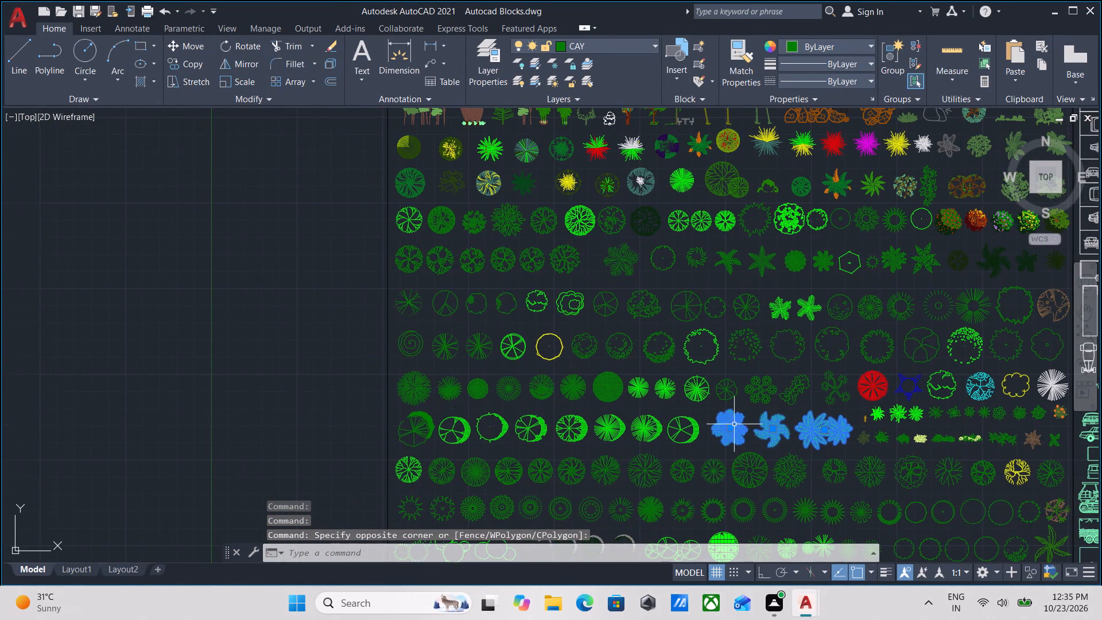
middle_drag(732, 402, 549, 478)
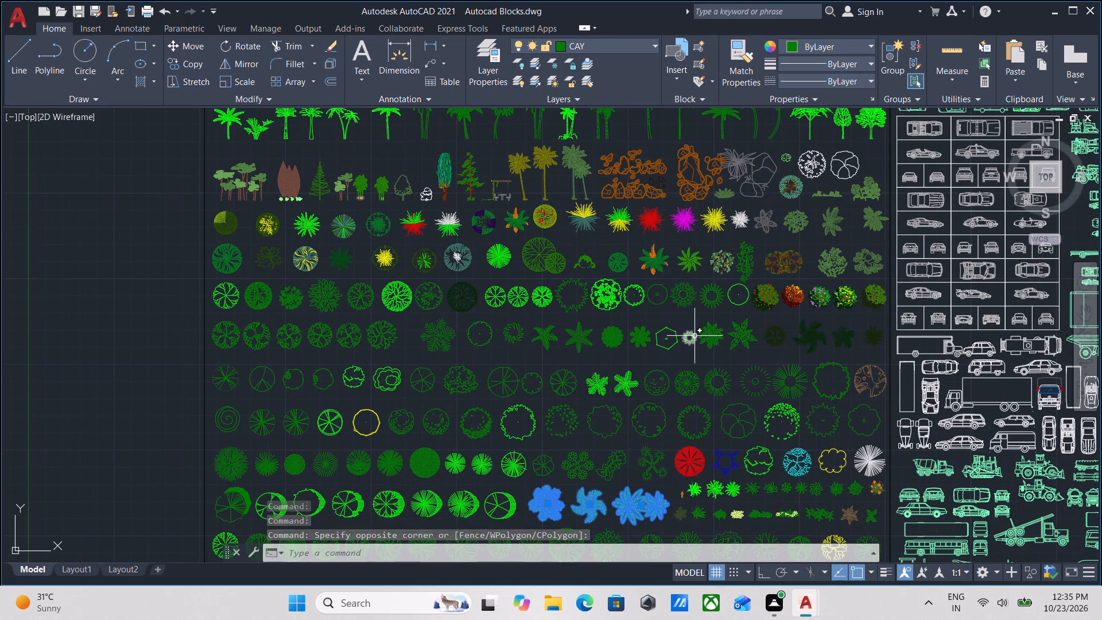
middle_drag(615, 334, 634, 413)
scroll(629, 373, up, 3)
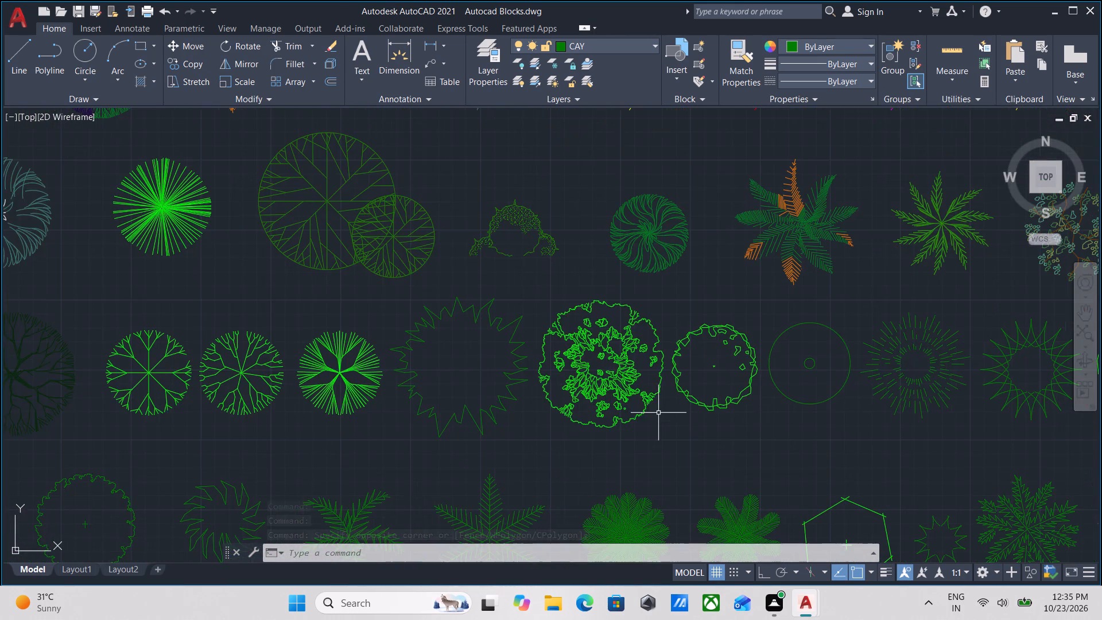
click(659, 420)
click(614, 373)
drag(759, 445, 748, 434)
click(715, 392)
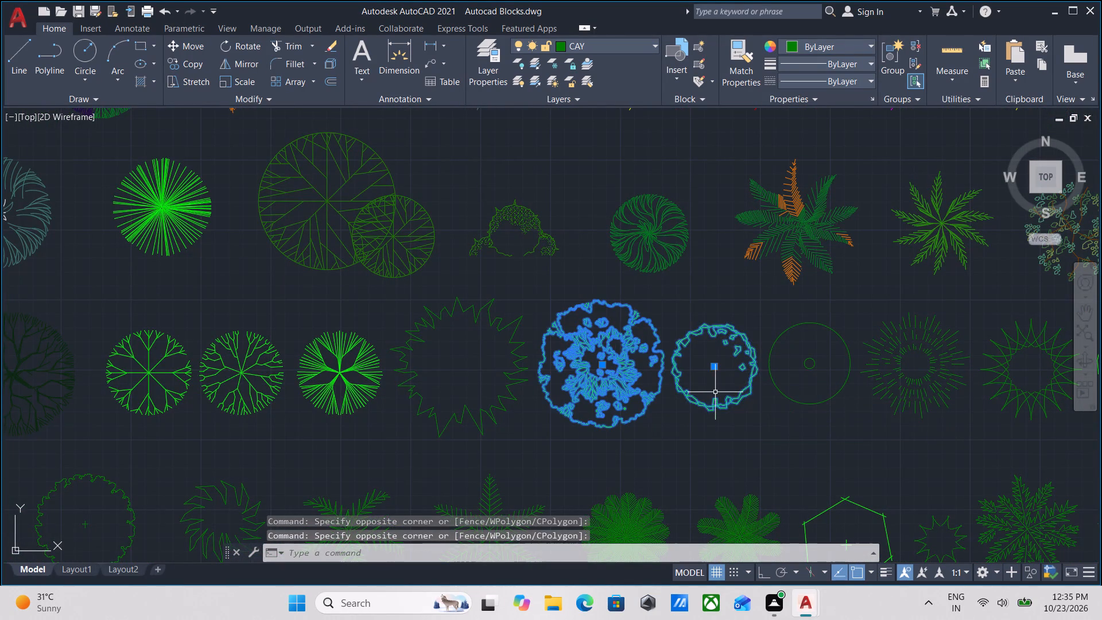
Add the shaded round tree and the radial-line circular tree to the selection, and copy all the selected plants to the clipboard.
scroll(715, 392, down, 2)
middle_drag(715, 392, 688, 305)
middle_drag(724, 401, 689, 281)
middle_drag(676, 385, 664, 325)
middle_drag(487, 397, 603, 349)
scroll(557, 427, up, 1)
click(585, 436)
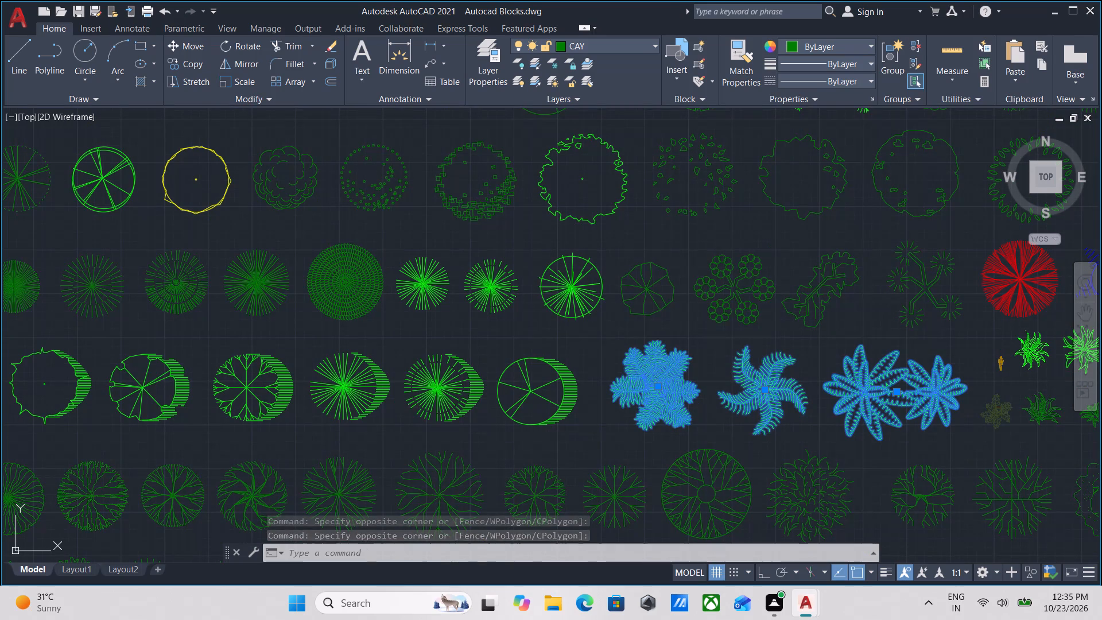
click(553, 382)
click(584, 343)
click(570, 289)
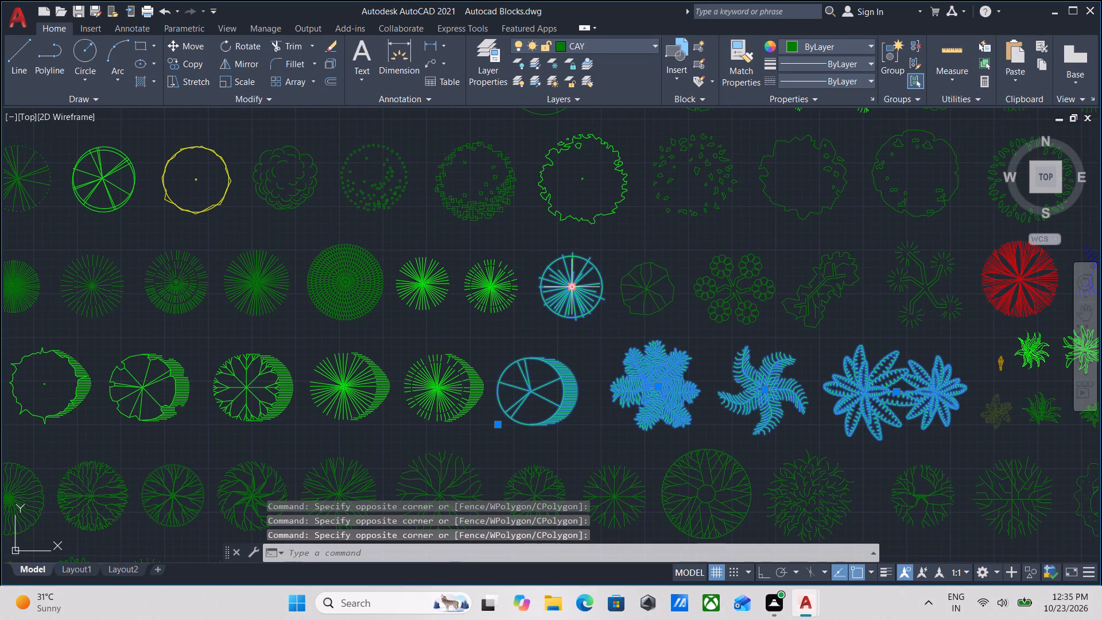
key(ctrl+c)
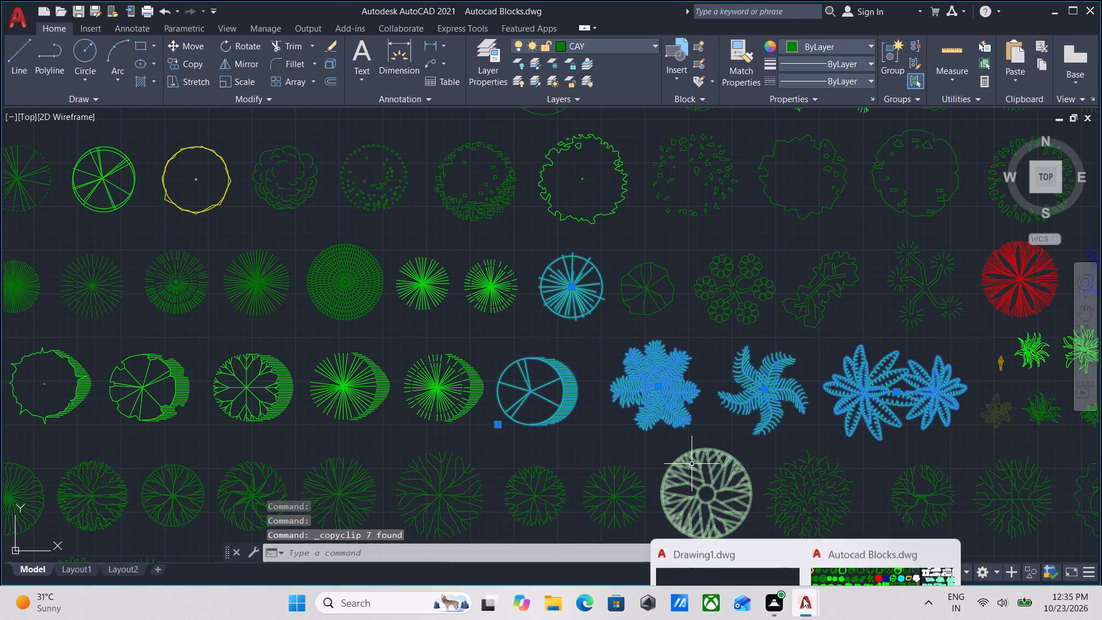
Return to Drawing1.dwg and paste the copied plants into the empty space beside the front garden.
click(759, 550)
scroll(330, 444, up, 1)
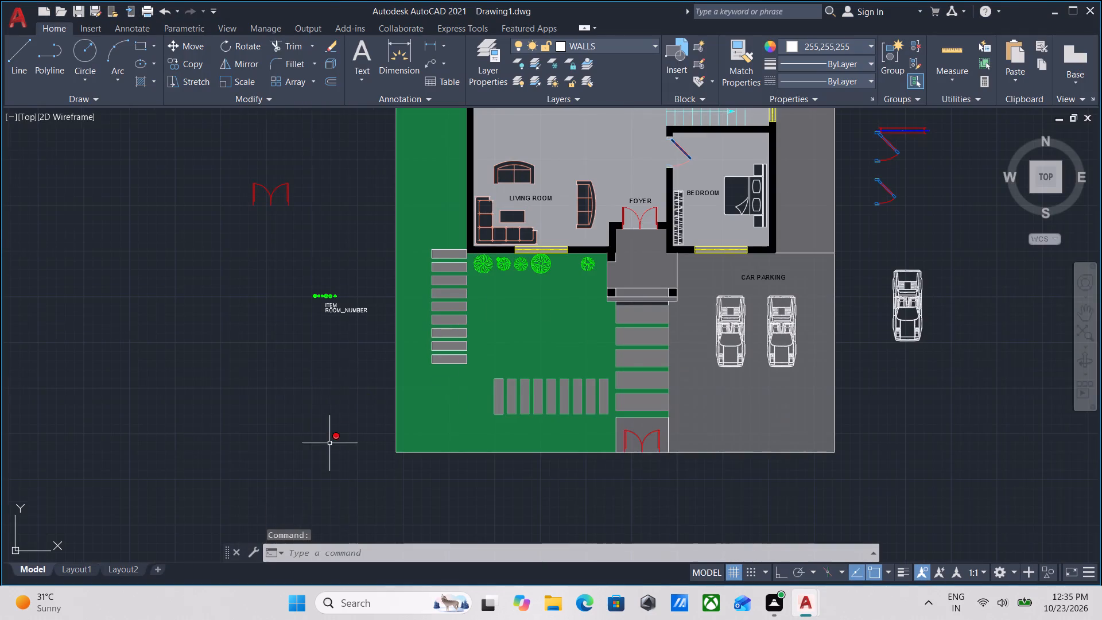
scroll(330, 444, up, 1)
scroll(486, 449, up, 1)
middle_drag(219, 438, 401, 453)
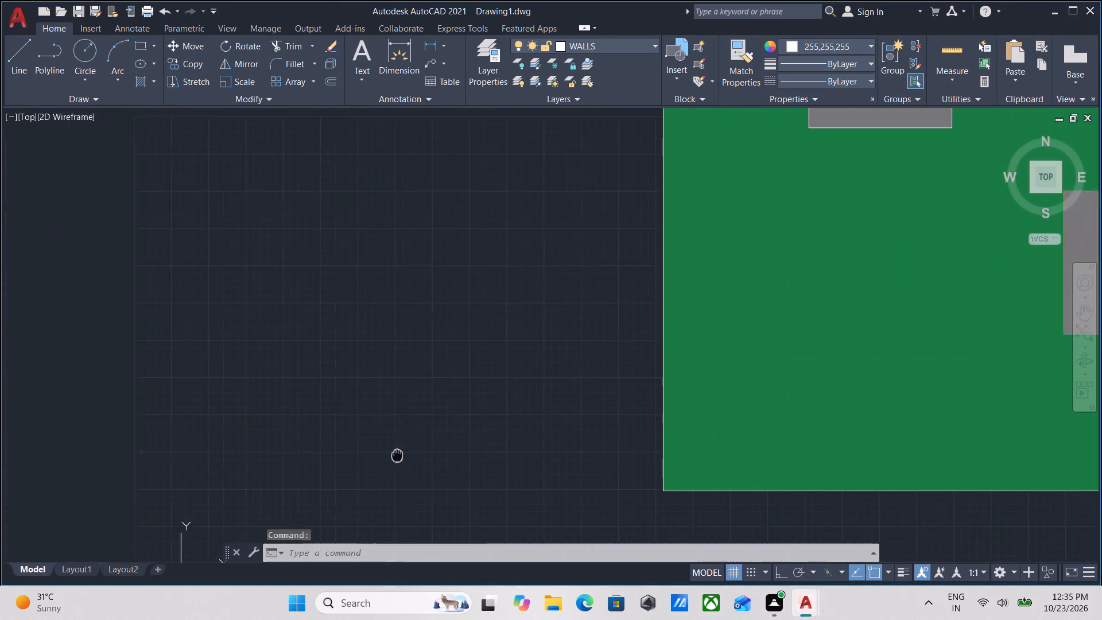
middle_drag(401, 453, 434, 445)
key(ctrl+v)
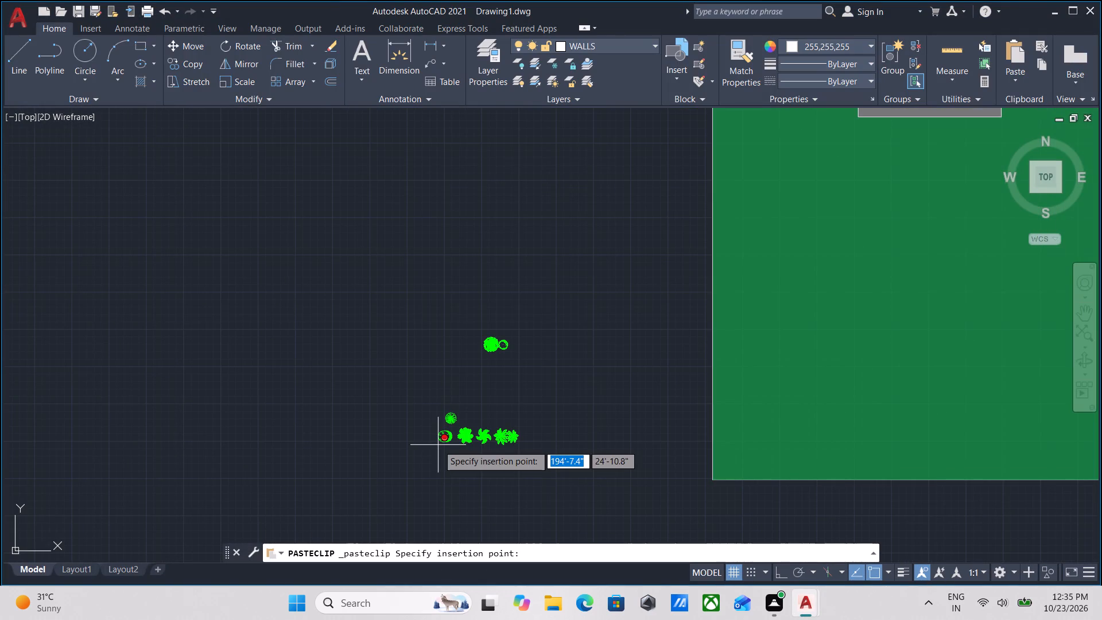
click(438, 445)
scroll(460, 427, up, 2)
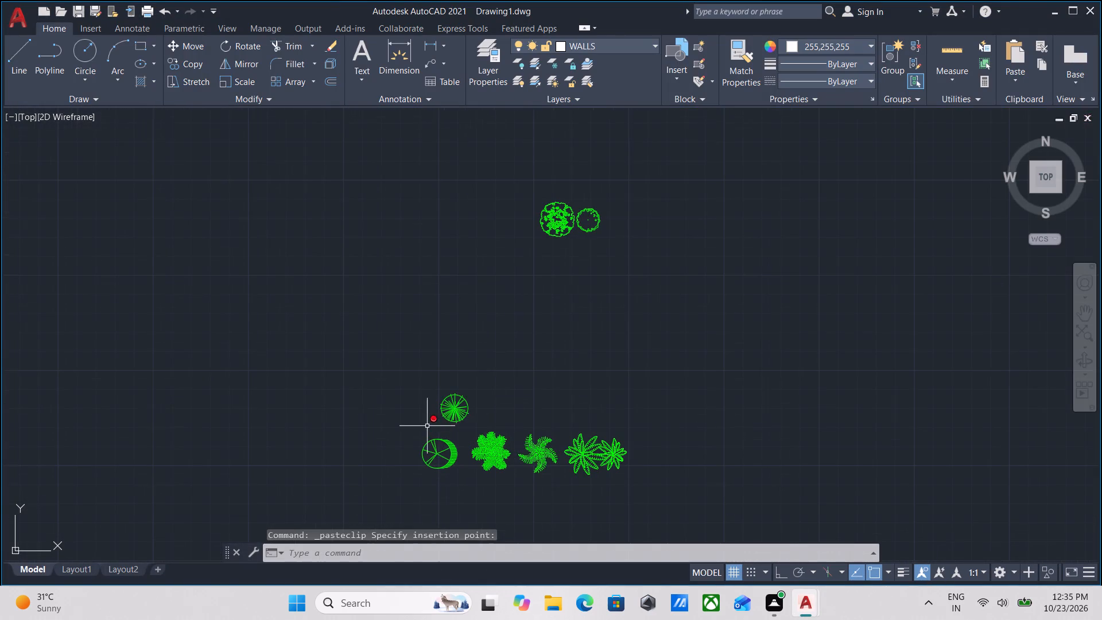
Move the pasted radial-line tree so it sits directly above the shaded round tree.
drag(523, 394, 506, 395)
click(419, 401)
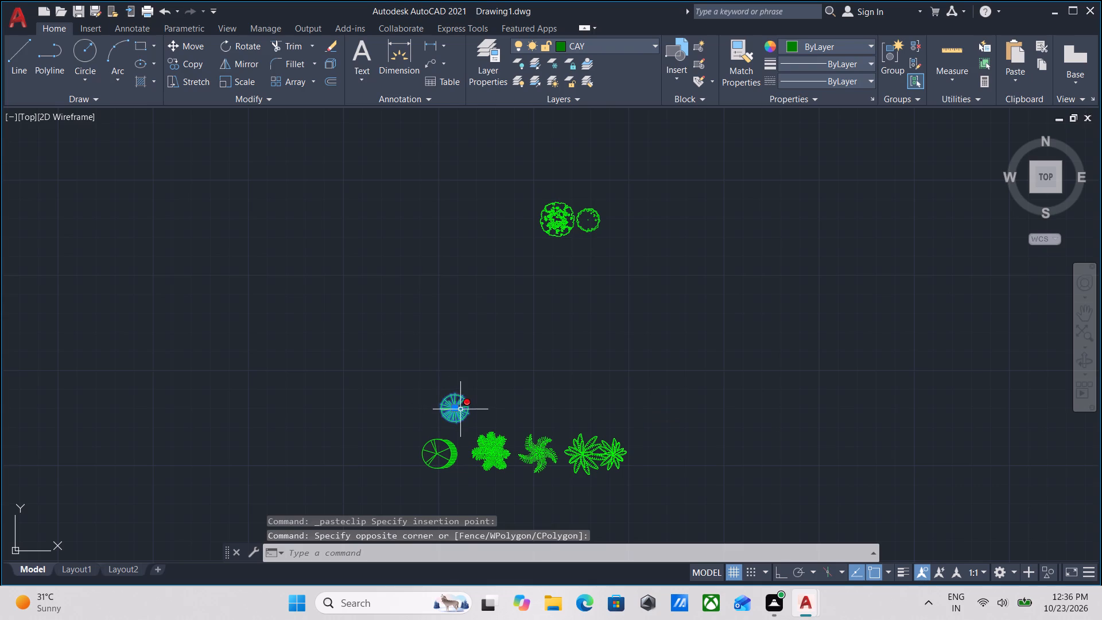
click(453, 409)
click(425, 409)
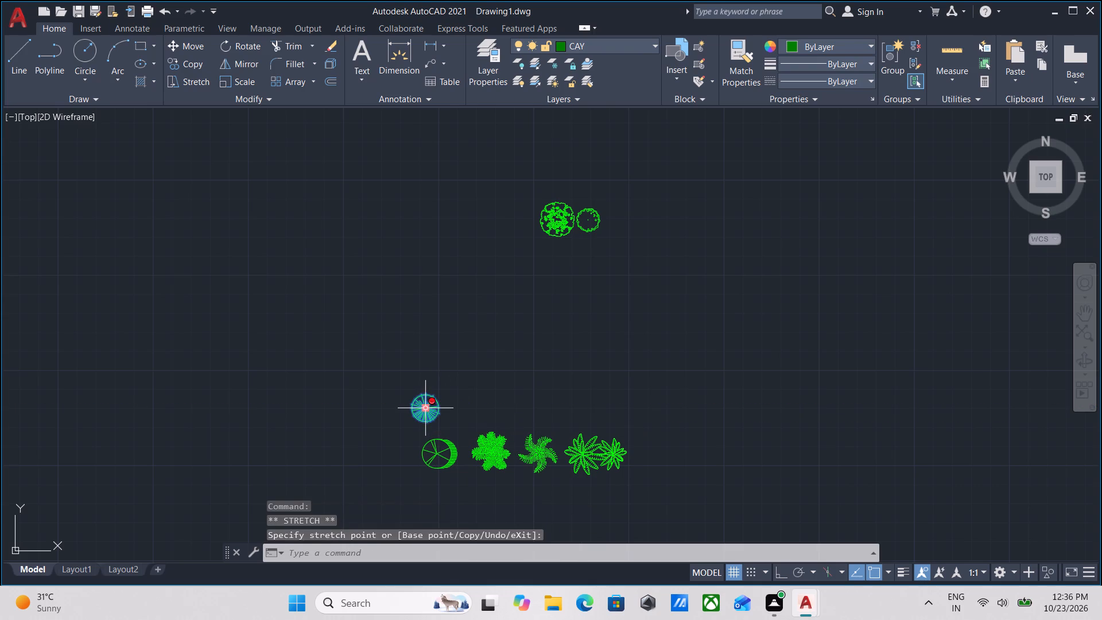
click(425, 409)
click(439, 400)
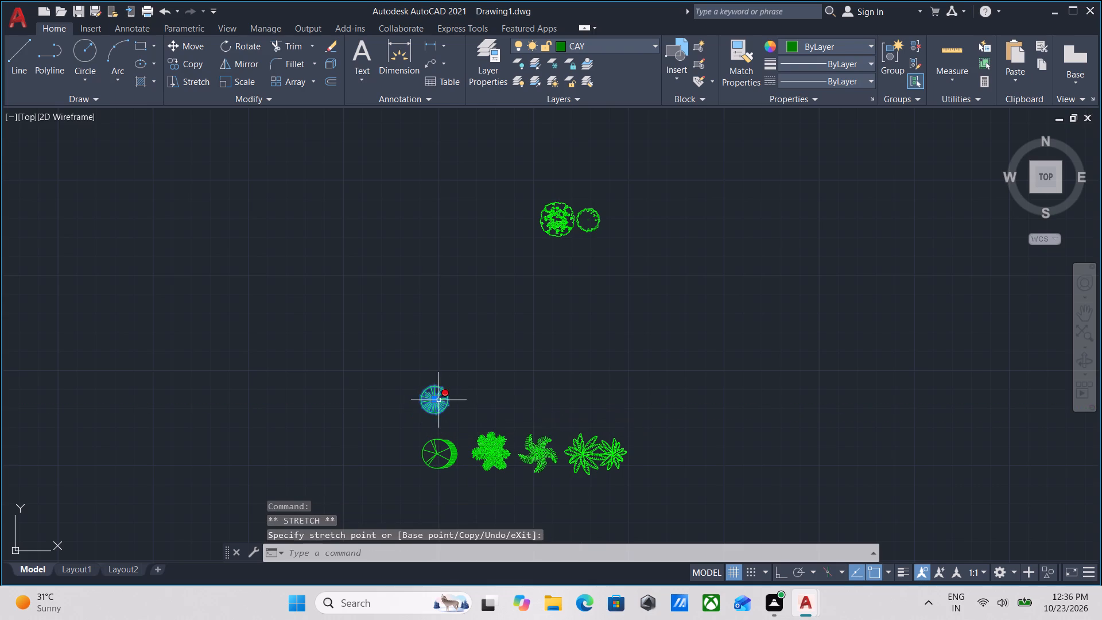
Move the large detailed bush above the radial-line tree and the small round bush above that, forming one column.
click(558, 228)
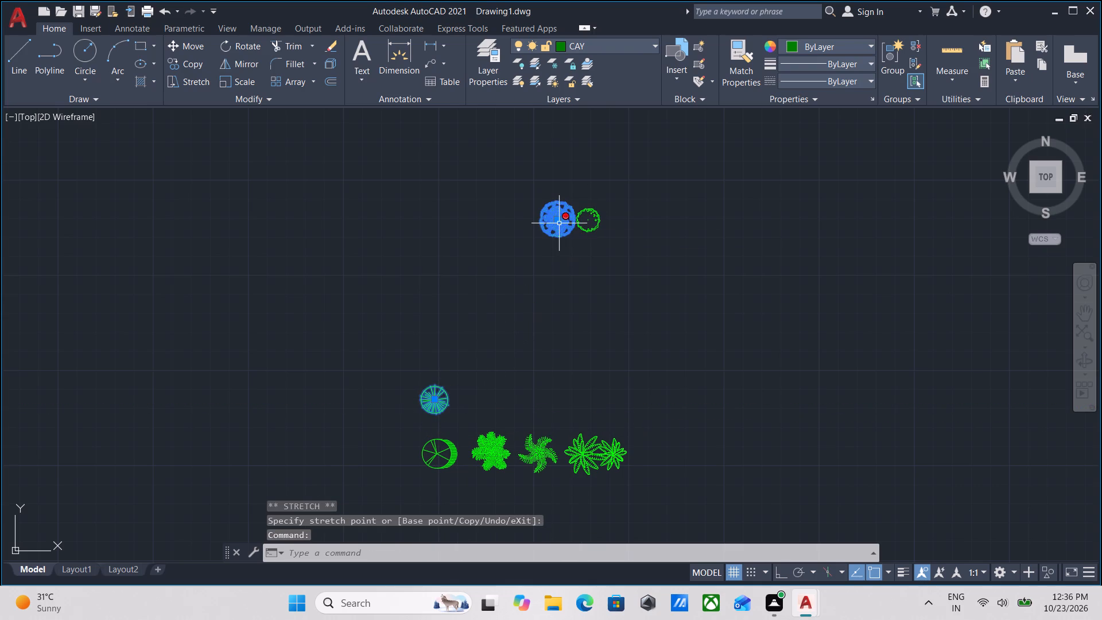
click(559, 222)
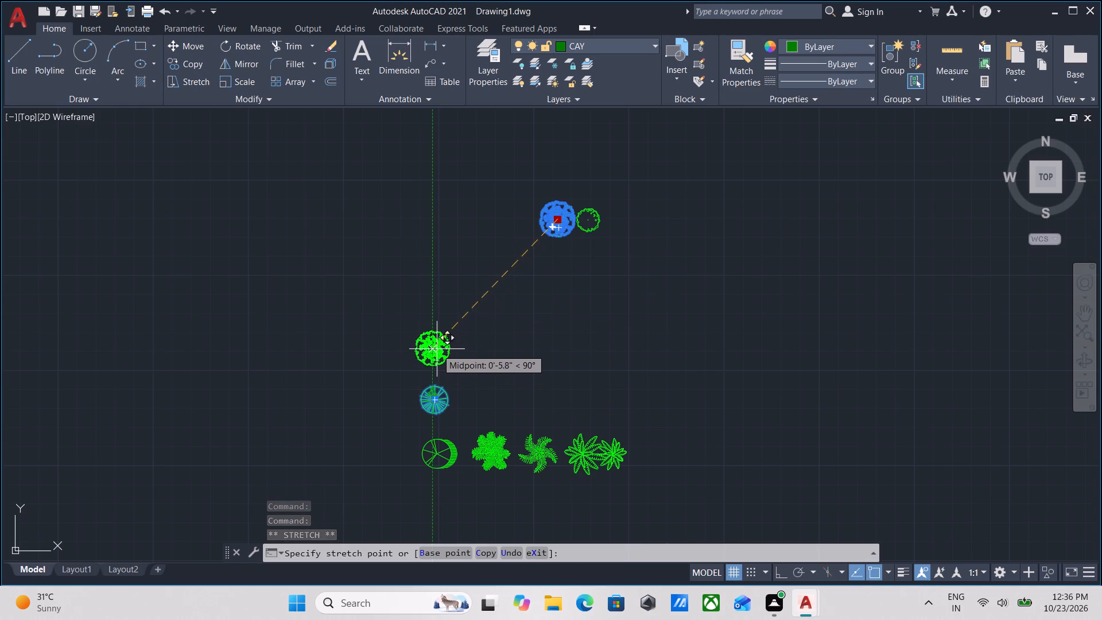
click(437, 349)
click(592, 224)
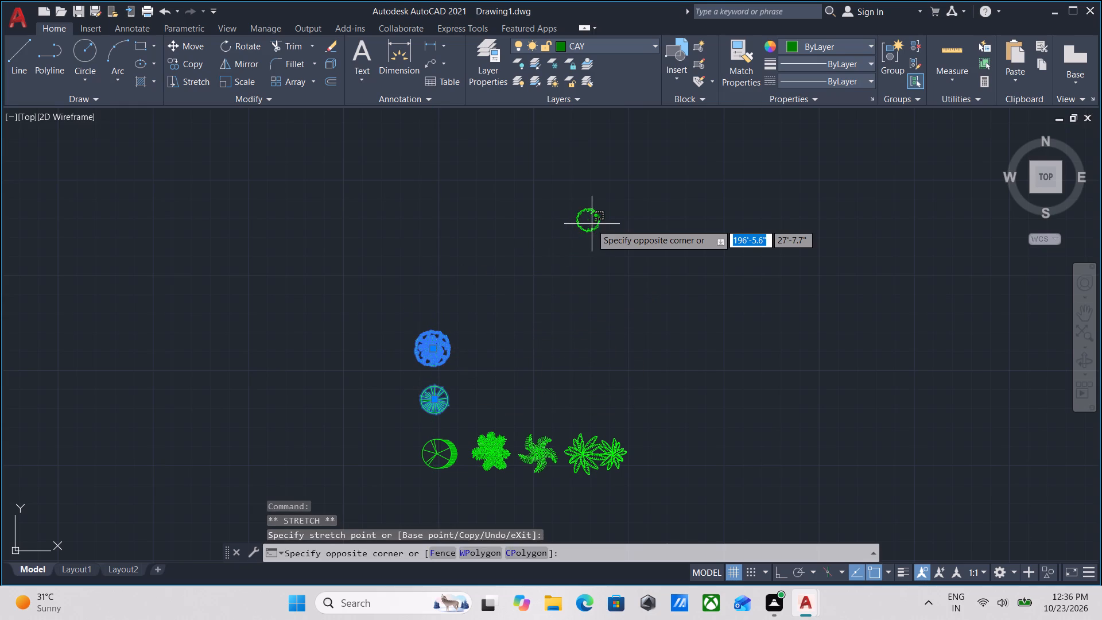
click(583, 220)
click(588, 222)
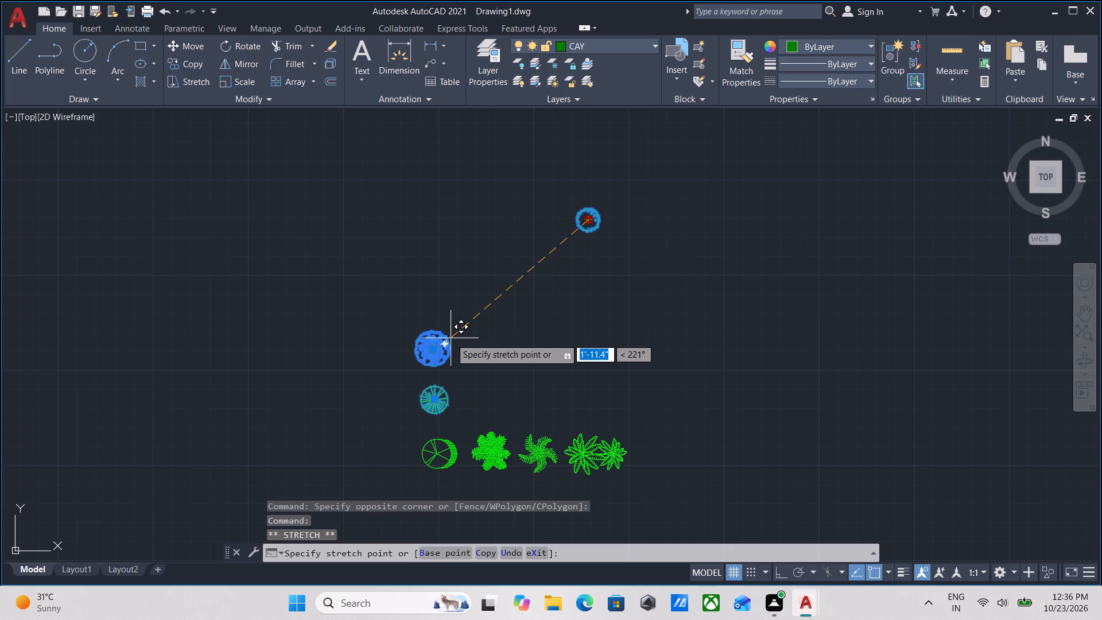
click(433, 297)
key(Escape)
Move the twin long-leaf plant slightly farther out along the bottom row, away from the swirling-leaf plant.
scroll(545, 456, down, 1)
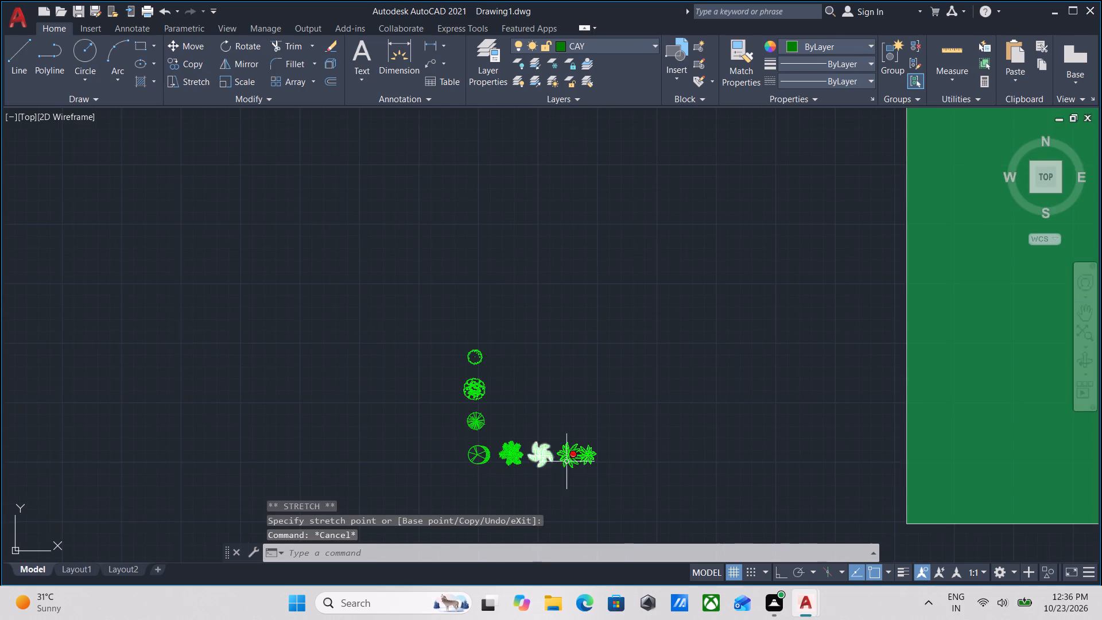
scroll(584, 475, up, 4)
drag(670, 446, 644, 417)
click(582, 344)
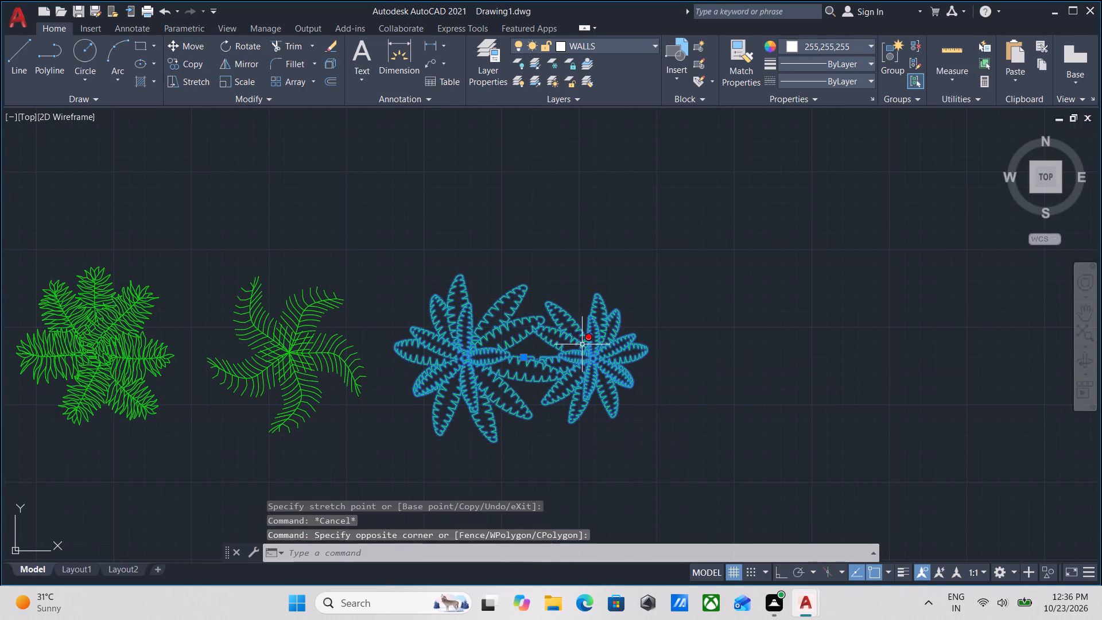
click(524, 359)
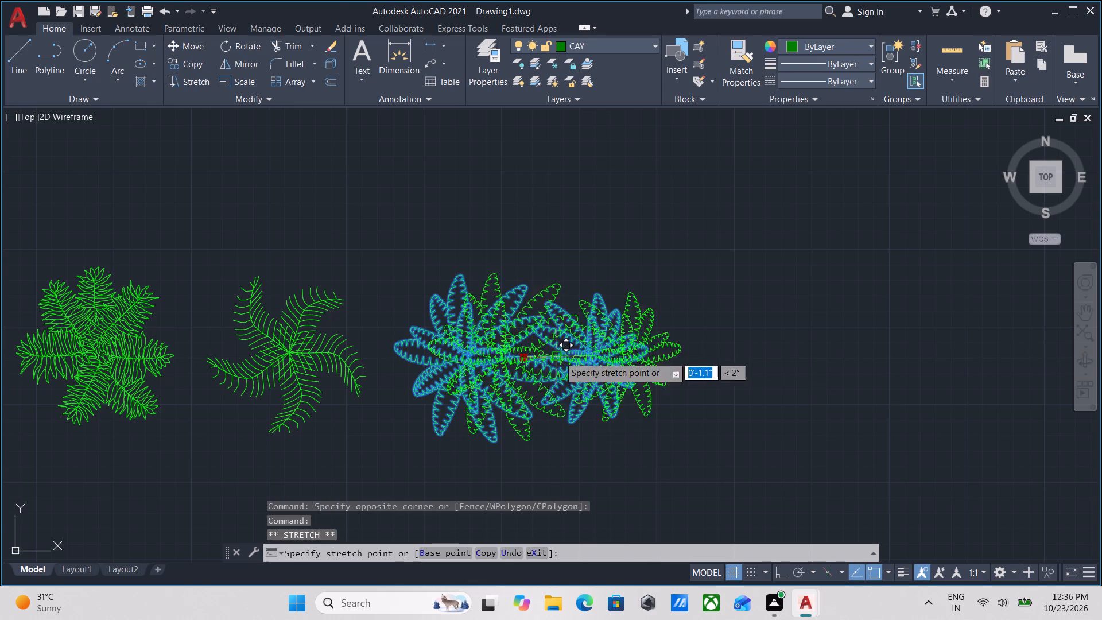
click(603, 356)
Select all the pasted plants in the L-shaped arrangement and scale them up by a factor of about 4.5 from the shaded tree's corner.
scroll(436, 398, down, 3)
middle_drag(436, 398, 488, 403)
scroll(499, 408, down, 1)
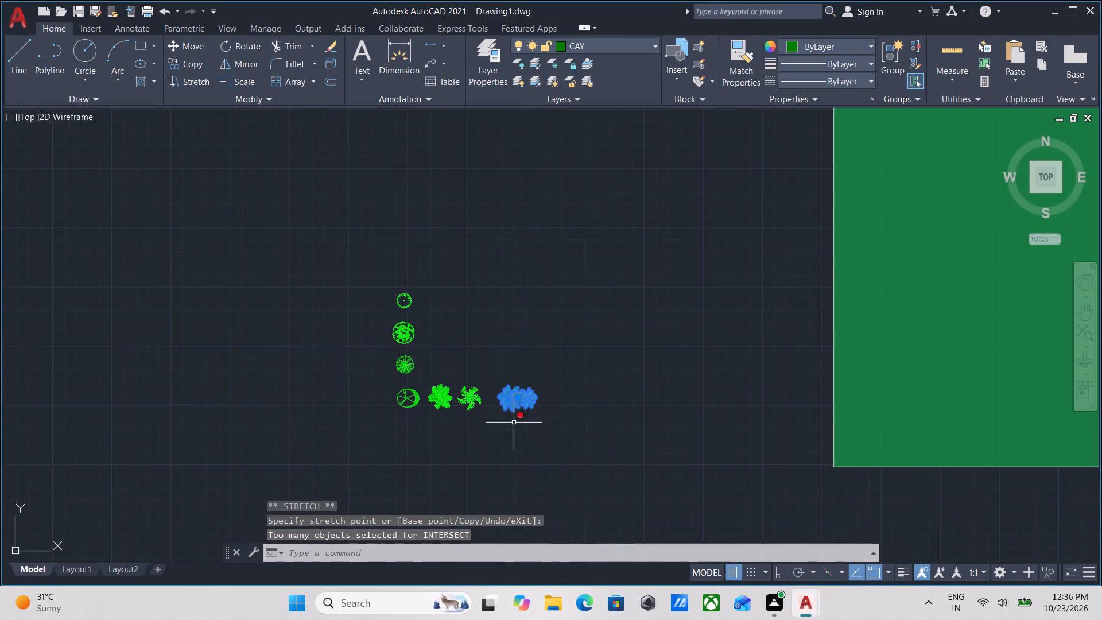
drag(582, 459, 578, 451)
click(328, 233)
scroll(479, 413, up, 1)
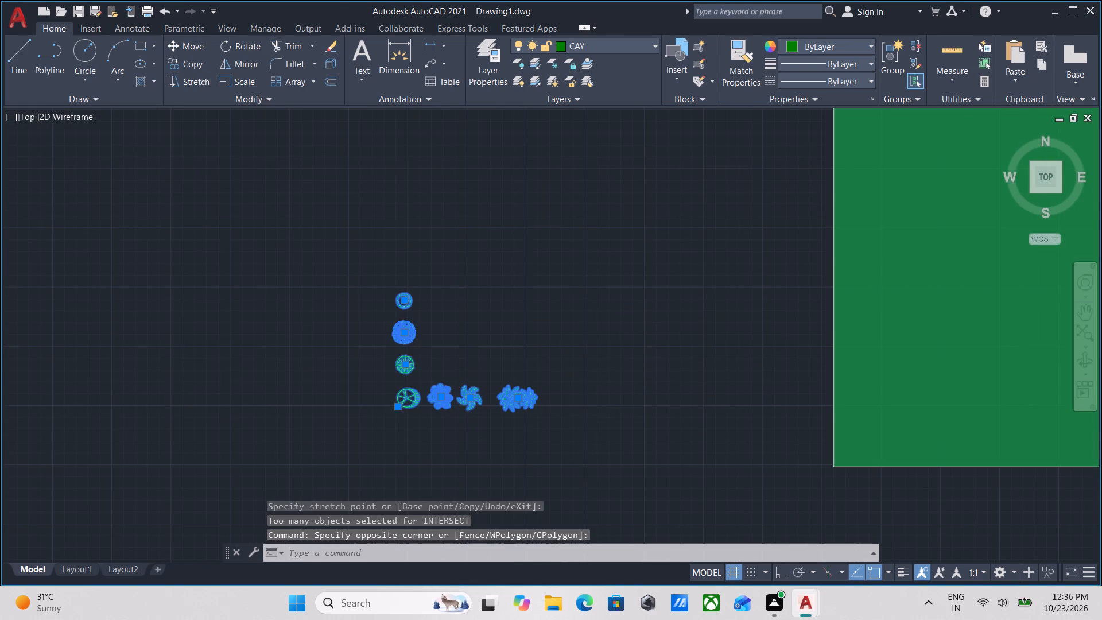
text(SC)
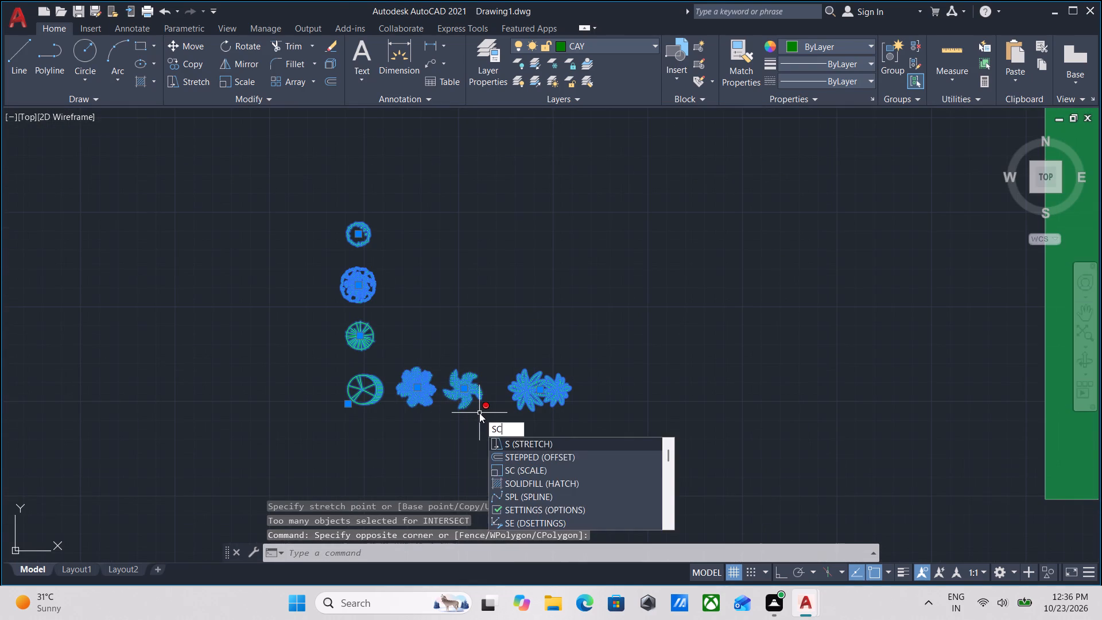
key(Return)
click(356, 402)
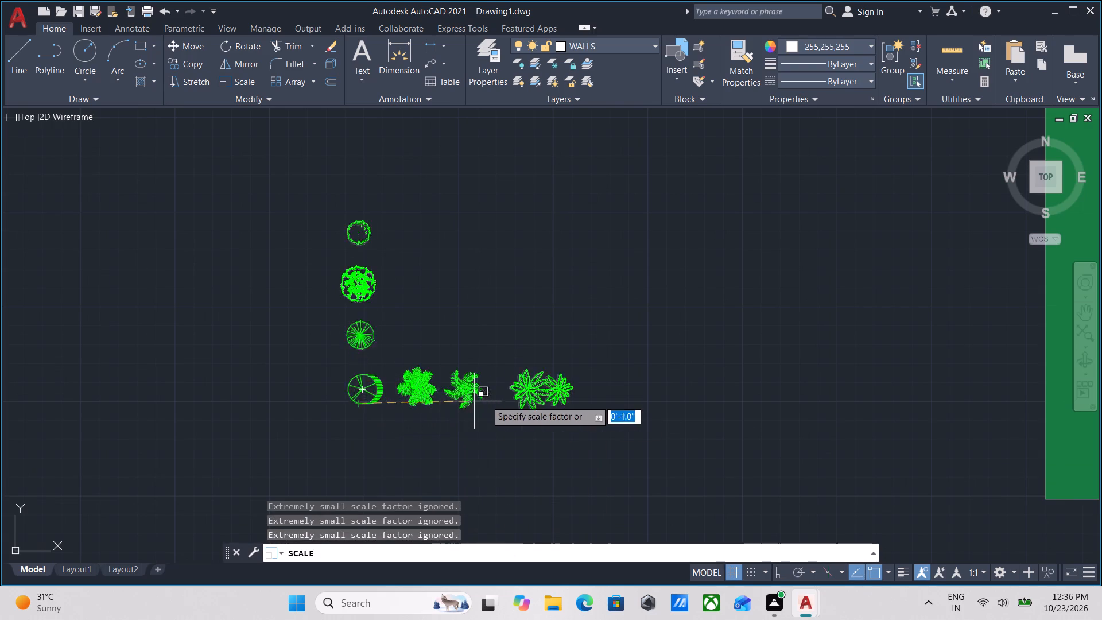
scroll(510, 400, down, 3)
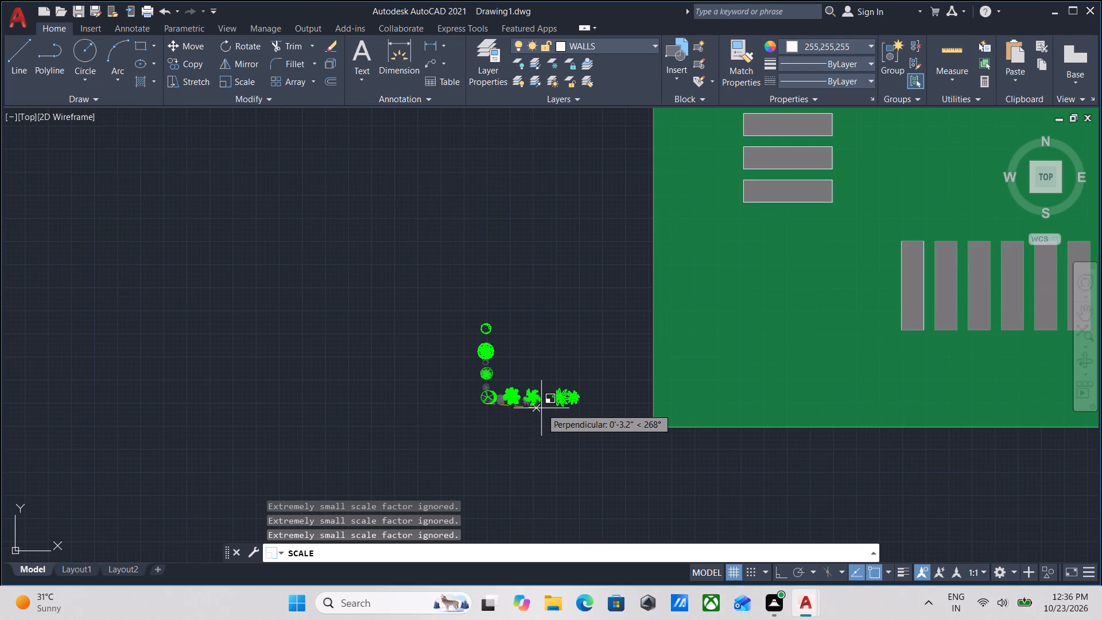
scroll(560, 404, down, 1)
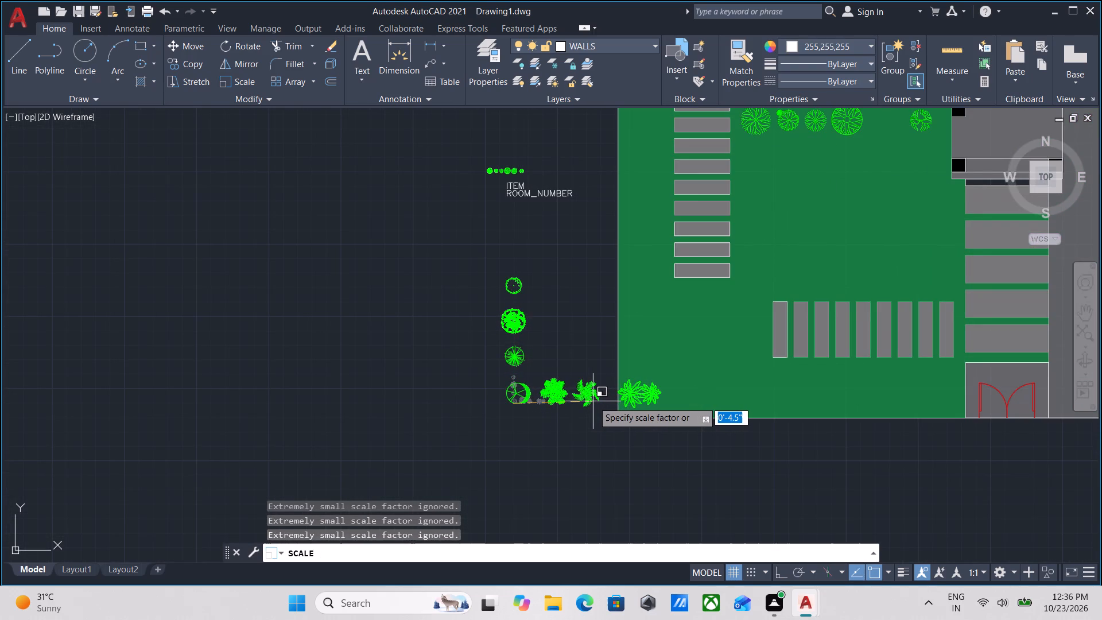
click(593, 401)
Group the four bottom-row plant blocks with the radial-line tree and the large detailed bush.
scroll(577, 412, up, 2)
click(576, 429)
click(433, 327)
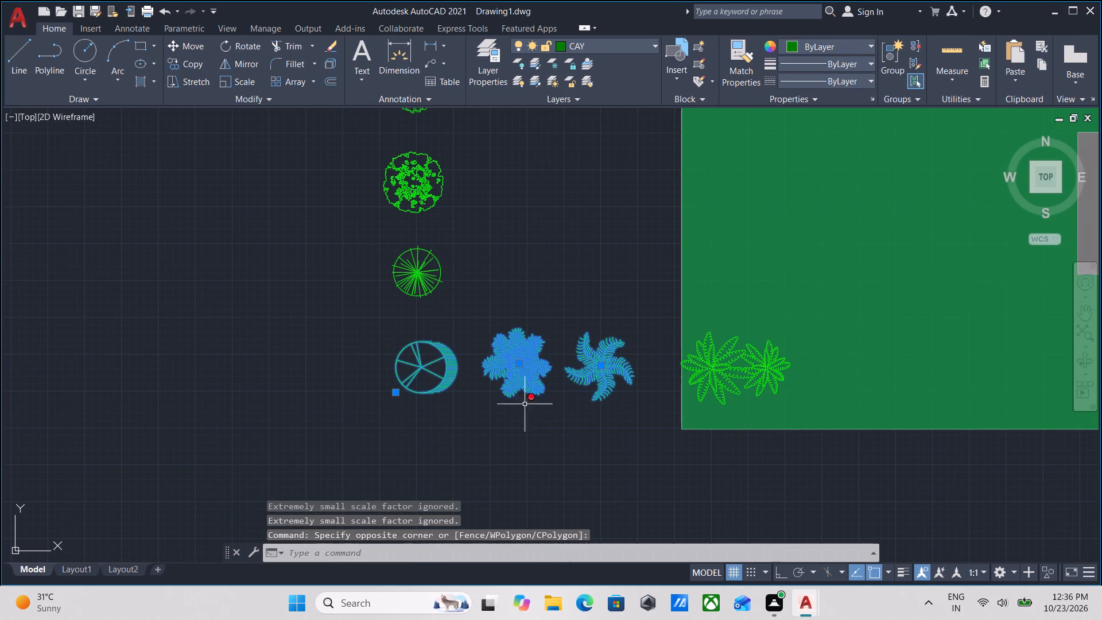
scroll(742, 372, up, 2)
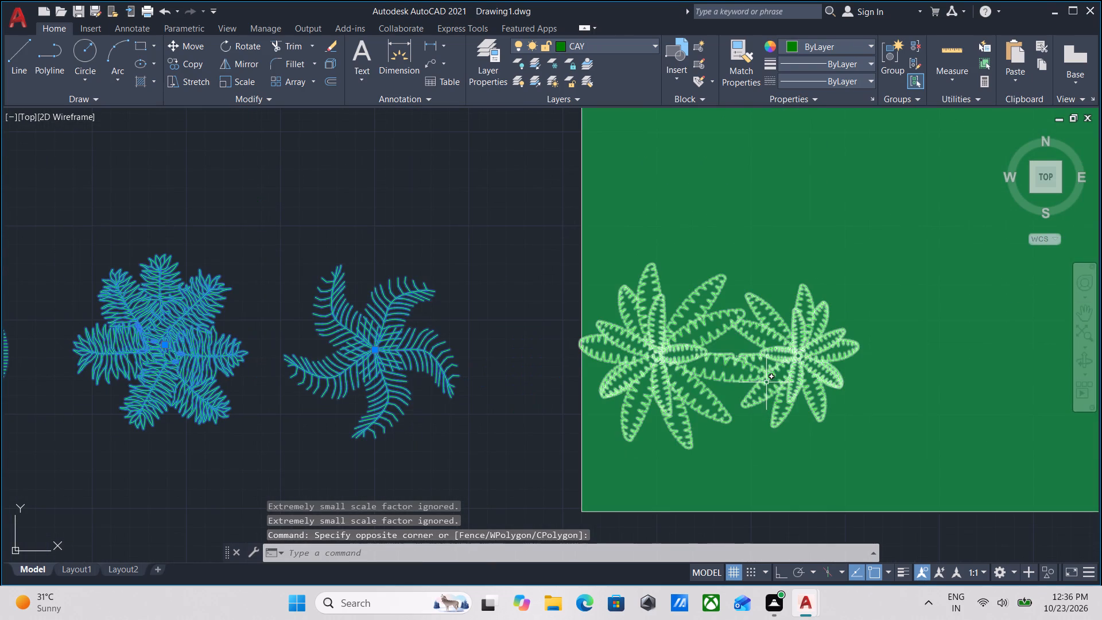
click(766, 382)
scroll(282, 322, down, 1)
middle_drag(288, 331, 420, 453)
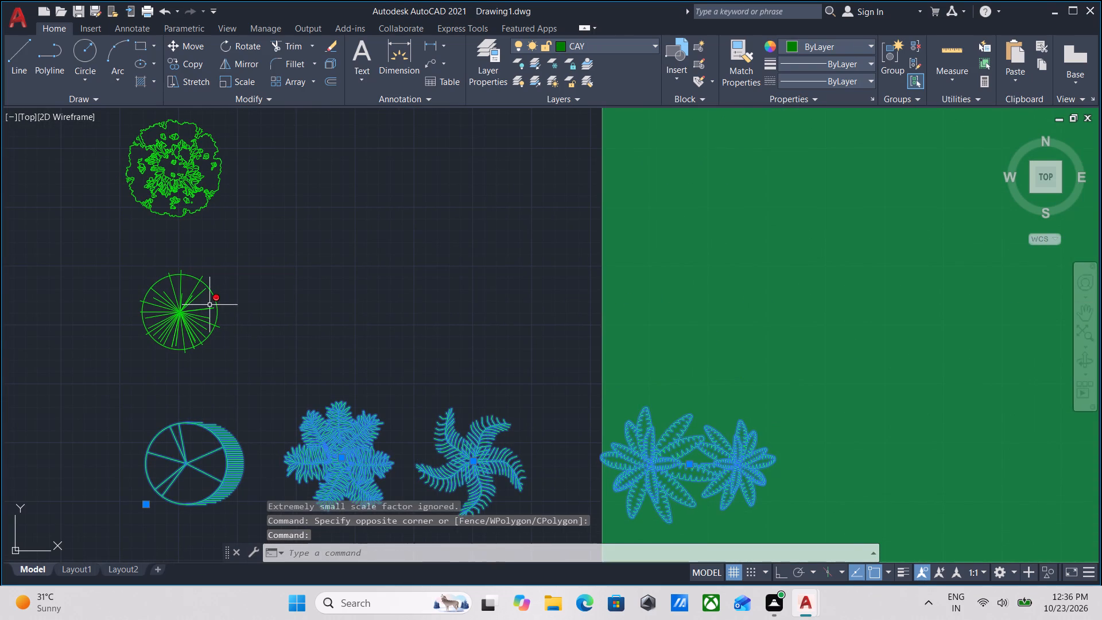
click(209, 305)
click(146, 306)
click(156, 223)
click(108, 154)
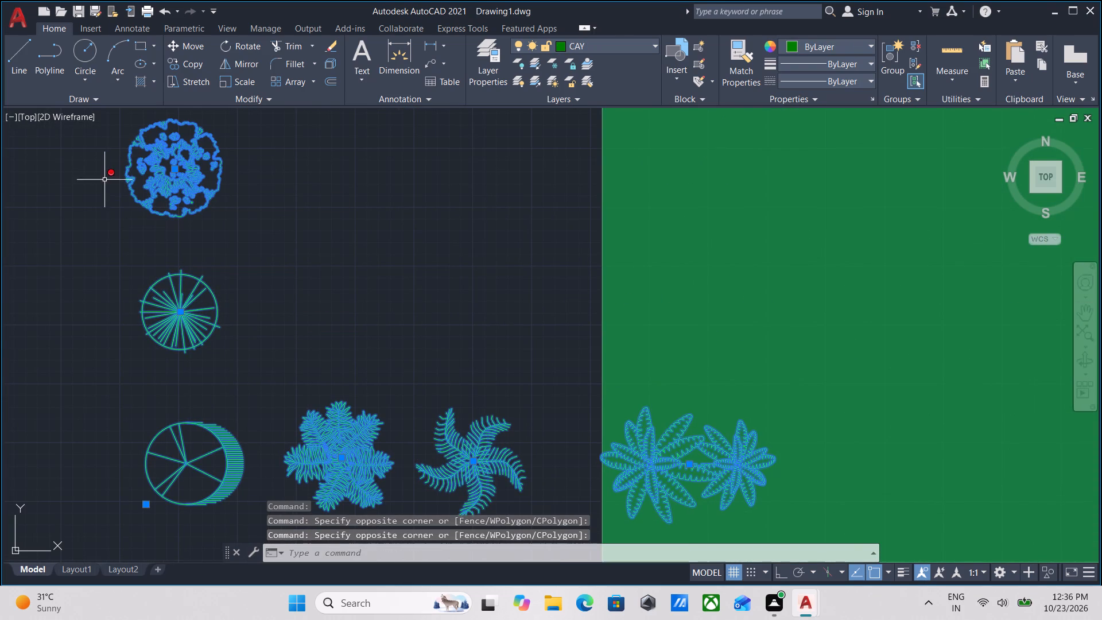
key(g)
key(Return)
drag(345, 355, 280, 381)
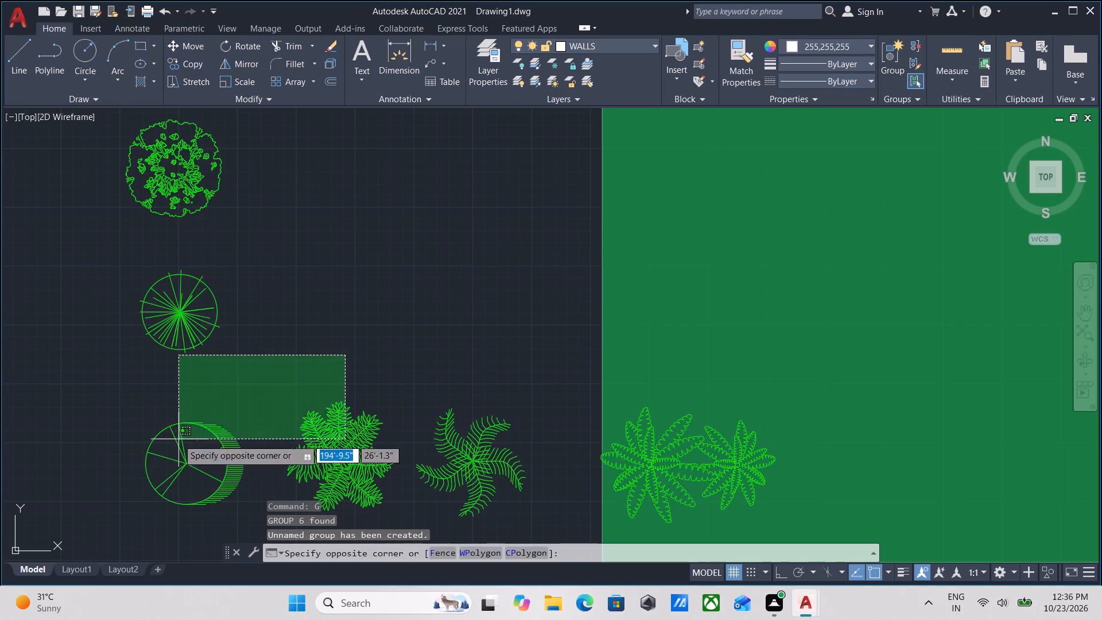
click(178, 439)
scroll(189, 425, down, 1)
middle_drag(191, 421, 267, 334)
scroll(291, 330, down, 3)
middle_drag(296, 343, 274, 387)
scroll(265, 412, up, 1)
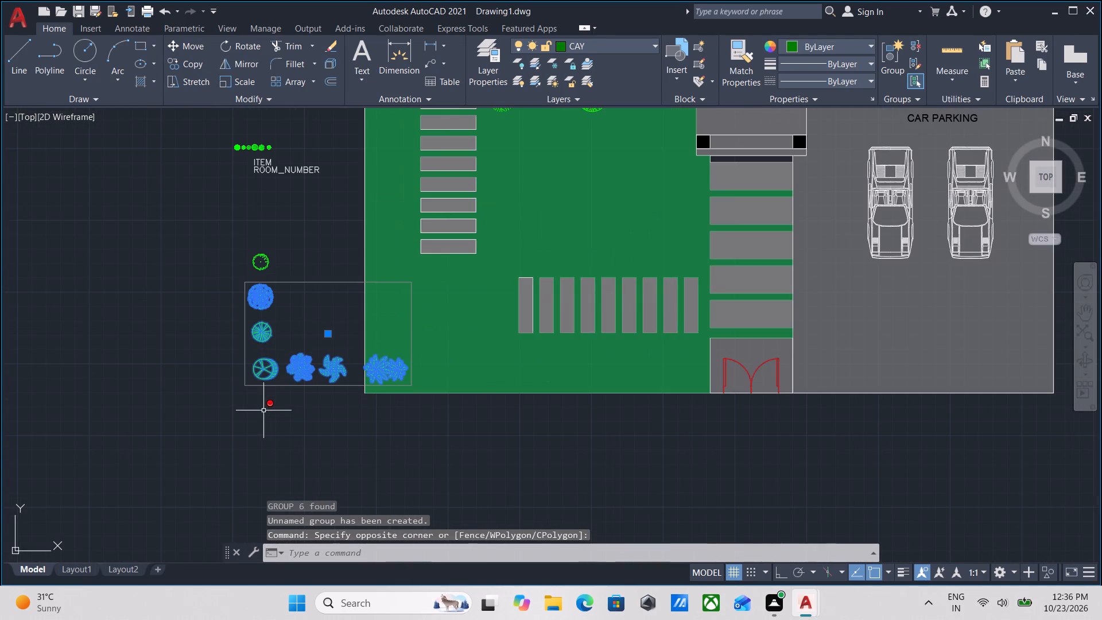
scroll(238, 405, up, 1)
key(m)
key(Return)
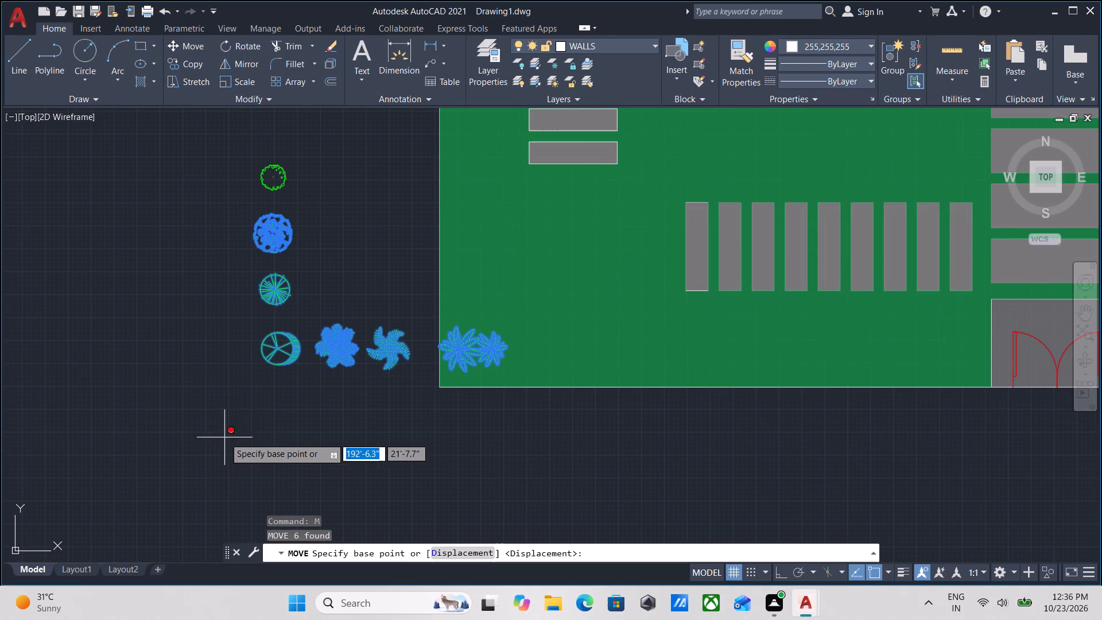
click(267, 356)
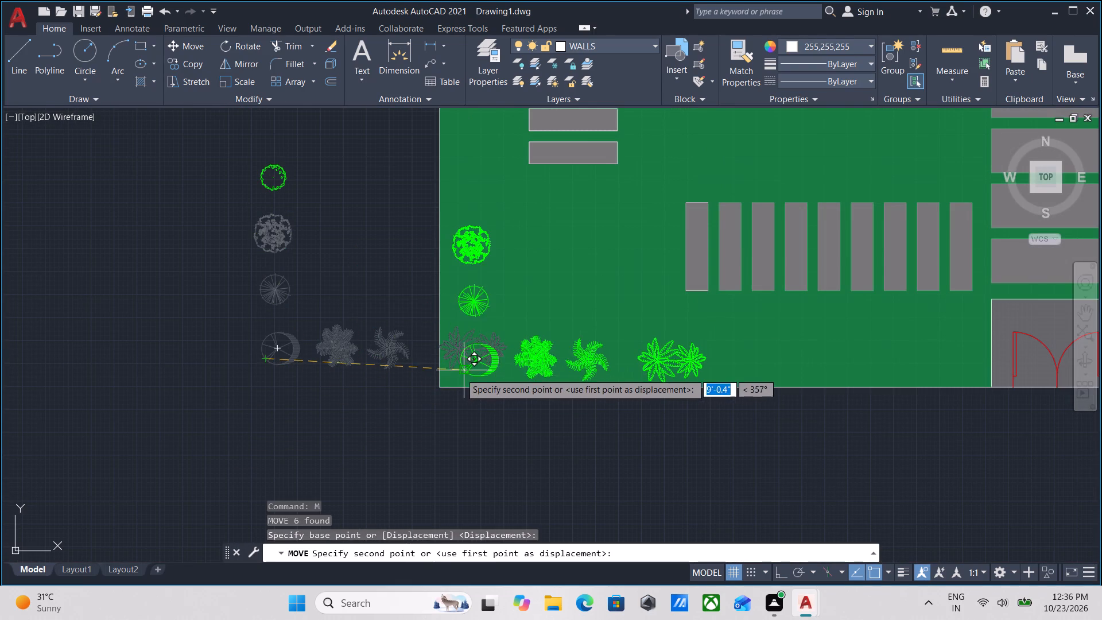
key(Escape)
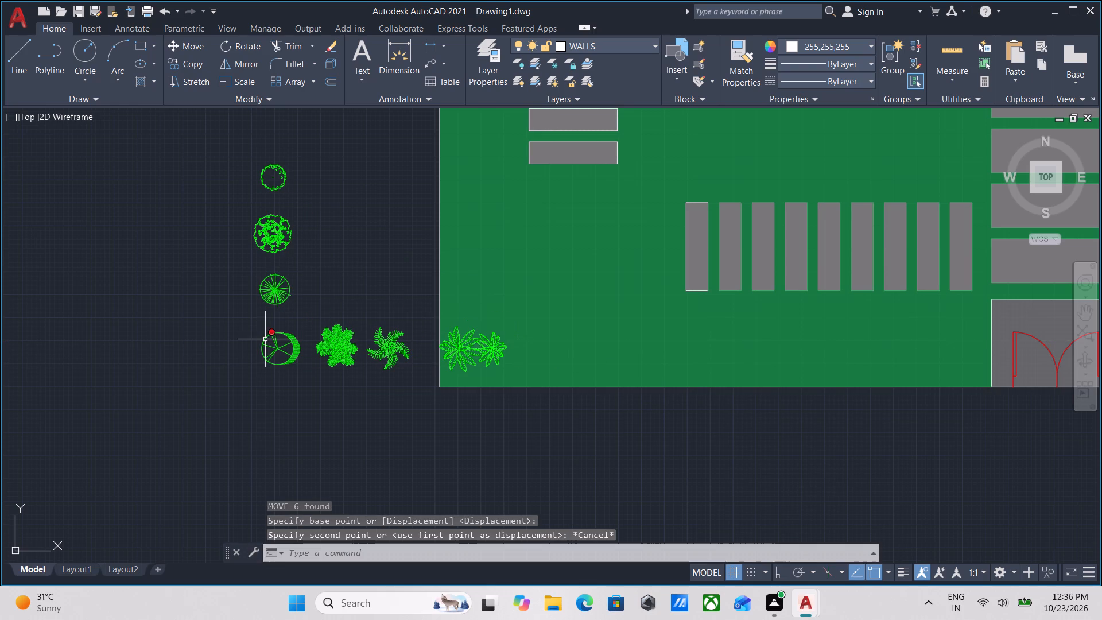
Group the small round bush at the column's top together with the existing plant group.
click(309, 196)
click(255, 150)
click(296, 218)
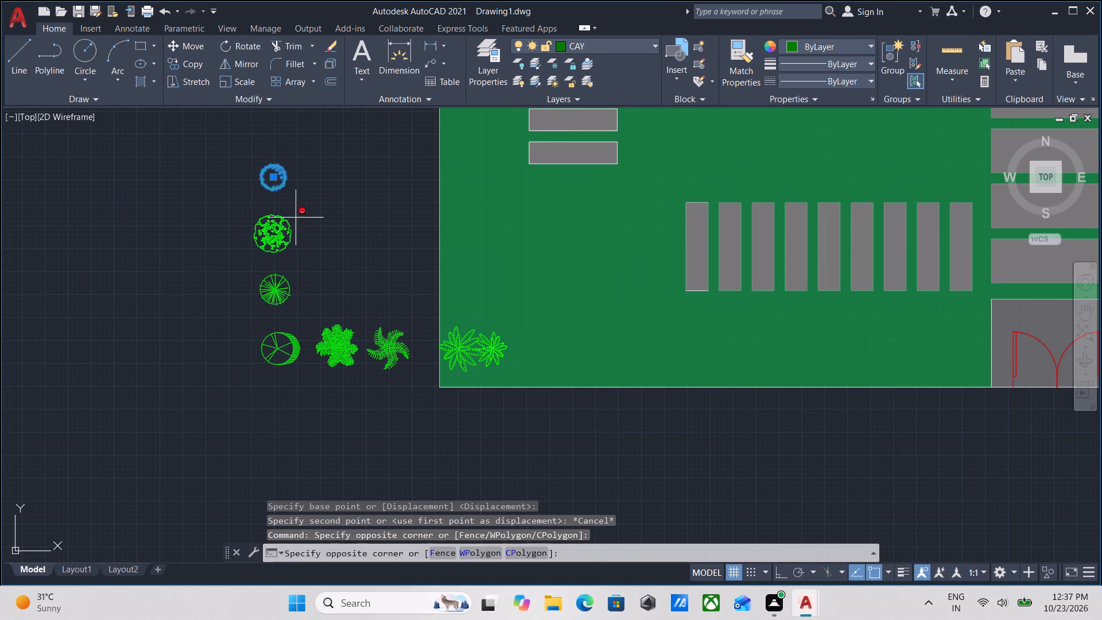
click(242, 248)
key(g)
key(Return)
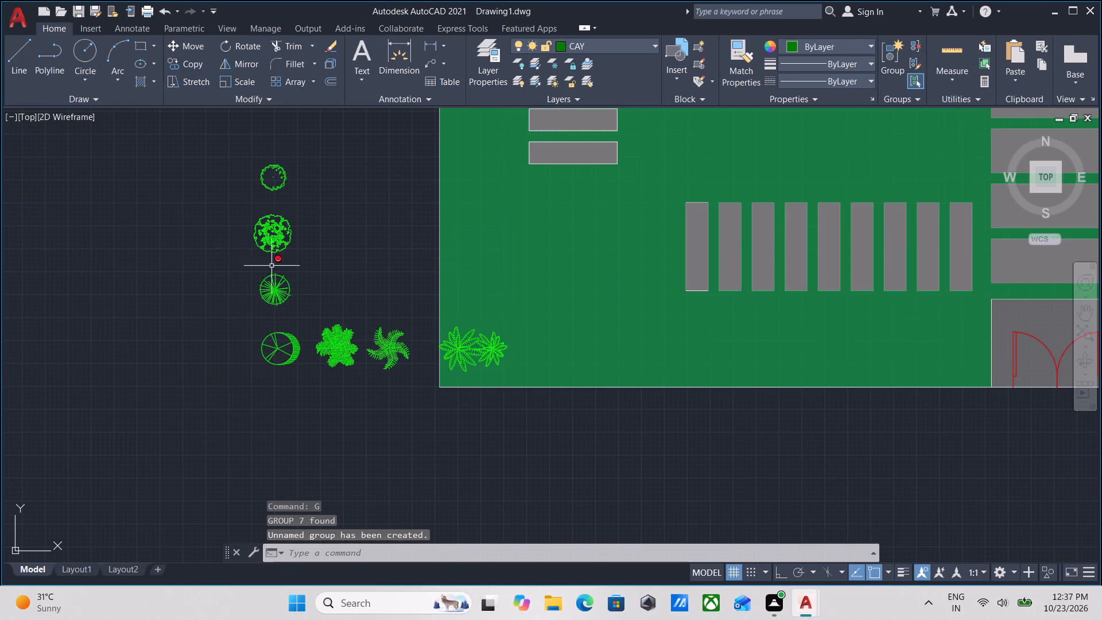
Move the complete plant group about 8'-3" into the front-left corner of the garden lawn.
drag(301, 278, 288, 259)
click(231, 176)
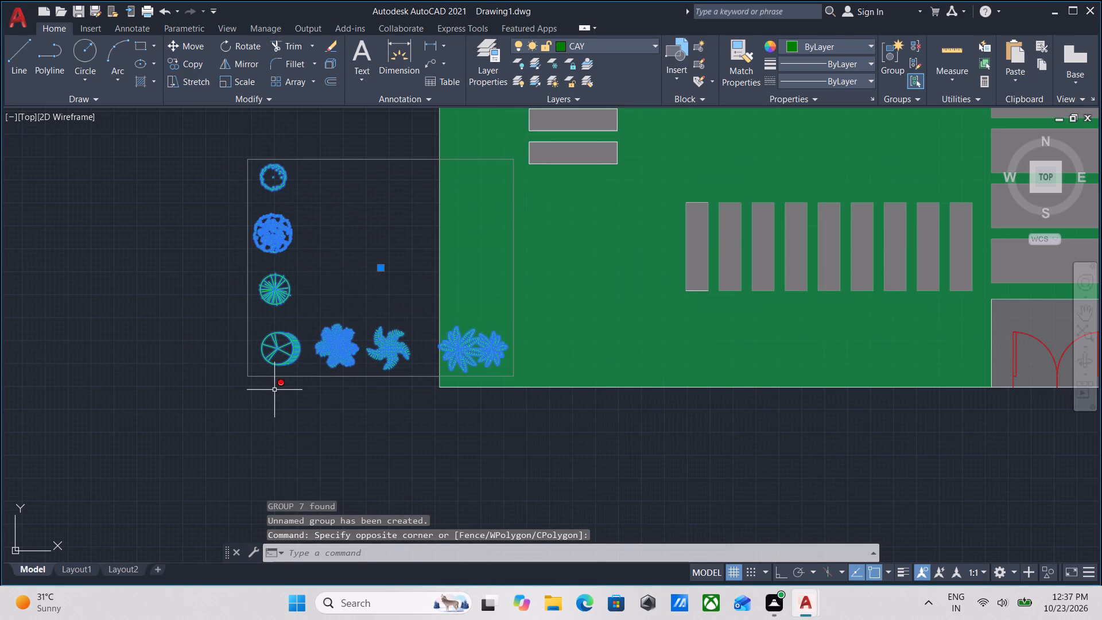
key(m)
key(Return)
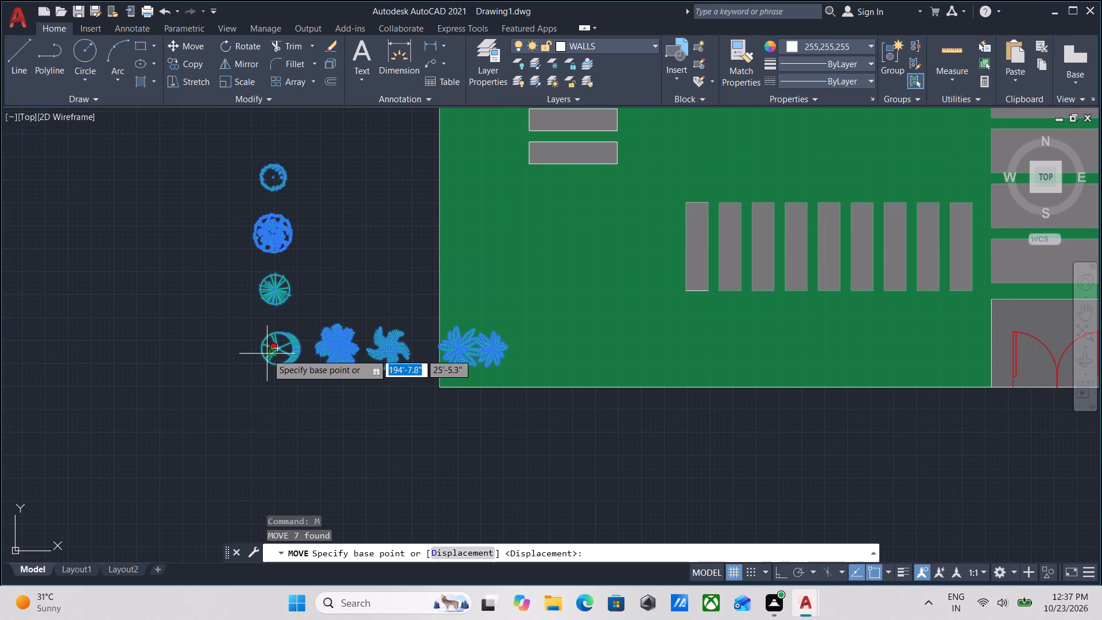
click(263, 361)
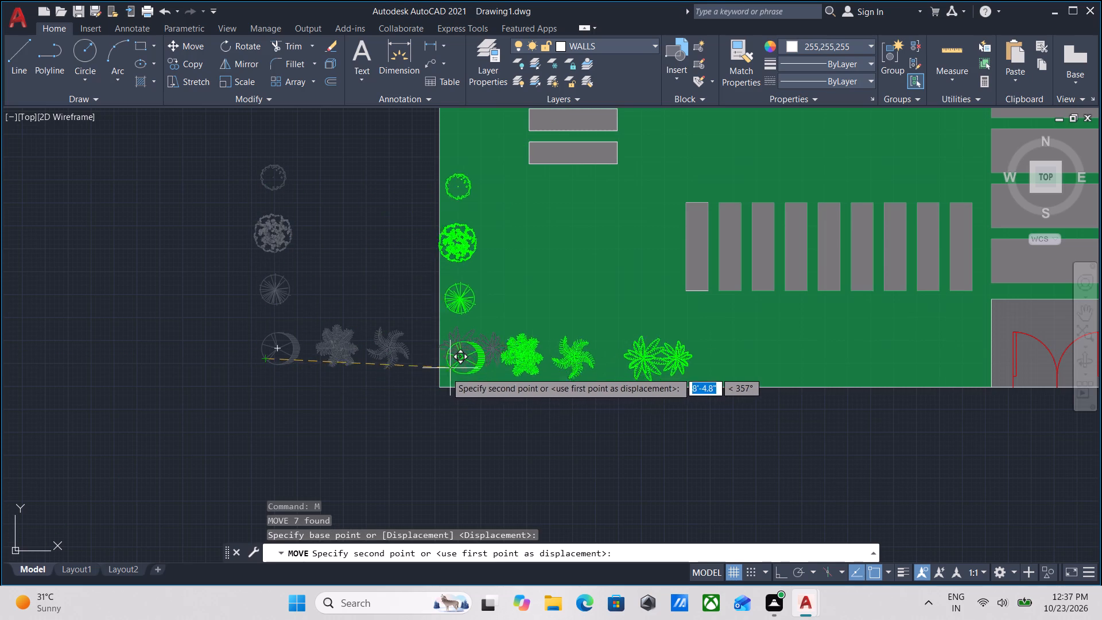
scroll(448, 373, up, 2)
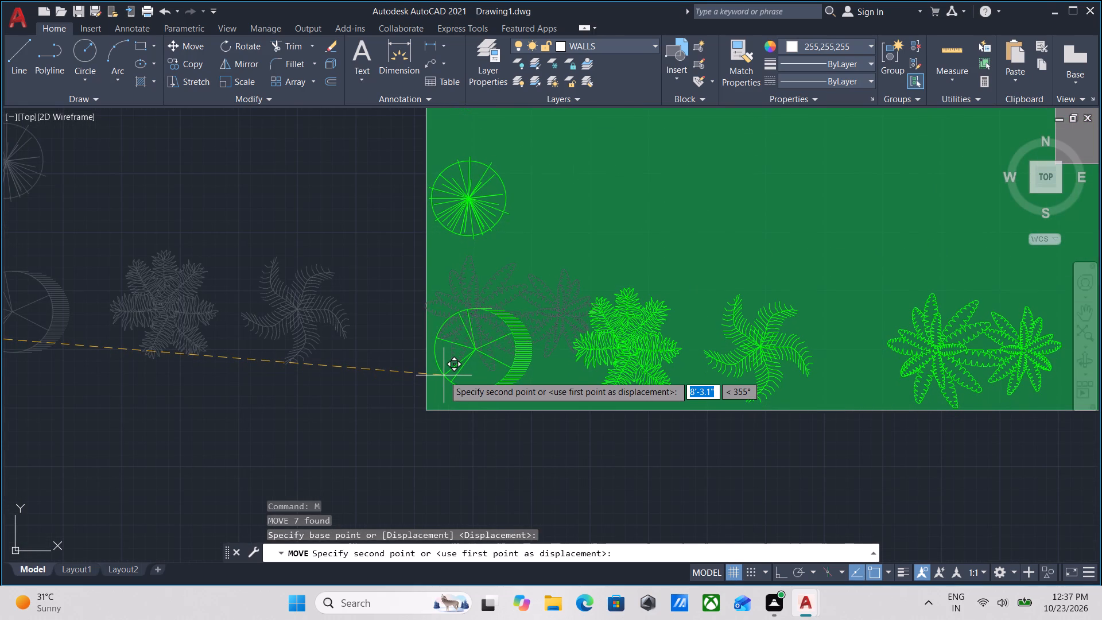
click(444, 375)
Shift the plant group about 5.5" inward so its plants lie inside the garden's side and front edges.
scroll(465, 349, down, 3)
middle_drag(464, 349, 439, 412)
scroll(443, 385, up, 1)
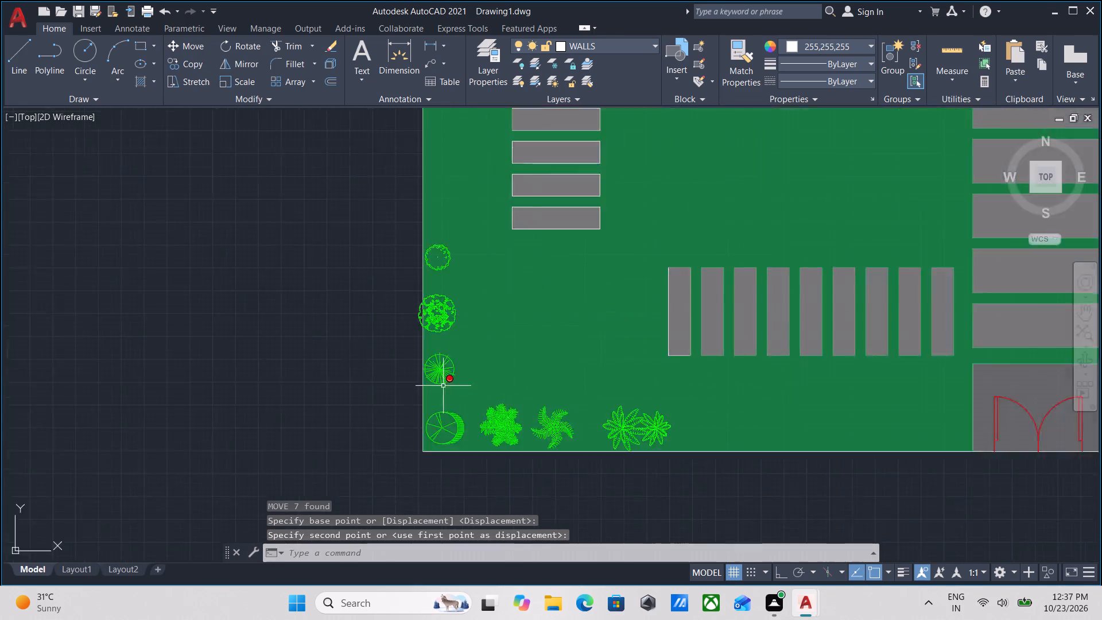
scroll(434, 418, up, 2)
middle_drag(434, 419, 441, 383)
click(445, 383)
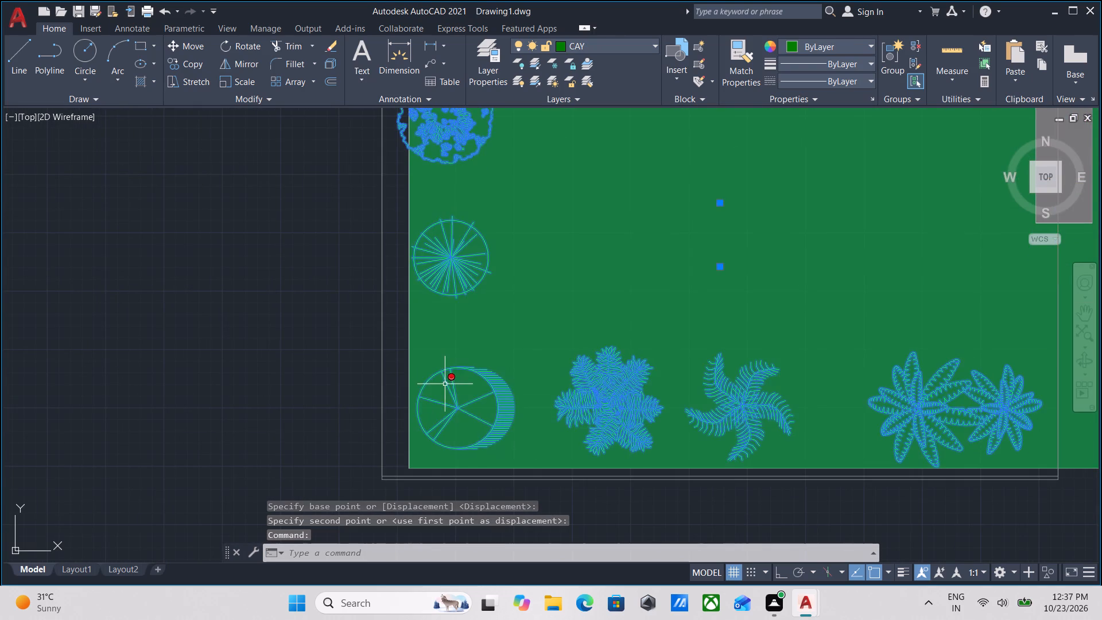
scroll(440, 409, down, 1)
middle_drag(445, 400, 448, 390)
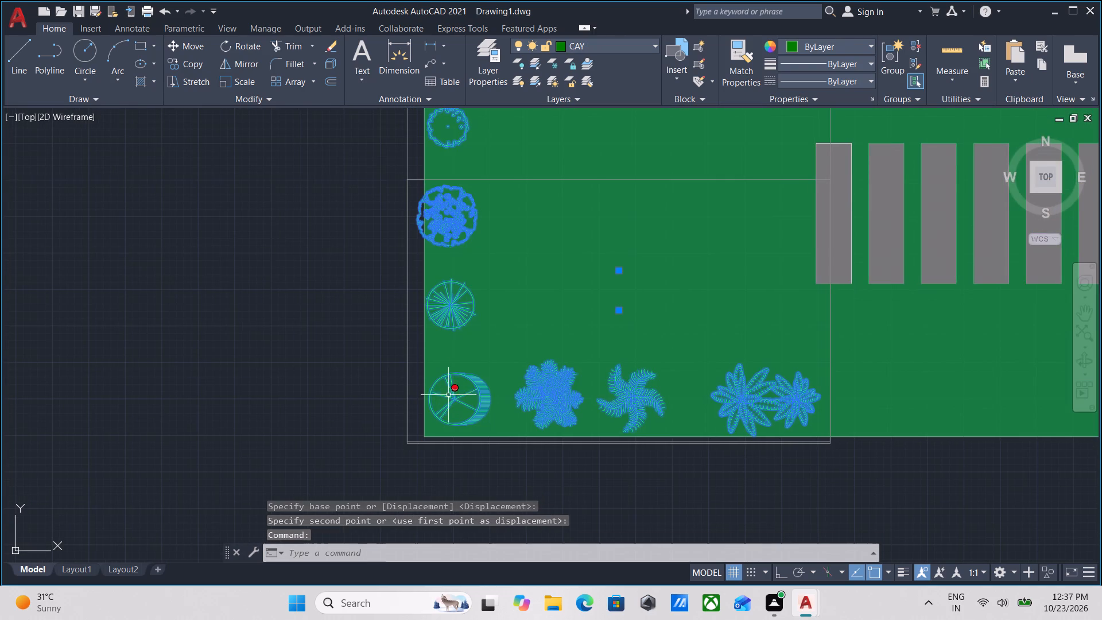
scroll(447, 401, up, 1)
key(m)
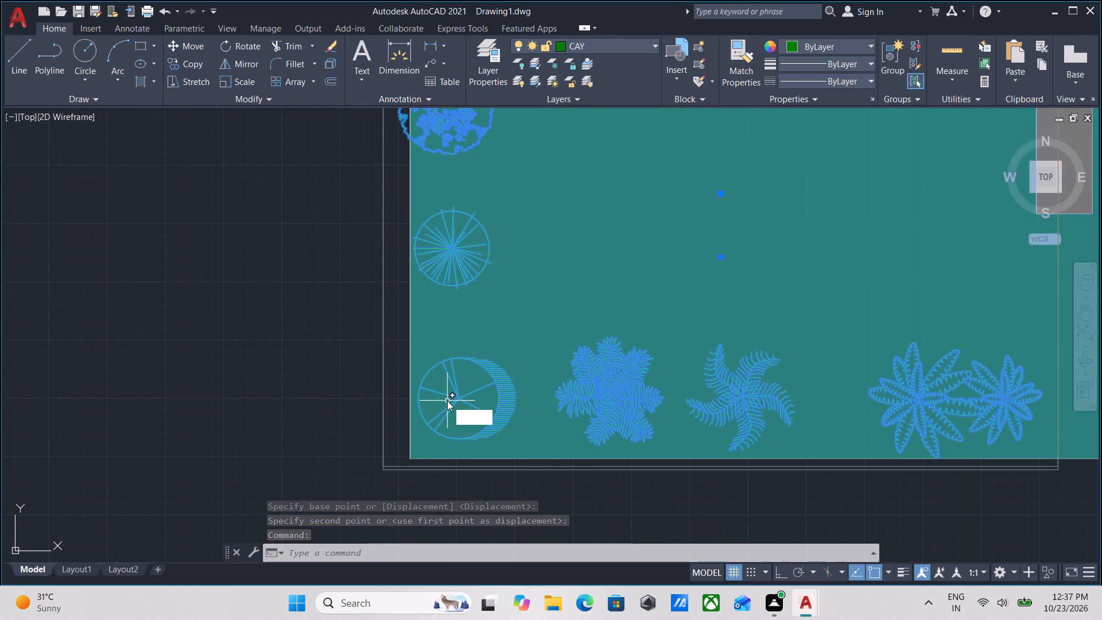
key(Return)
click(455, 404)
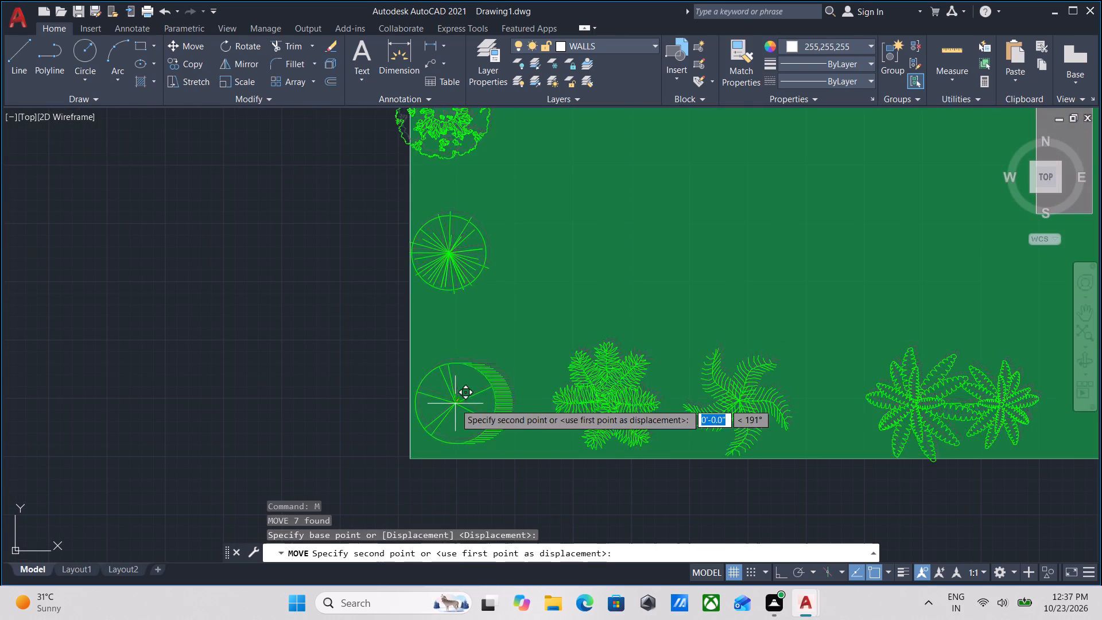
middle_drag(486, 390, 461, 439)
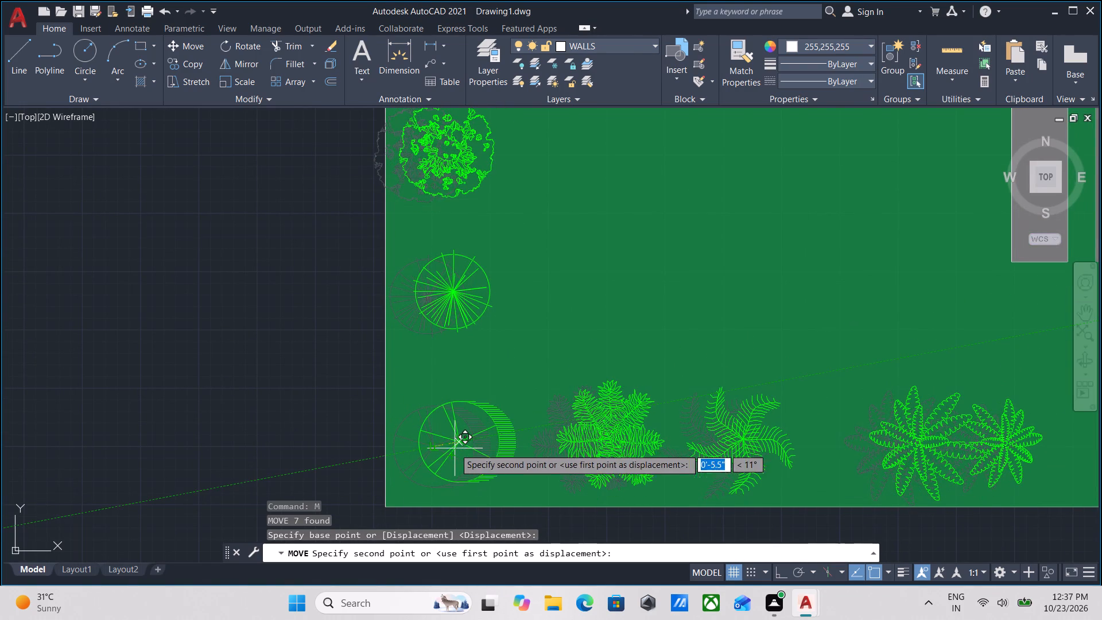
click(453, 445)
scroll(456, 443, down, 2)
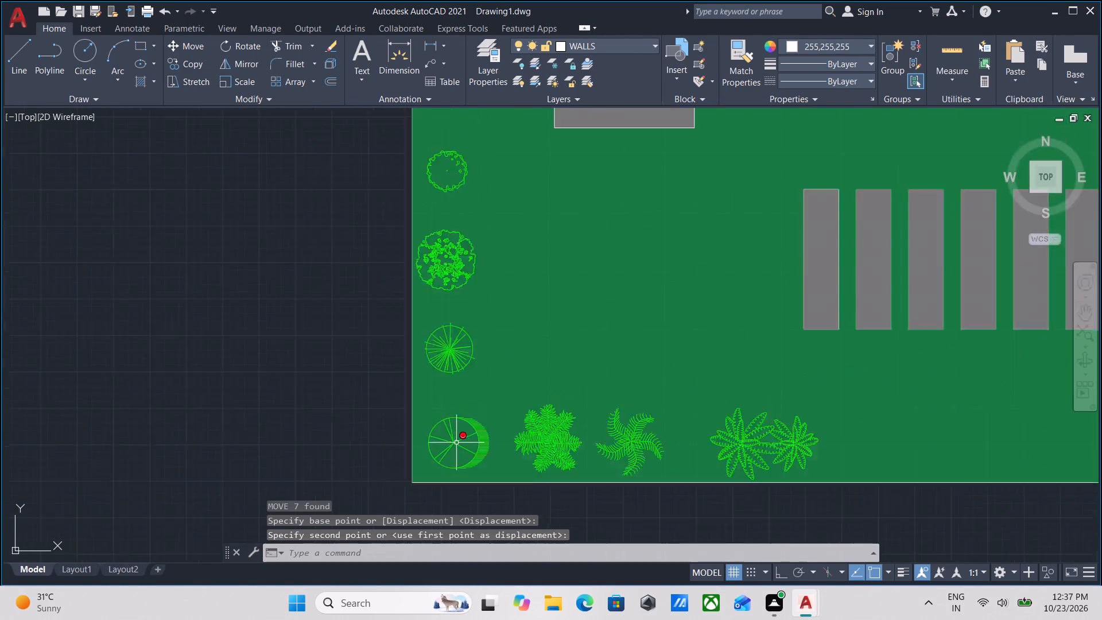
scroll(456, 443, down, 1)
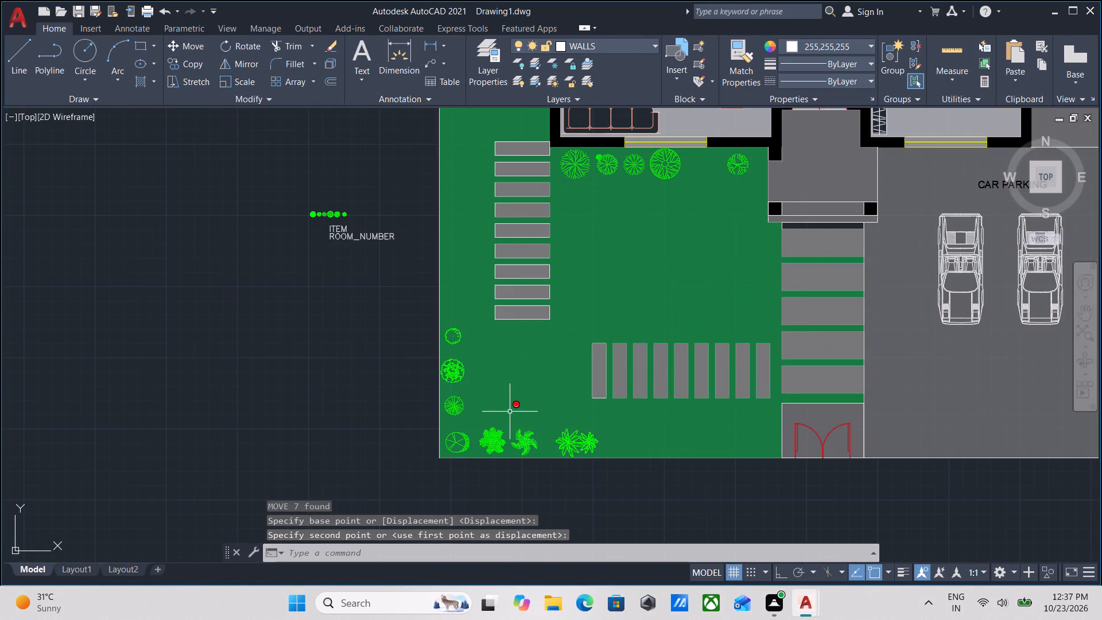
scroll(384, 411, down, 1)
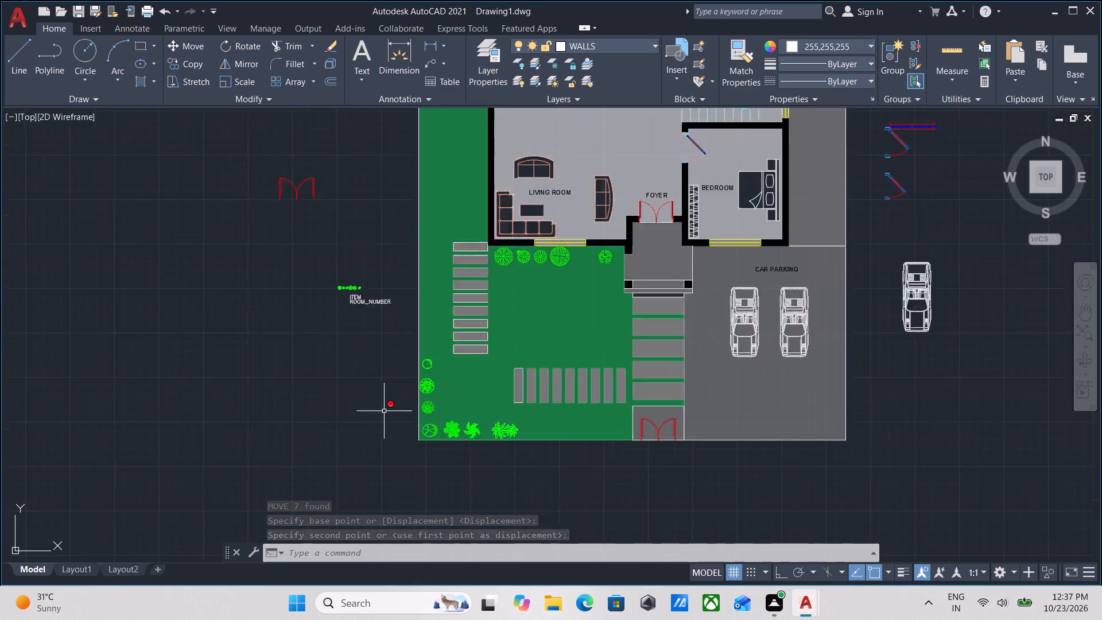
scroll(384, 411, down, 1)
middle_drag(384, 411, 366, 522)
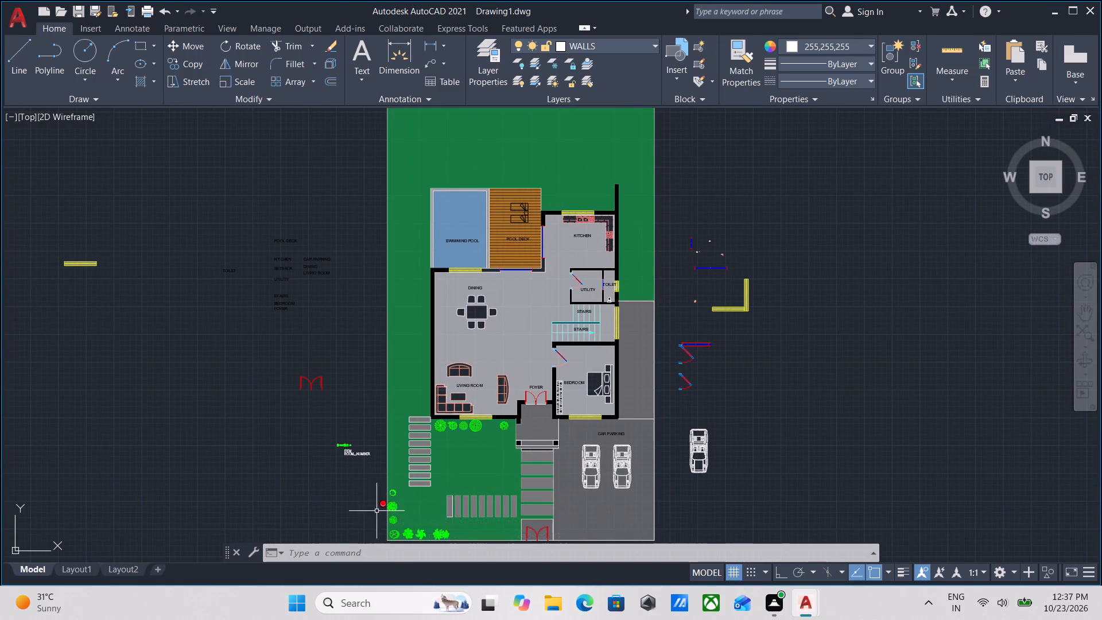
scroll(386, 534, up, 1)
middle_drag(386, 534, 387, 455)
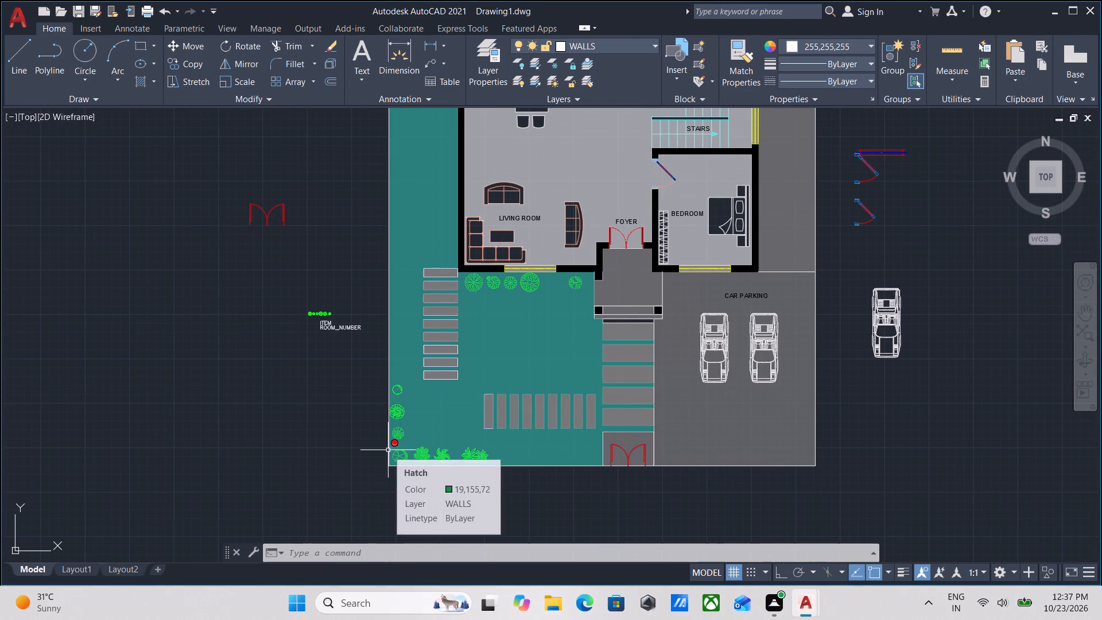
Copy the seven-plant group from the front-left garden corner to the empty space just beyond the plot's rear-left corner.
scroll(391, 449, up, 2)
middle_drag(391, 449, 402, 385)
scroll(443, 418, up, 1)
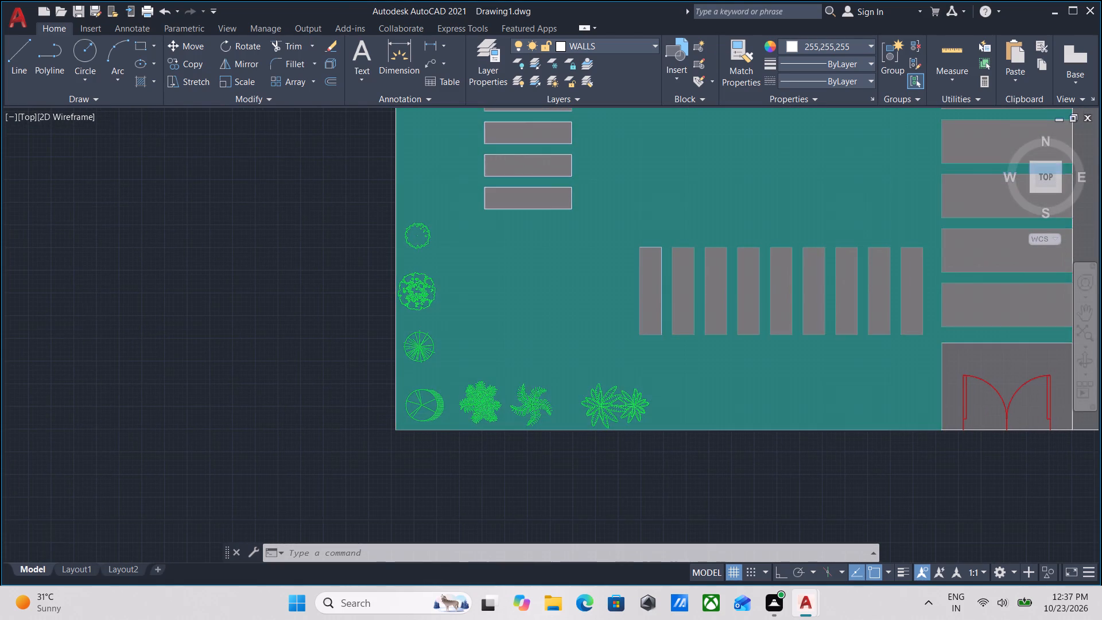
scroll(443, 404, down, 2)
scroll(436, 417, up, 2)
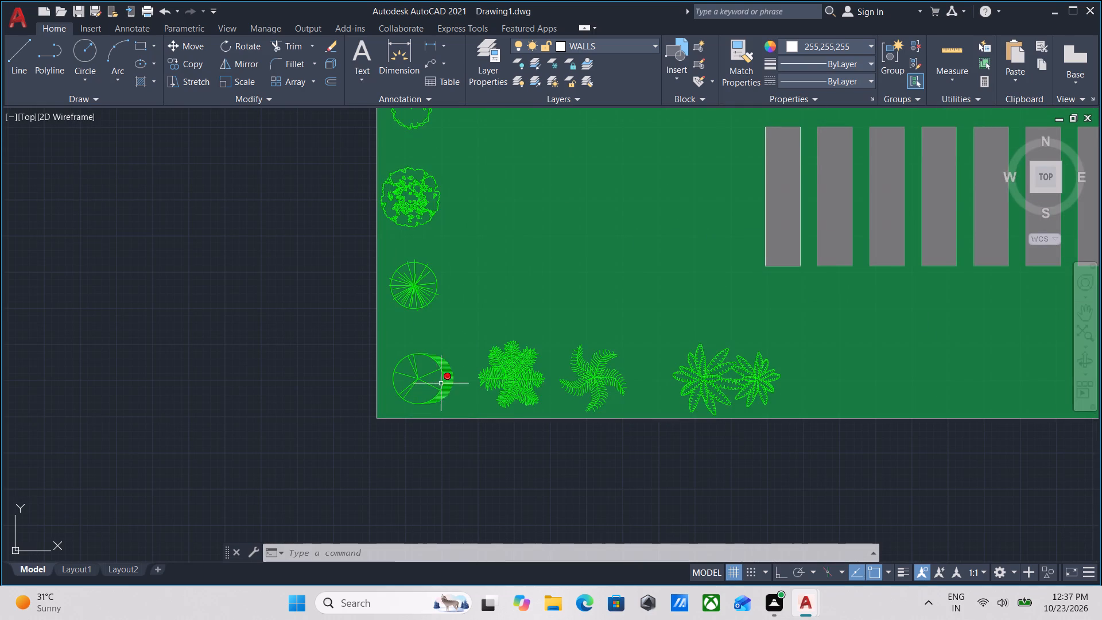
click(443, 381)
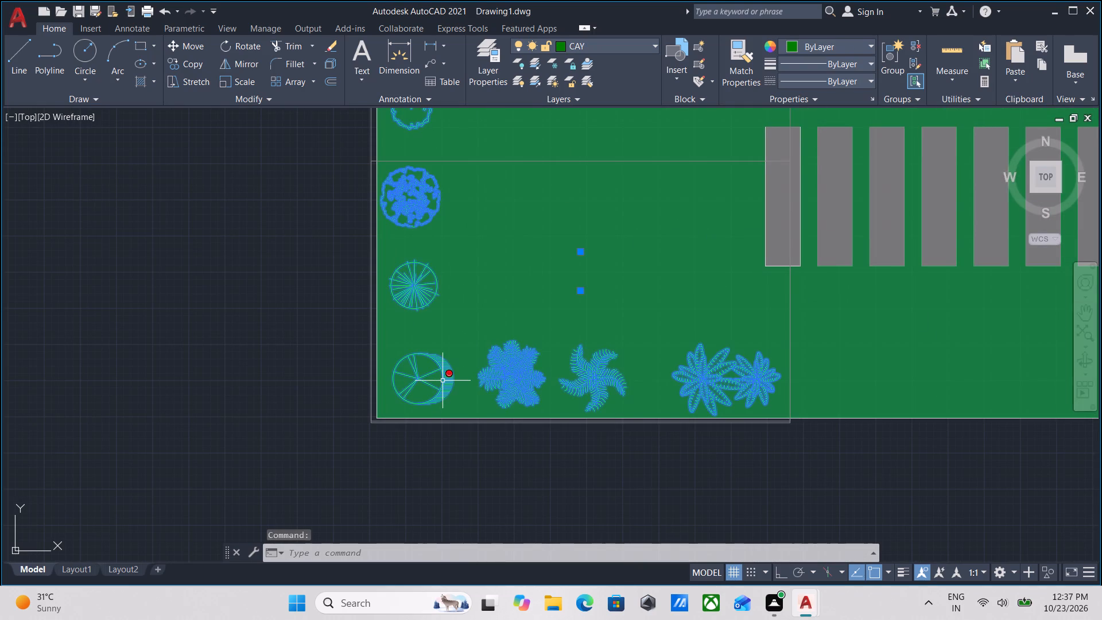
middle_drag(443, 382, 444, 522)
middle_drag(394, 392, 441, 299)
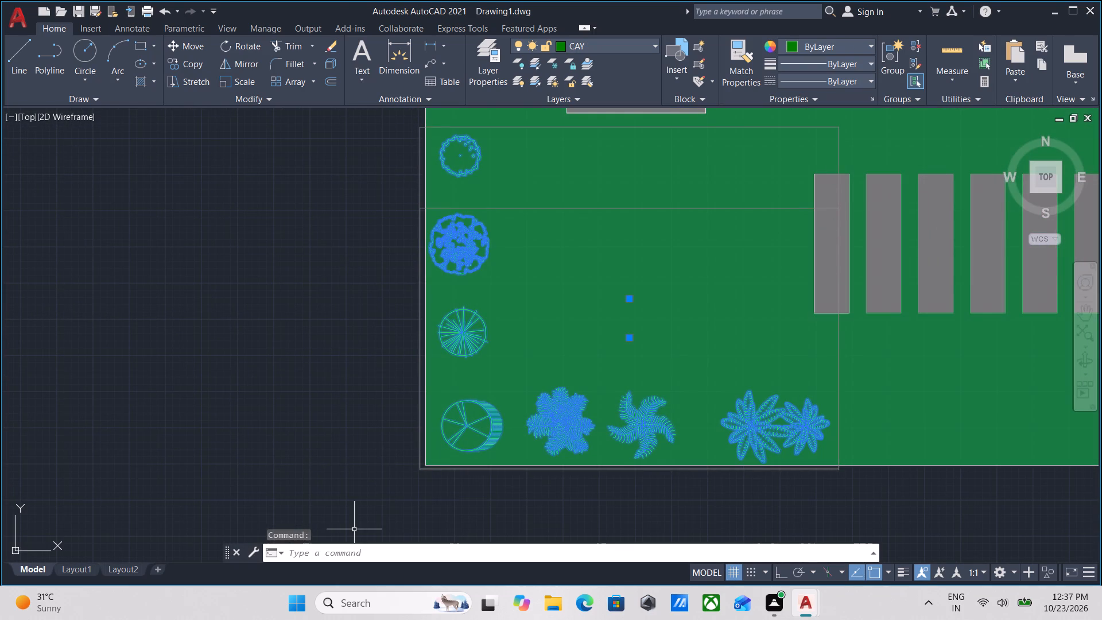
text(CO)
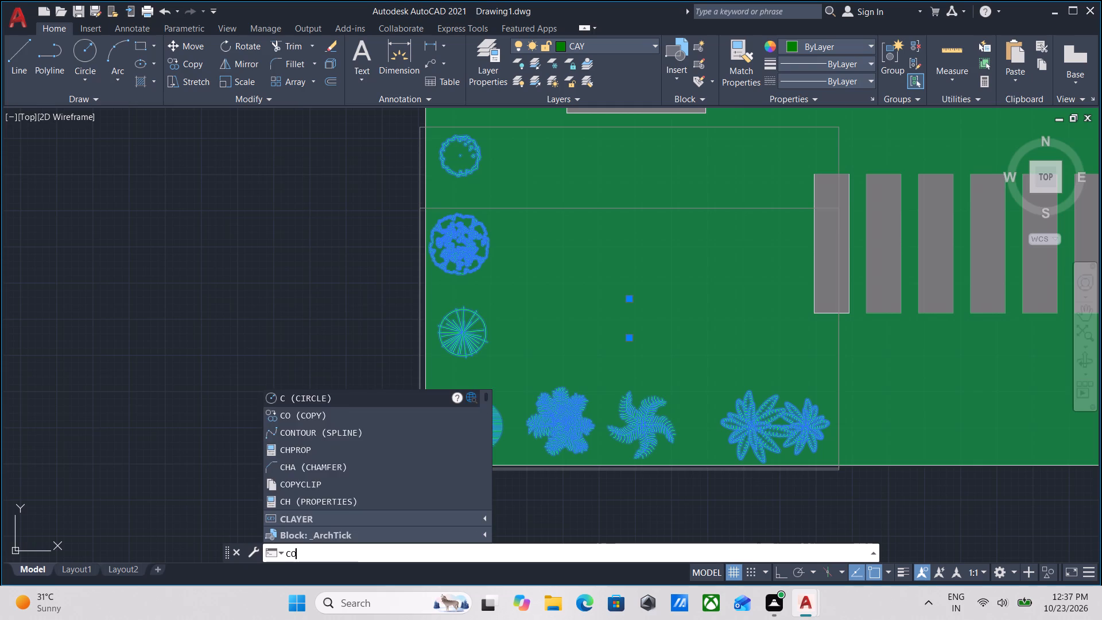
key(Return)
scroll(461, 523, up, 1)
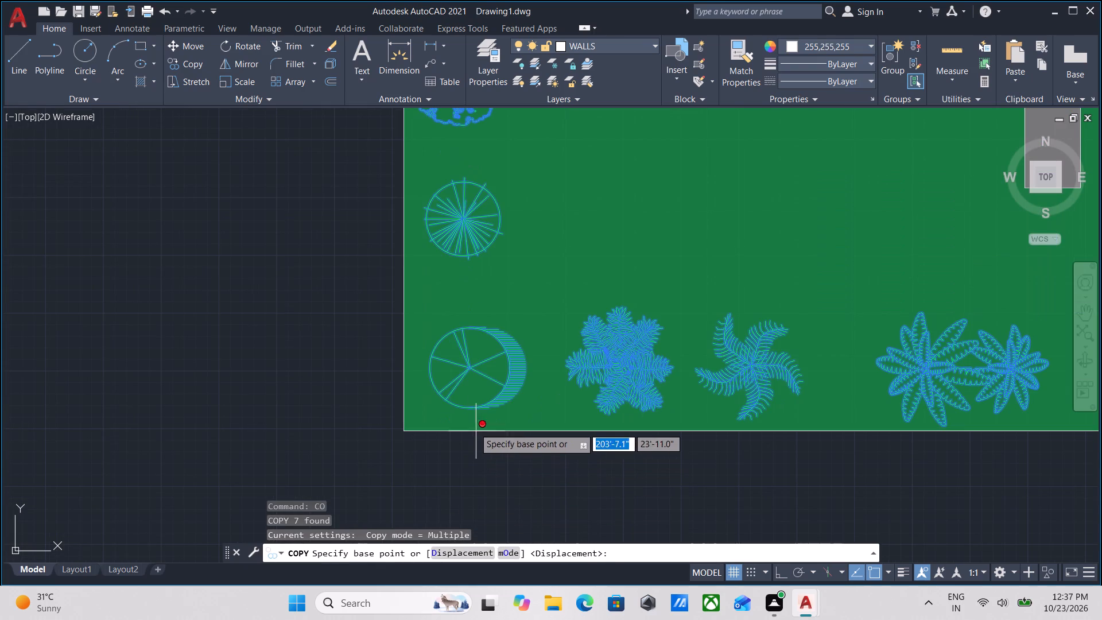
click(440, 399)
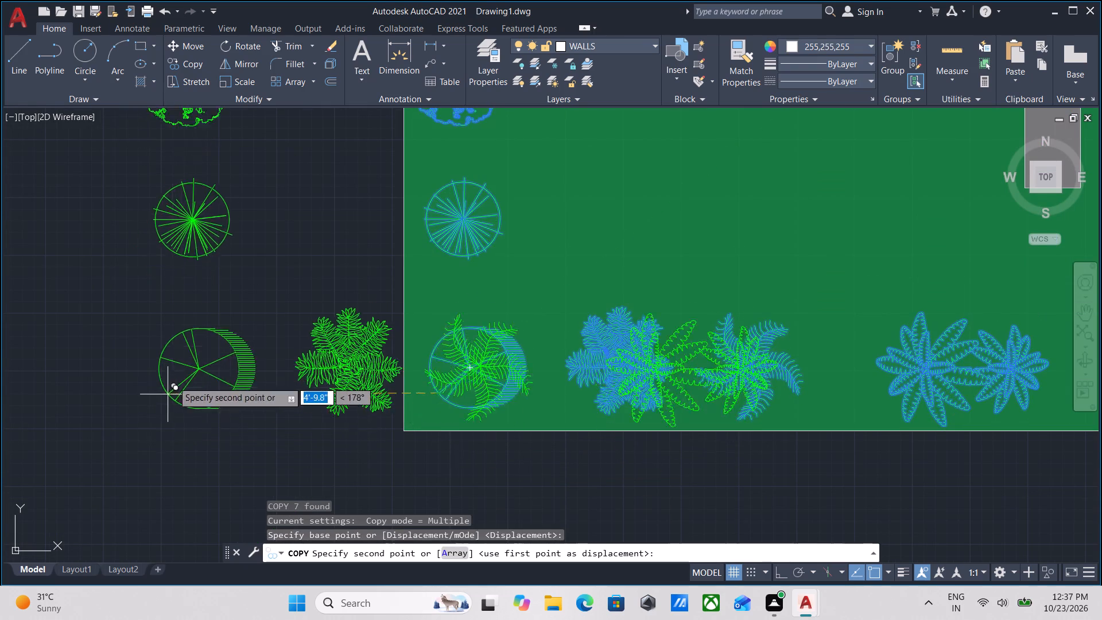
scroll(174, 375, down, 3)
middle_drag(174, 375, 250, 538)
scroll(220, 170, down, 2)
middle_drag(220, 170, 242, 364)
middle_drag(212, 237, 225, 316)
scroll(212, 237, down, 1)
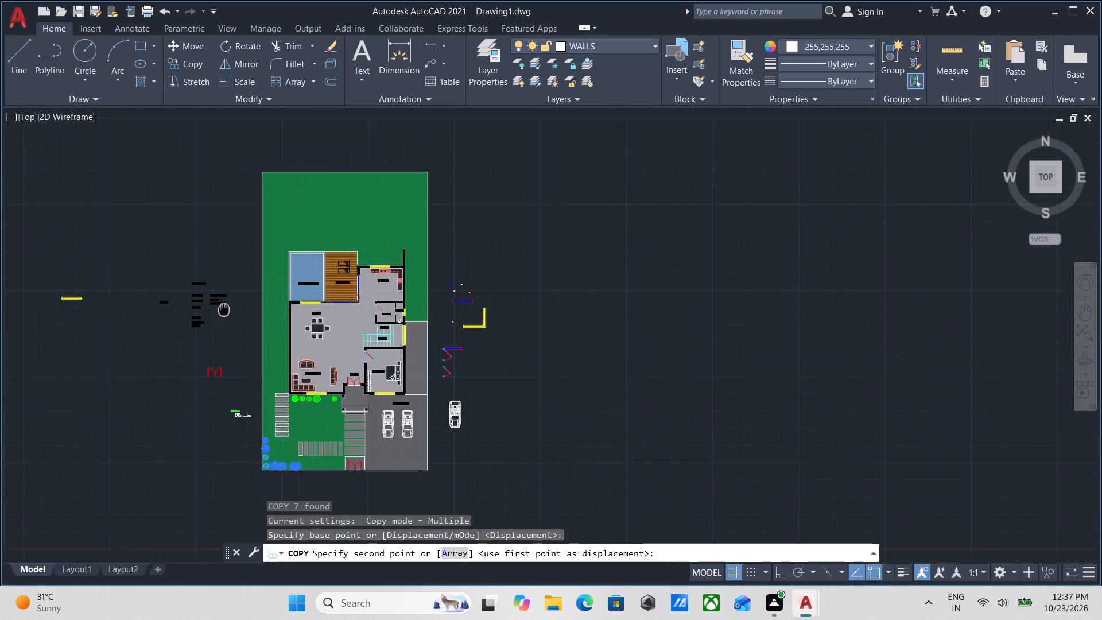
middle_drag(225, 316, 226, 325)
middle_drag(226, 325, 211, 483)
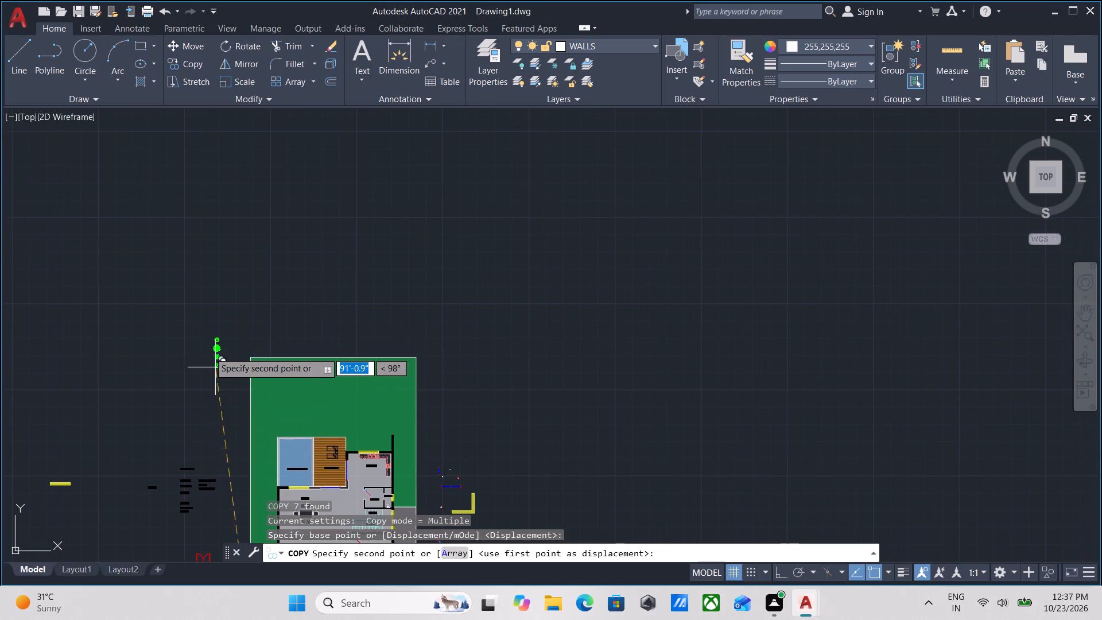
scroll(202, 341, up, 2)
click(248, 320)
key(Escape)
Mirror the copied plant group about a vertical line through the end plant of its bottom row, keeping the source objects.
drag(375, 324, 369, 335)
click(288, 289)
text(MI)
key(Return)
click(339, 316)
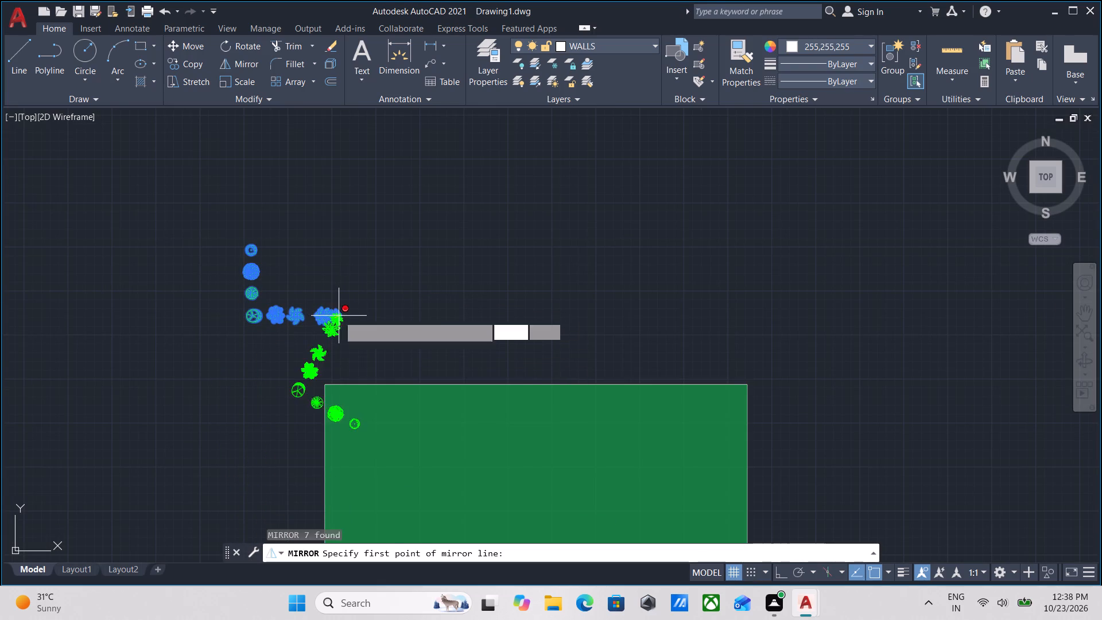
key(F8)
click(356, 351)
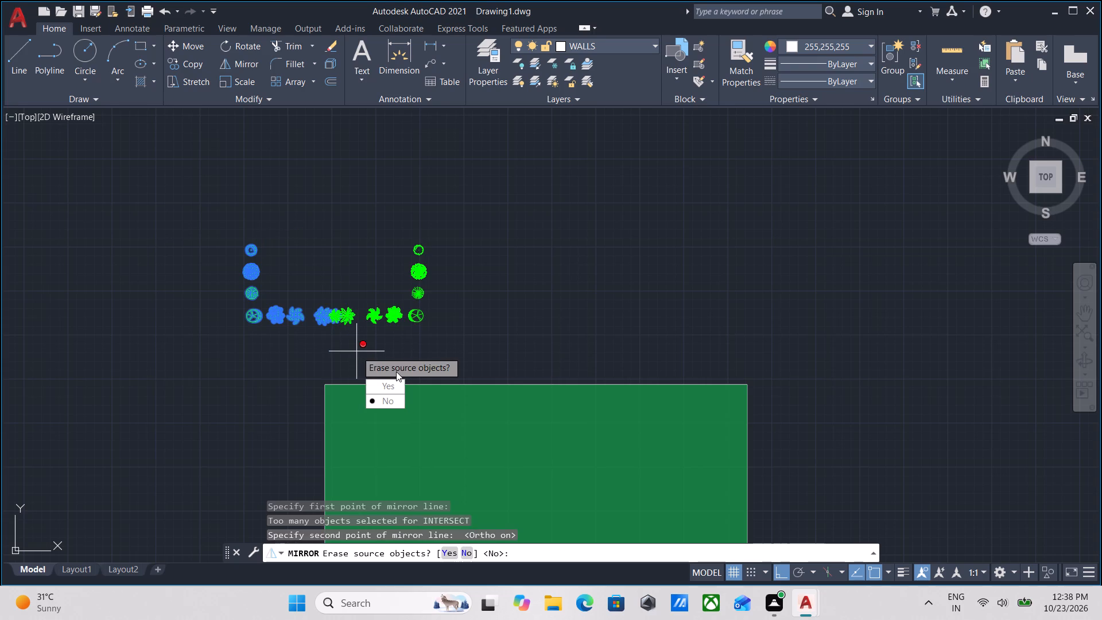
drag(387, 401, 356, 351)
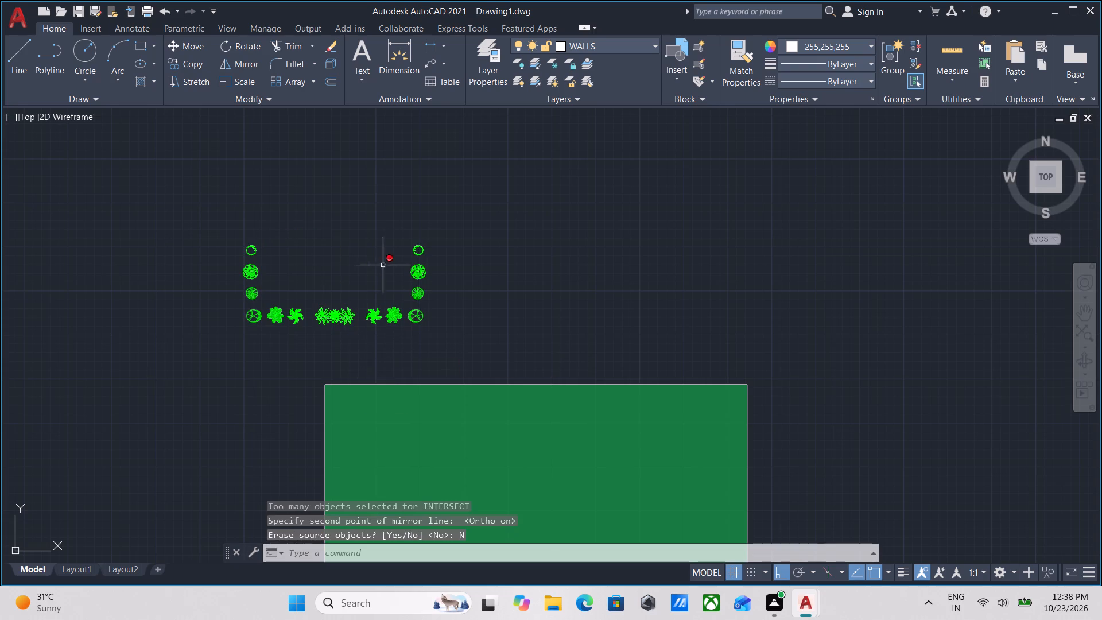
Mirror both plant groups outside the plot about a horizontal line through the top of their small round bushes, keeping the originals.
click(446, 288)
click(224, 282)
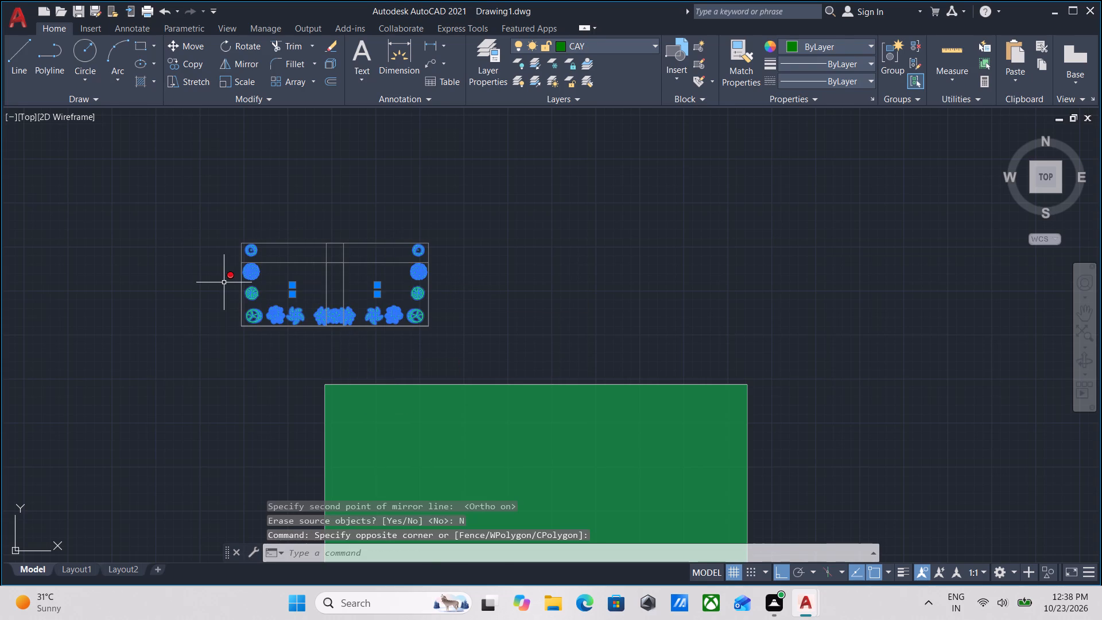
key(m)
key(i)
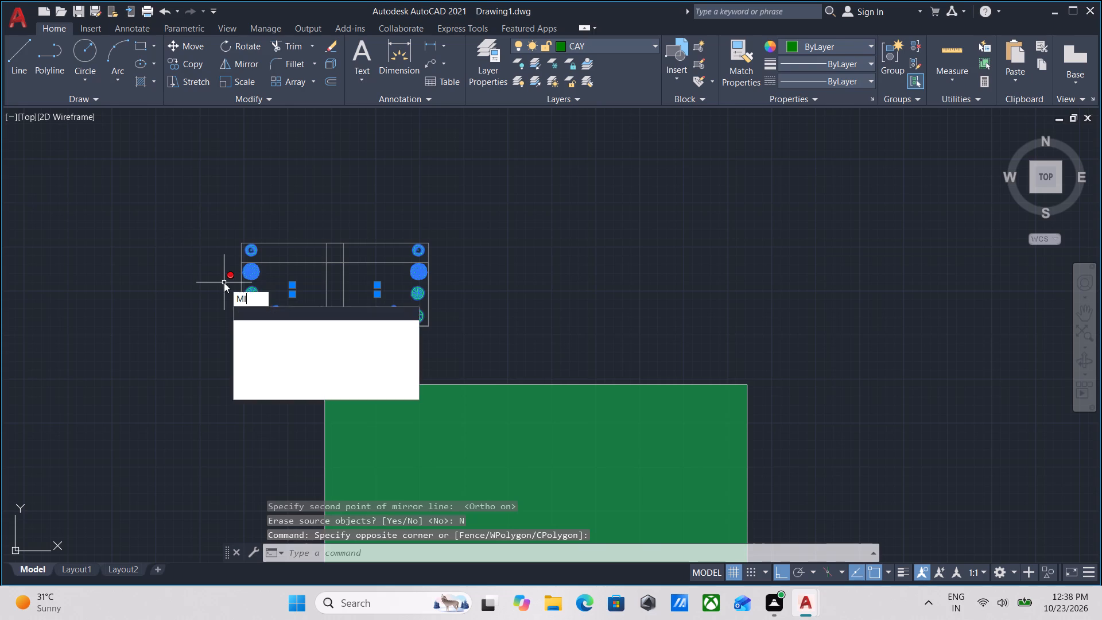
key(Return)
scroll(392, 254, up, 2)
click(456, 230)
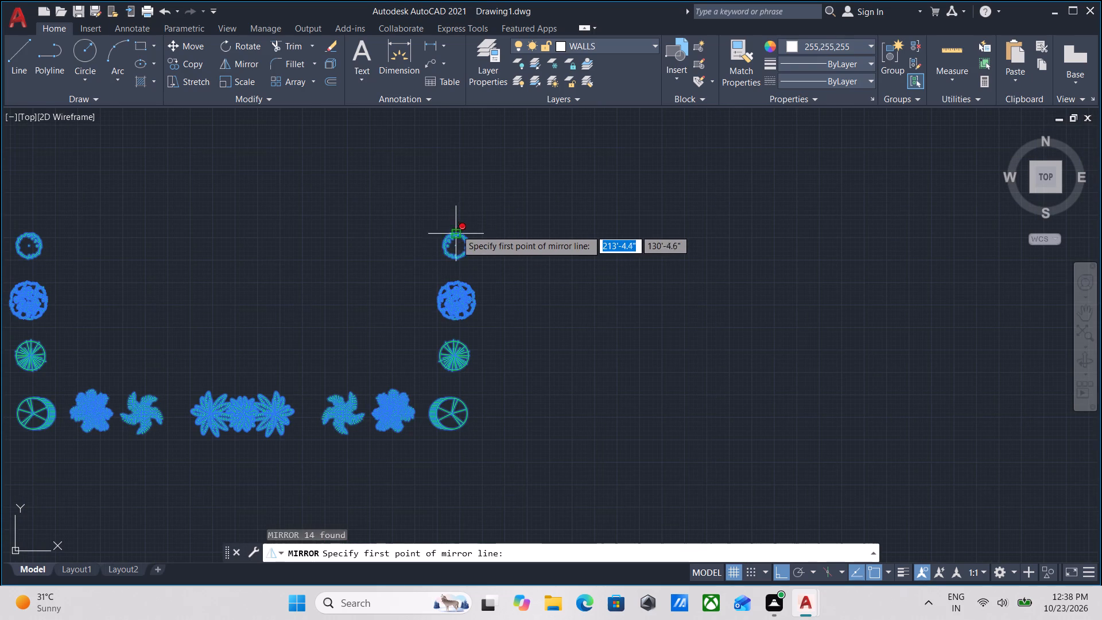
middle_drag(212, 243, 421, 252)
click(339, 256)
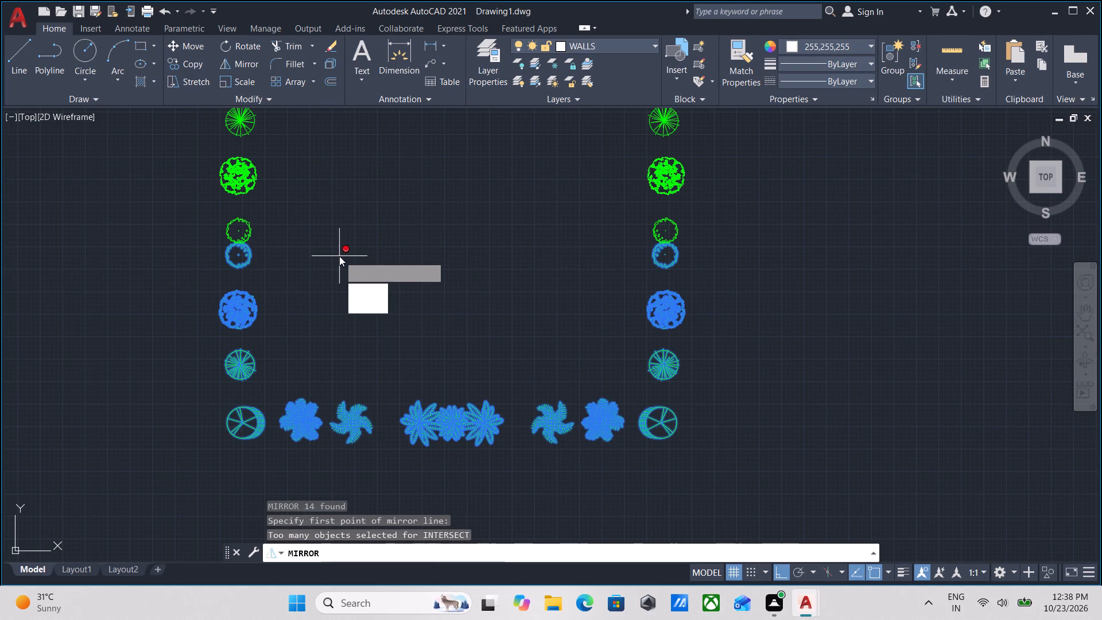
drag(370, 308, 339, 256)
Move the upper-left mirrored plant group about 28' into the rear-left corner of the garden lawn, with Ortho off.
scroll(343, 216, down, 1)
middle_drag(343, 222, 344, 374)
drag(340, 369, 332, 353)
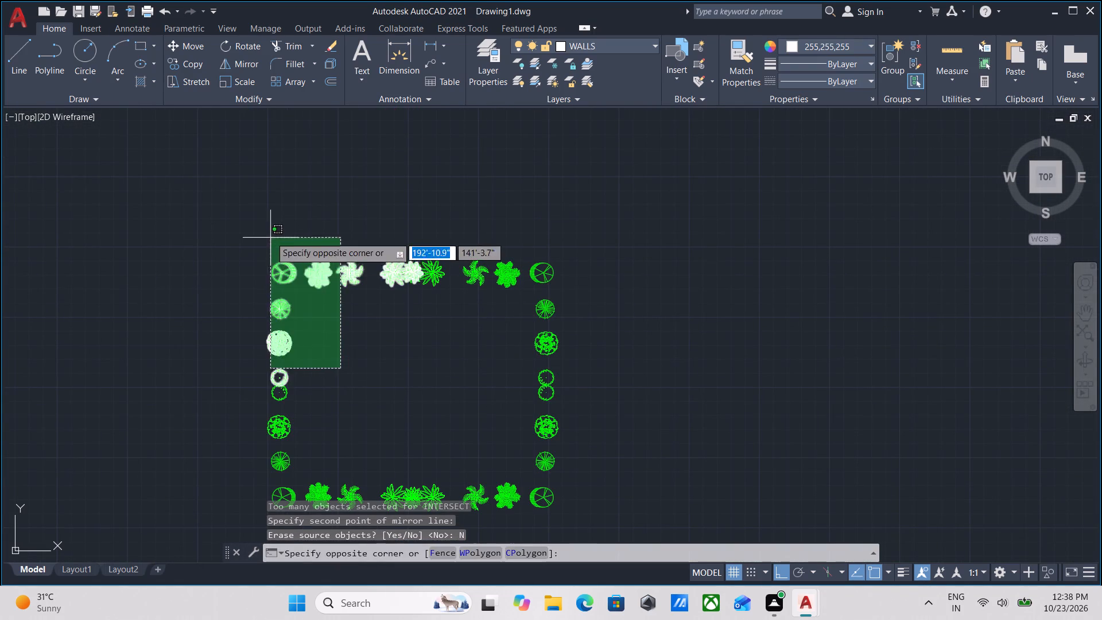
click(270, 237)
middle_drag(321, 328, 319, 290)
key(m)
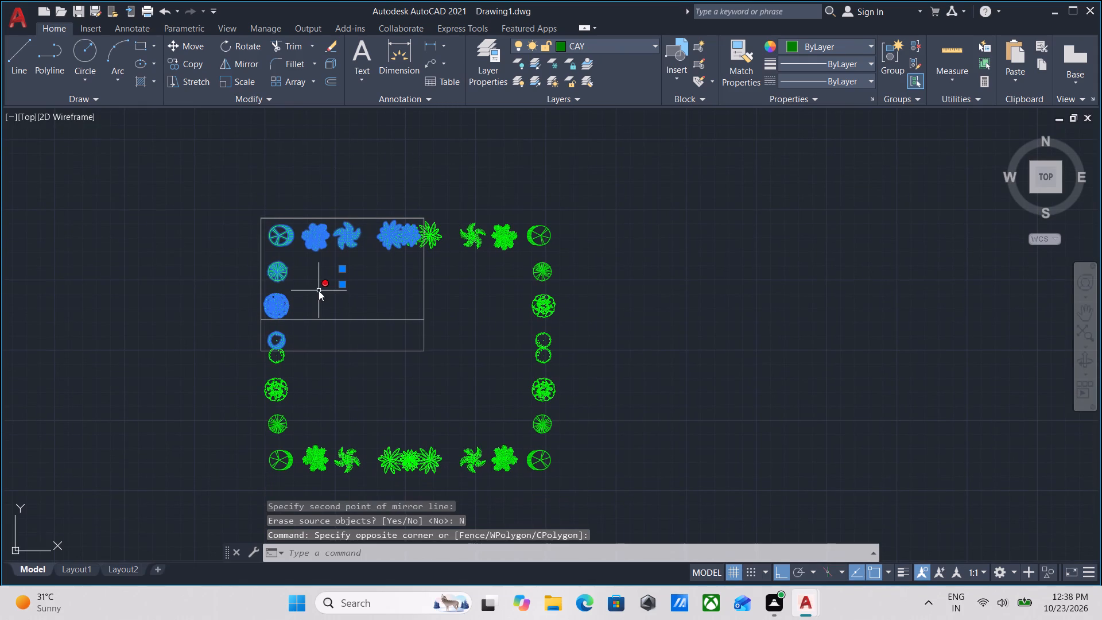
key(Return)
click(274, 227)
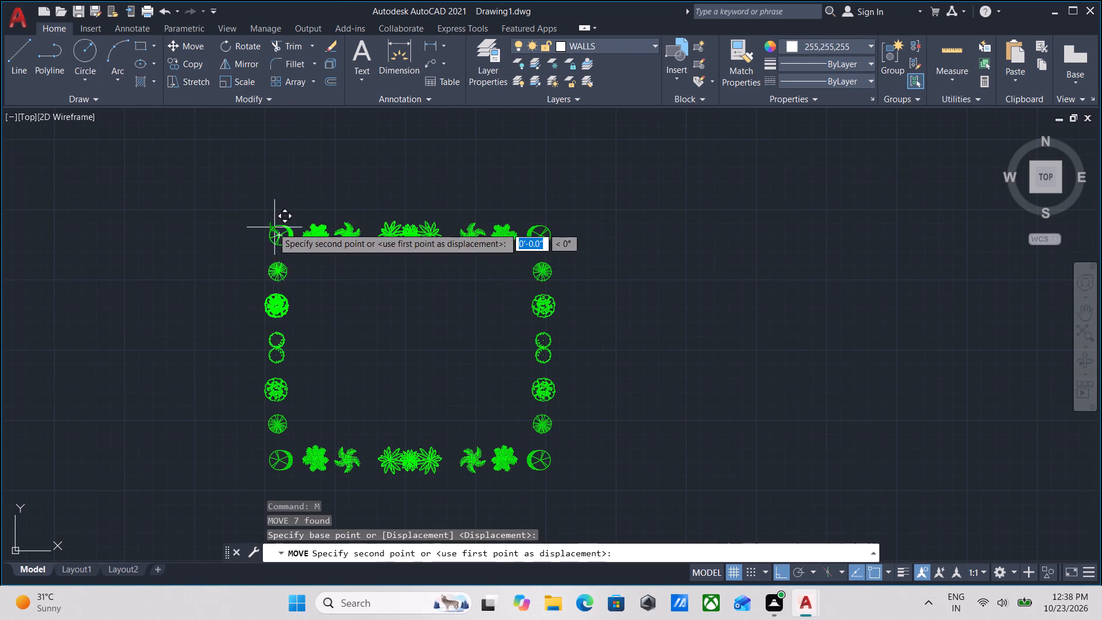
scroll(405, 553, down, 1)
middle_drag(397, 529, 286, 285)
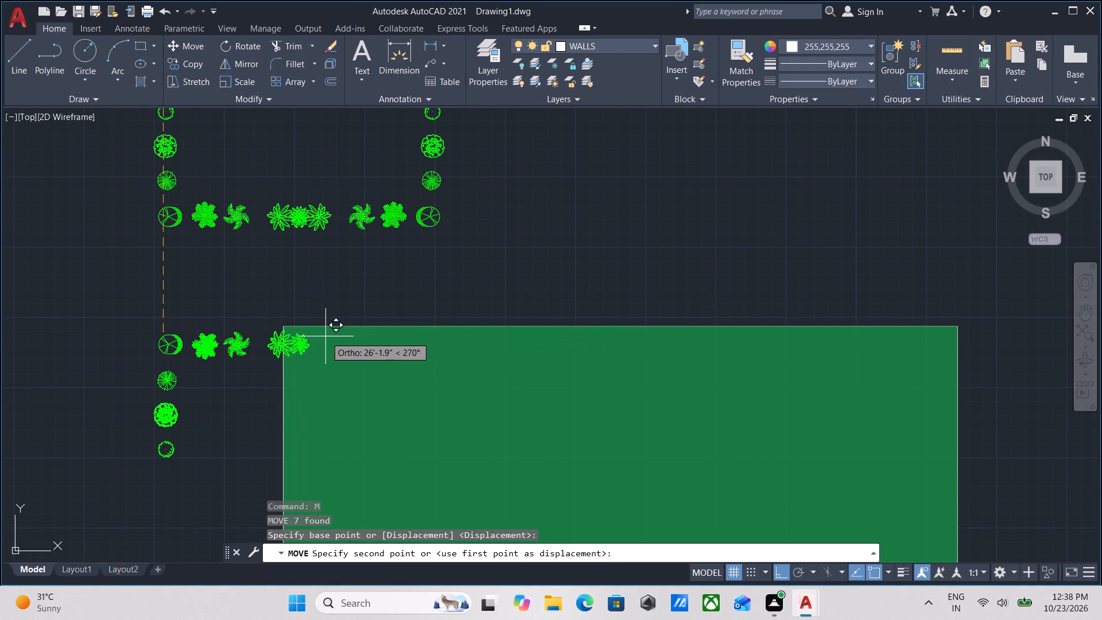
key(F8)
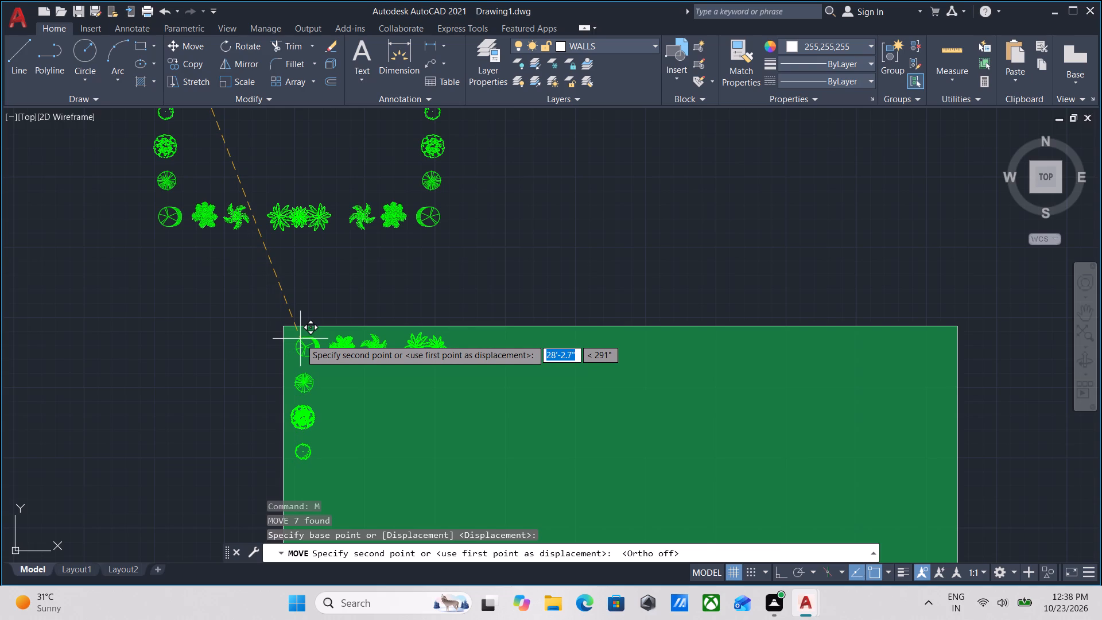
click(300, 344)
Move the upper-right mirrored plant group about 46' into the rear-right corner of the garden lawn.
scroll(362, 273, down, 1)
middle_drag(362, 273, 368, 363)
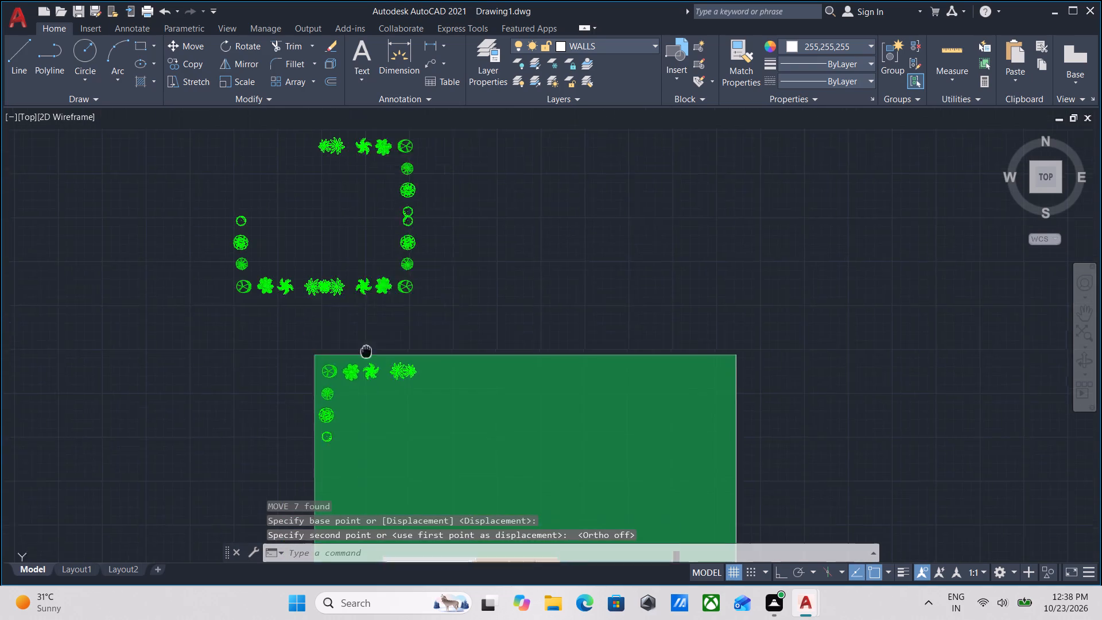
middle_drag(368, 363, 370, 372)
drag(444, 176, 437, 180)
click(371, 224)
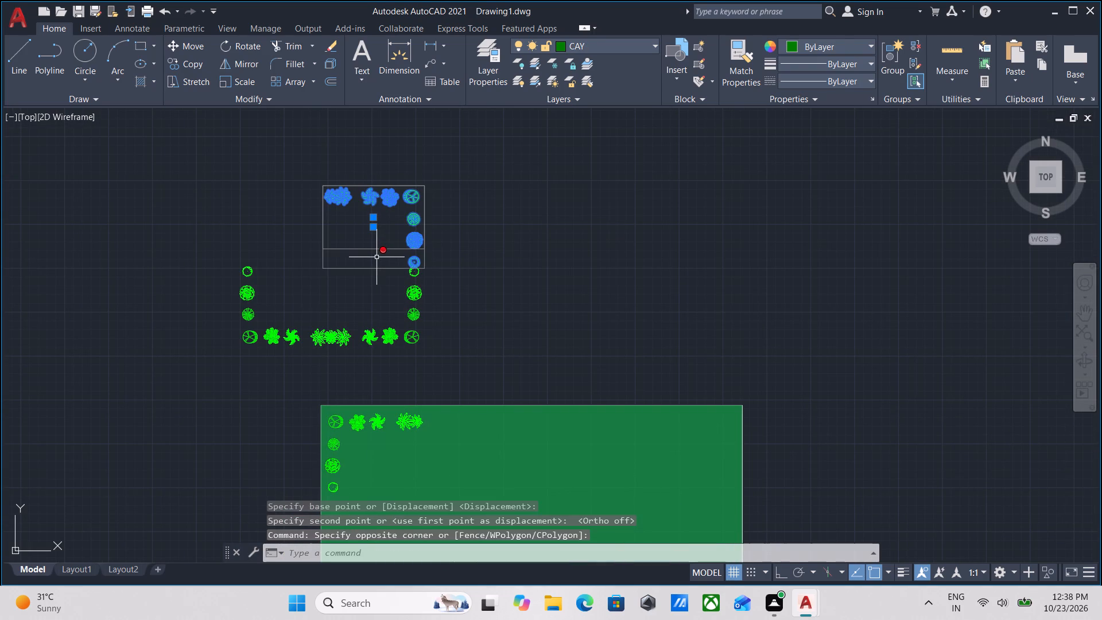
middle_drag(377, 257, 429, 203)
middle_drag(418, 214, 407, 248)
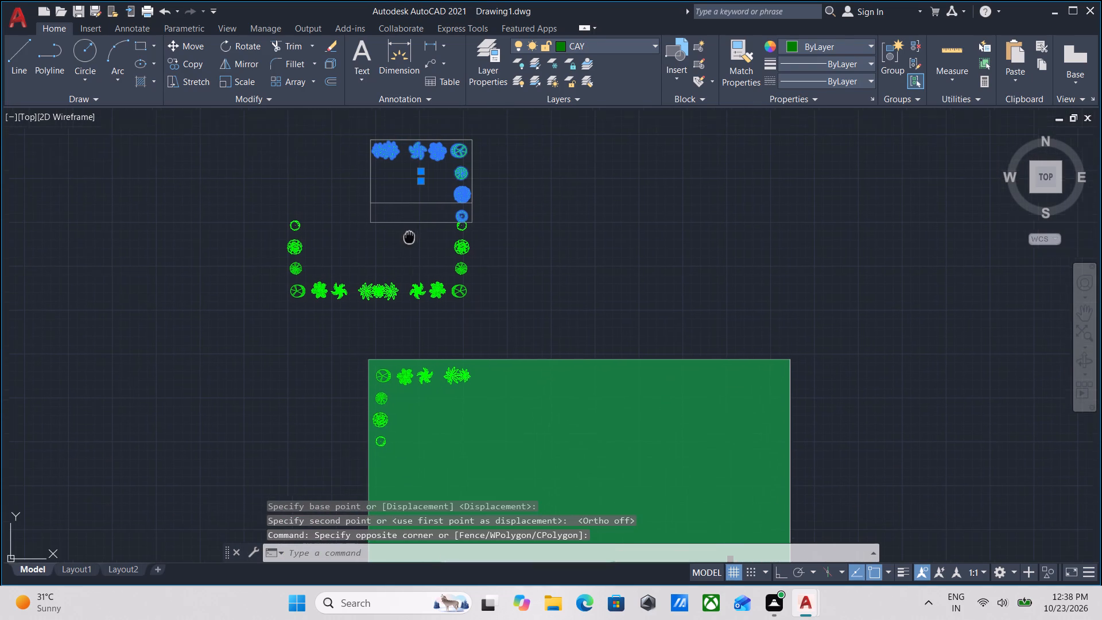
middle_drag(407, 248, 403, 285)
key(m)
key(Return)
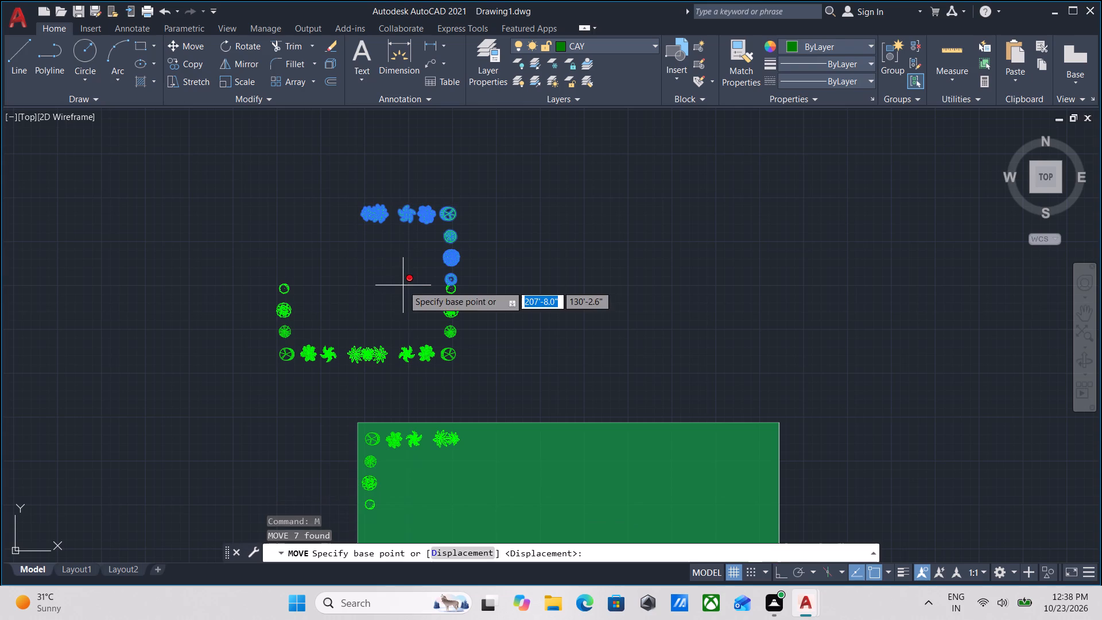
click(448, 209)
middle_drag(614, 363, 579, 335)
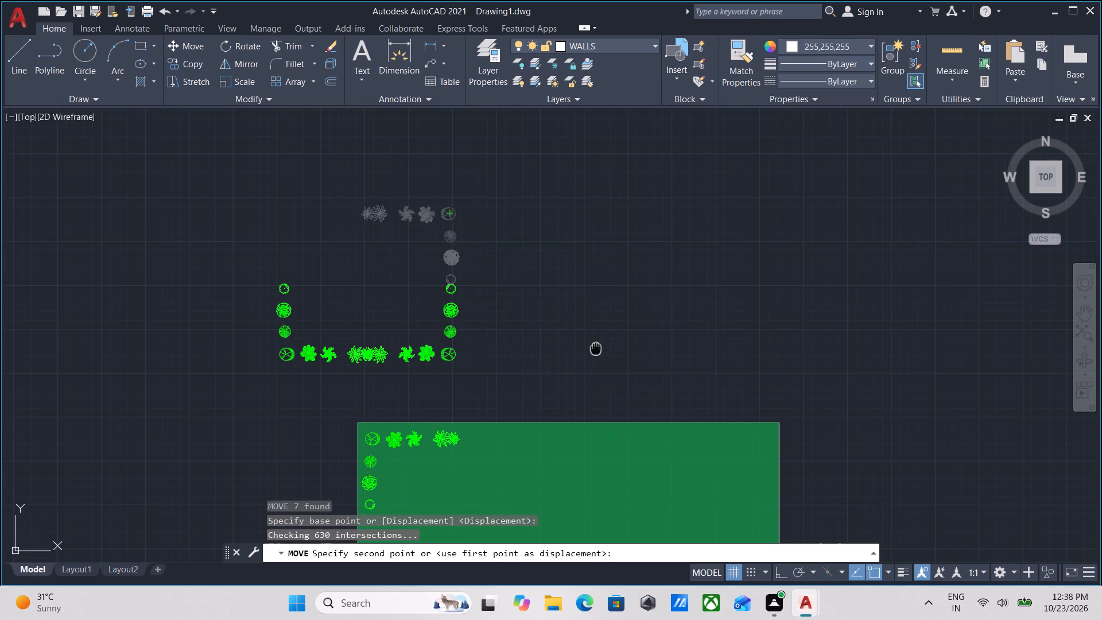
middle_drag(579, 335, 454, 265)
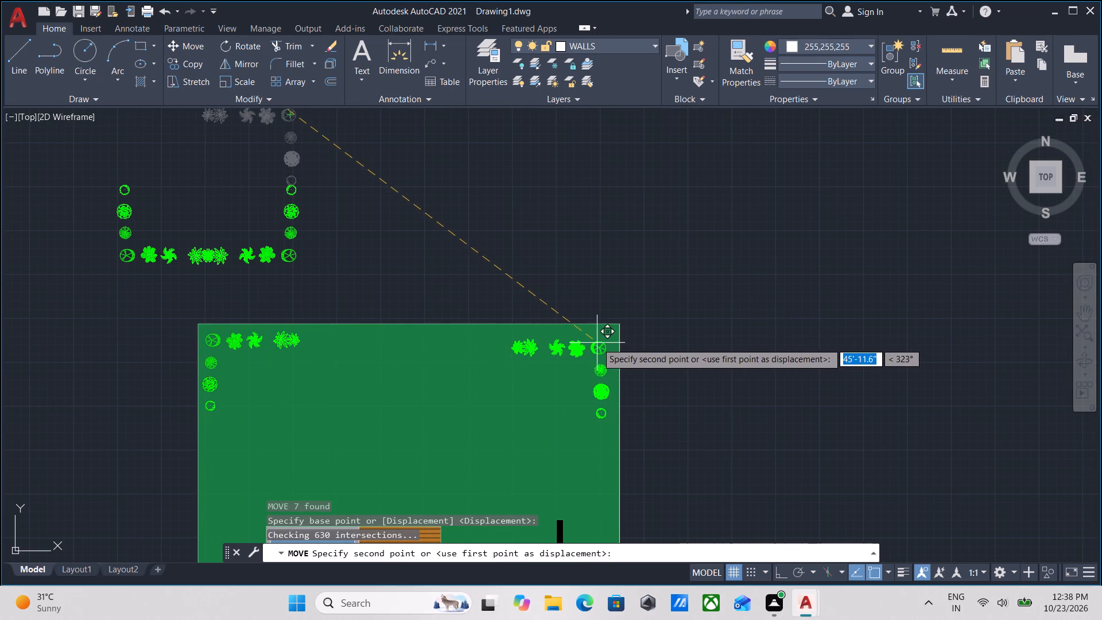
click(597, 343)
Examine the plan from the rear garden planting through the pool, kitchen and dining areas.
scroll(620, 299, down, 2)
middle_drag(622, 299, 623, 268)
scroll(589, 460, up, 1)
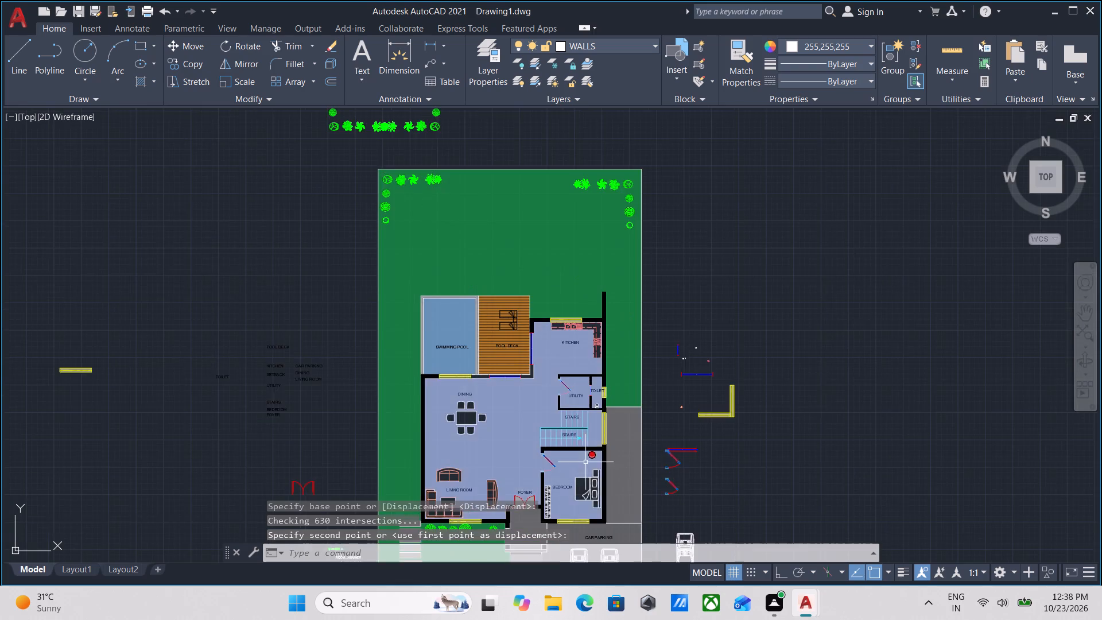
middle_drag(572, 436, 516, 273)
scroll(403, 316, up, 2)
middle_drag(403, 316, 352, 534)
scroll(344, 339, up, 1)
scroll(352, 335, down, 1)
middle_drag(352, 335, 272, 414)
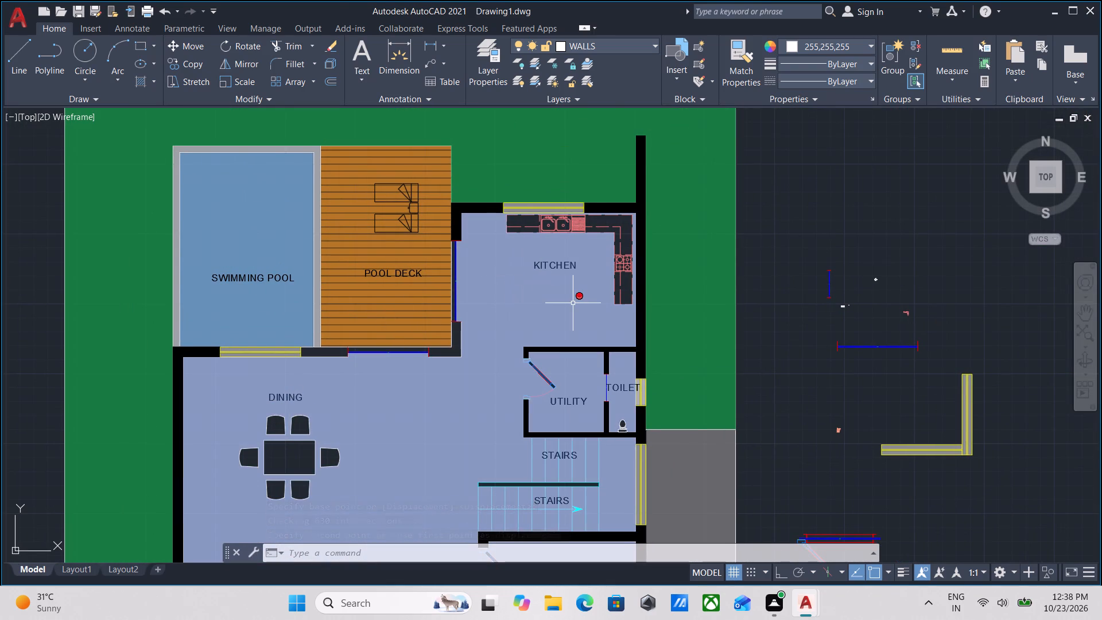
middle_drag(884, 249, 869, 298)
Set the text color of the Standard dimension style to black, color index 250.
text(DIMST)
key(y)
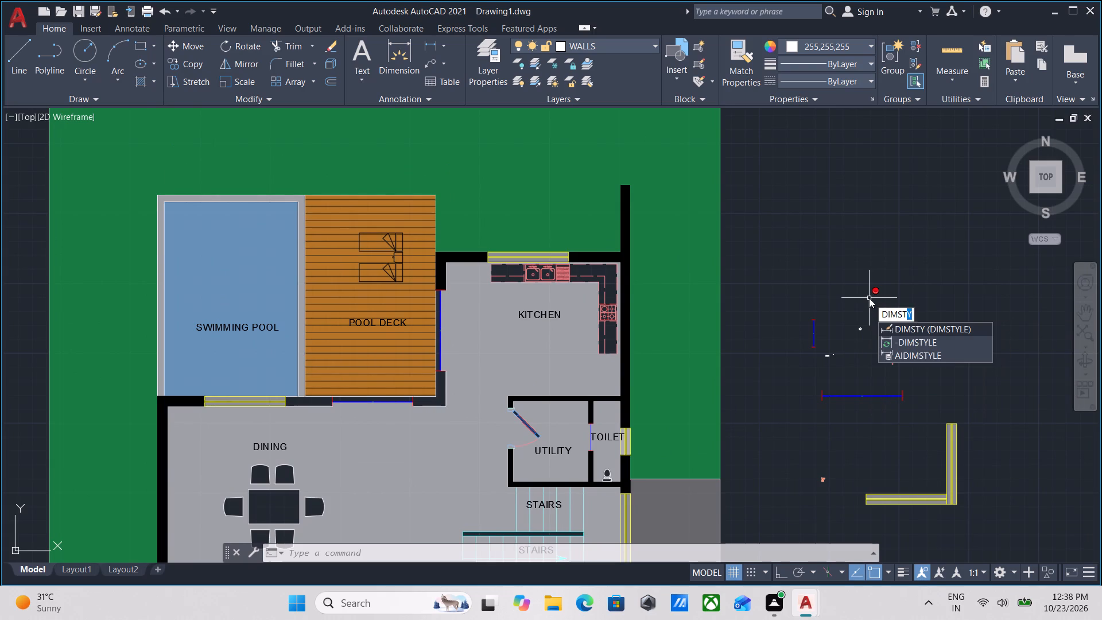
key(Return)
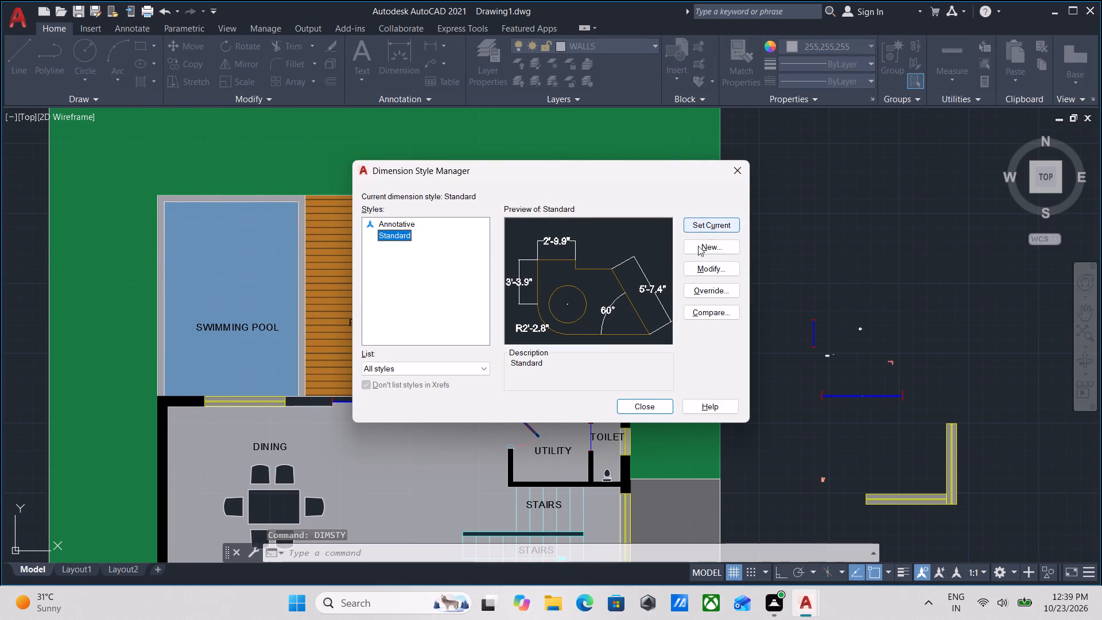
click(703, 269)
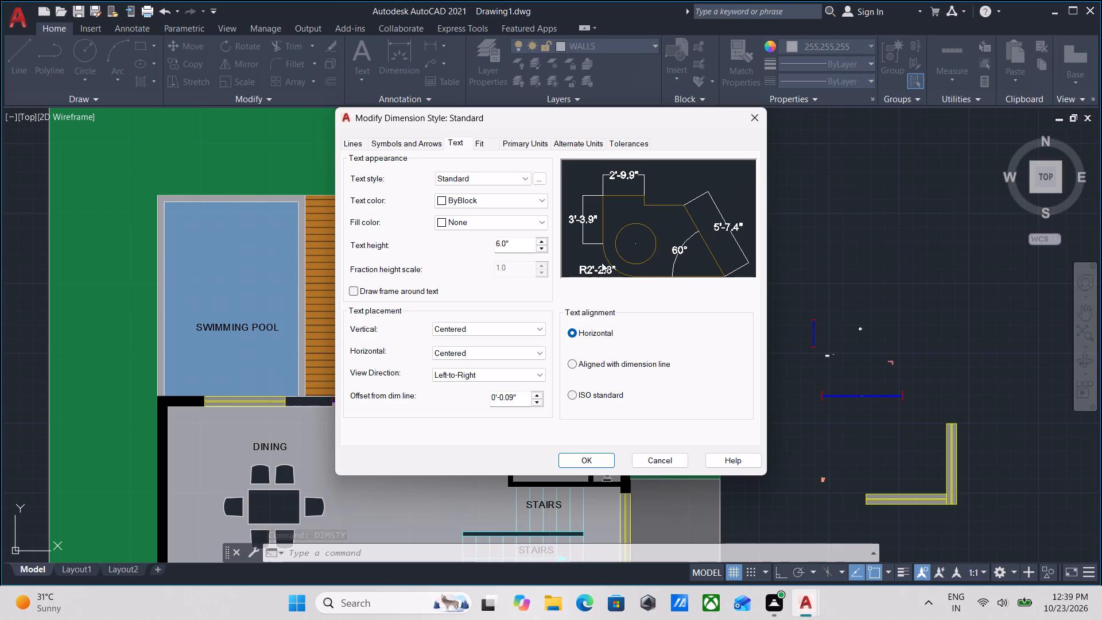
click(444, 200)
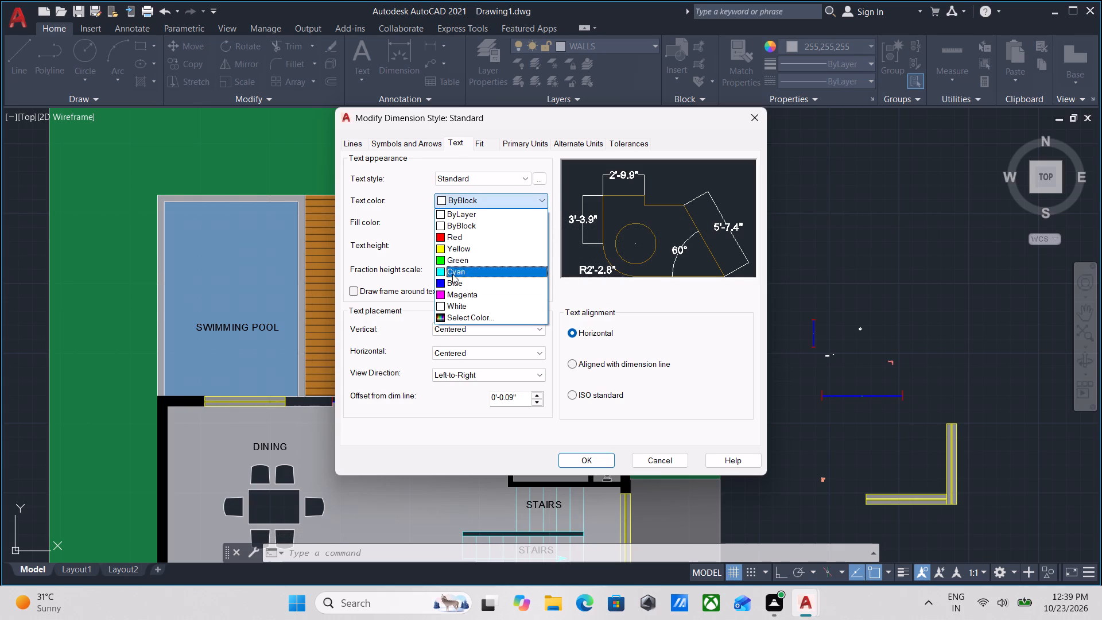
scroll(451, 293, down, 1)
click(438, 319)
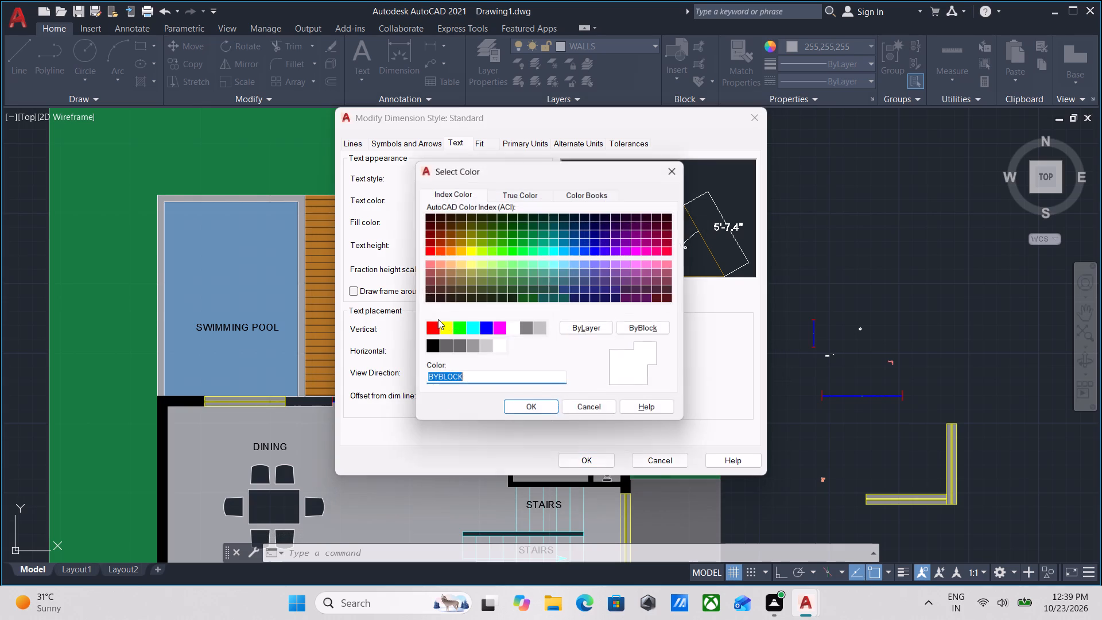
click(430, 345)
click(529, 410)
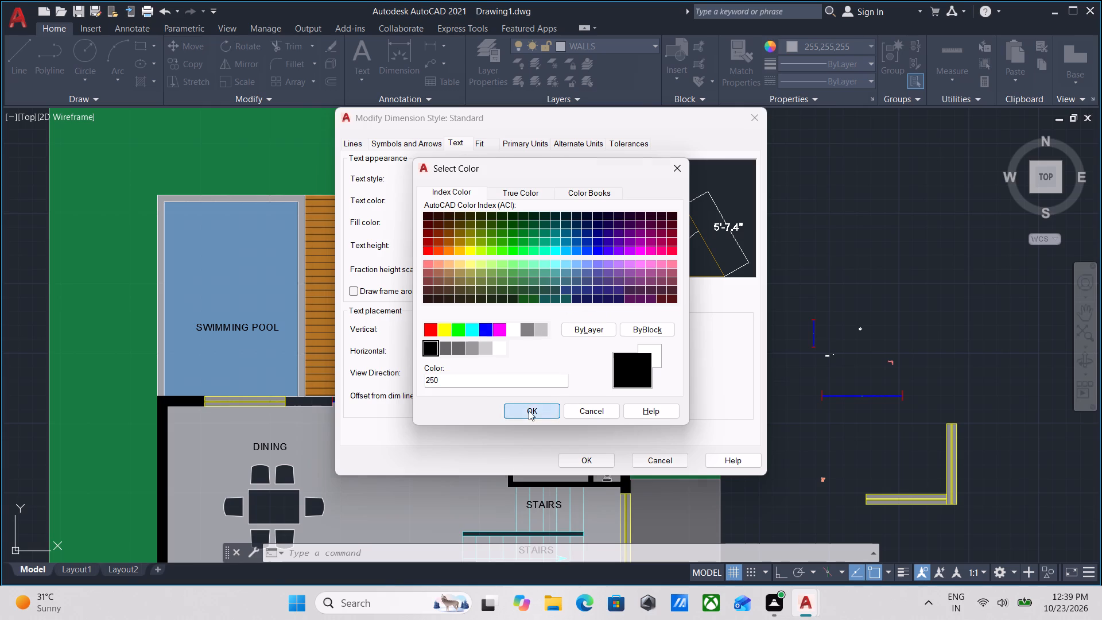
Apply the changes to the Standard dimension style and close the Dimension Style Manager.
click(597, 456)
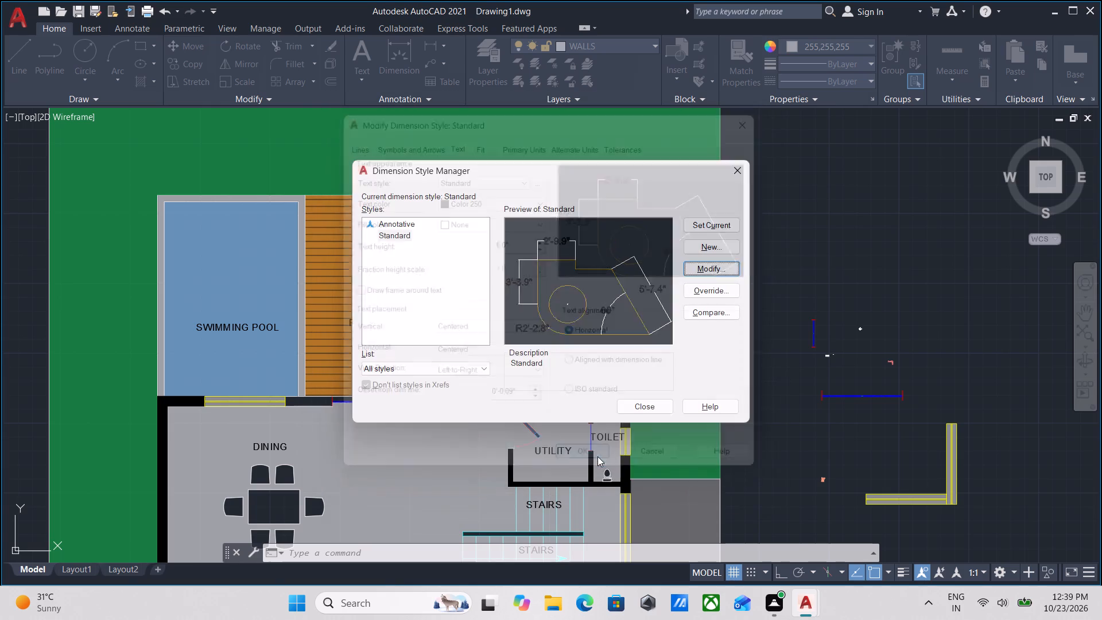
click(643, 403)
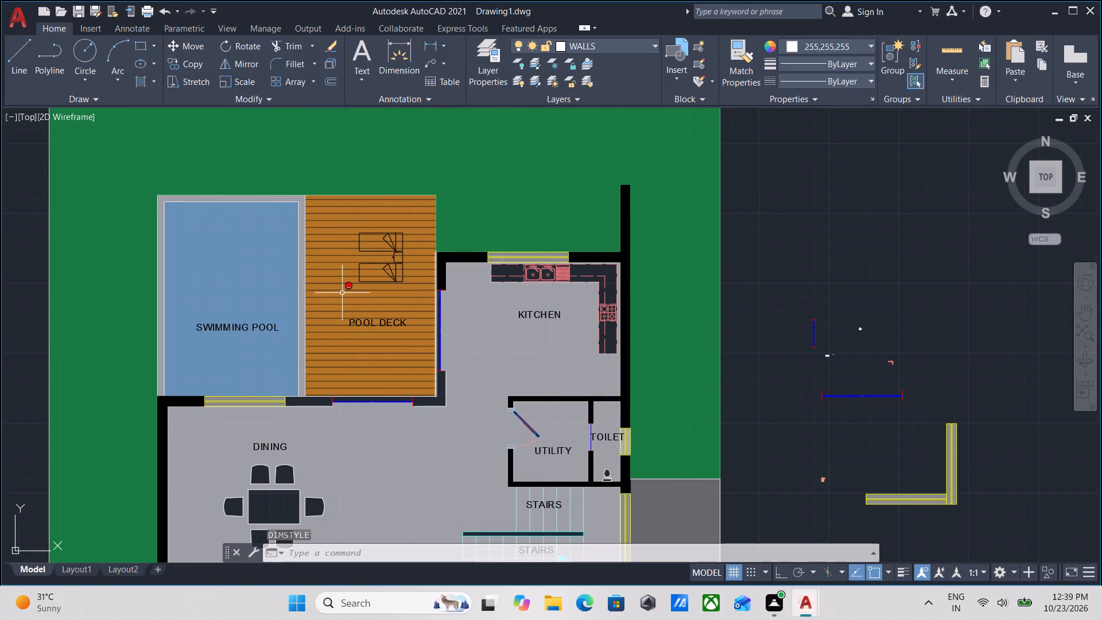
Add a vertical linear dimension from the pool deck's rear edge to the wall between deck and dining area, placed mid-deck.
scroll(286, 286, up, 2)
scroll(637, 216, down, 1)
middle_drag(635, 248, 628, 356)
scroll(402, 354, down, 3)
middle_drag(387, 358, 587, 361)
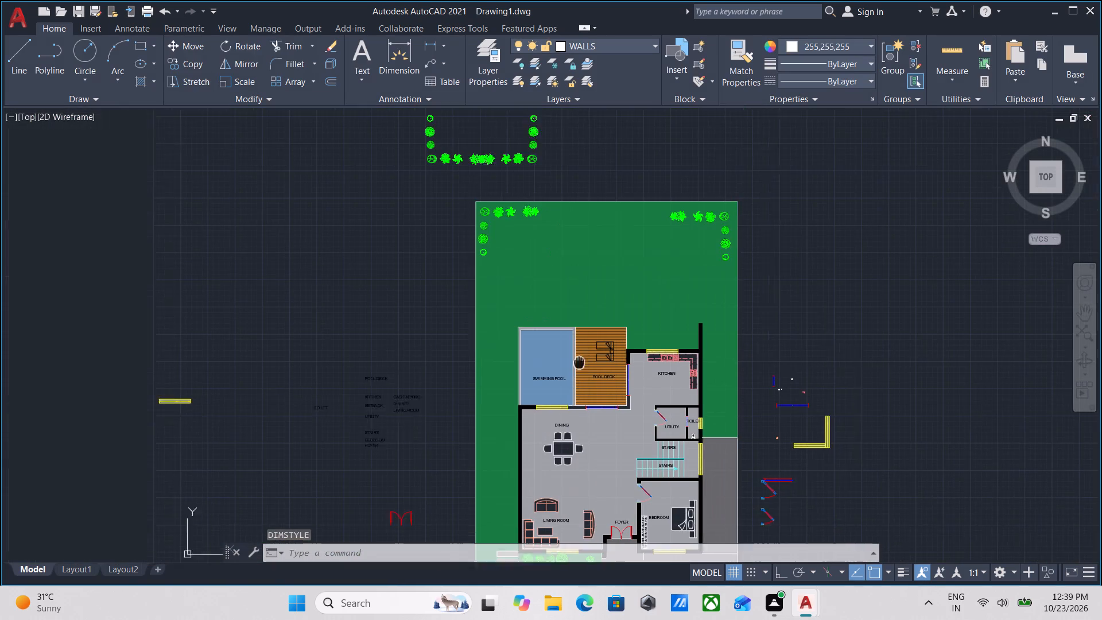
middle_drag(587, 361, 587, 360)
text(DLI)
key(Return)
scroll(606, 329, up, 2)
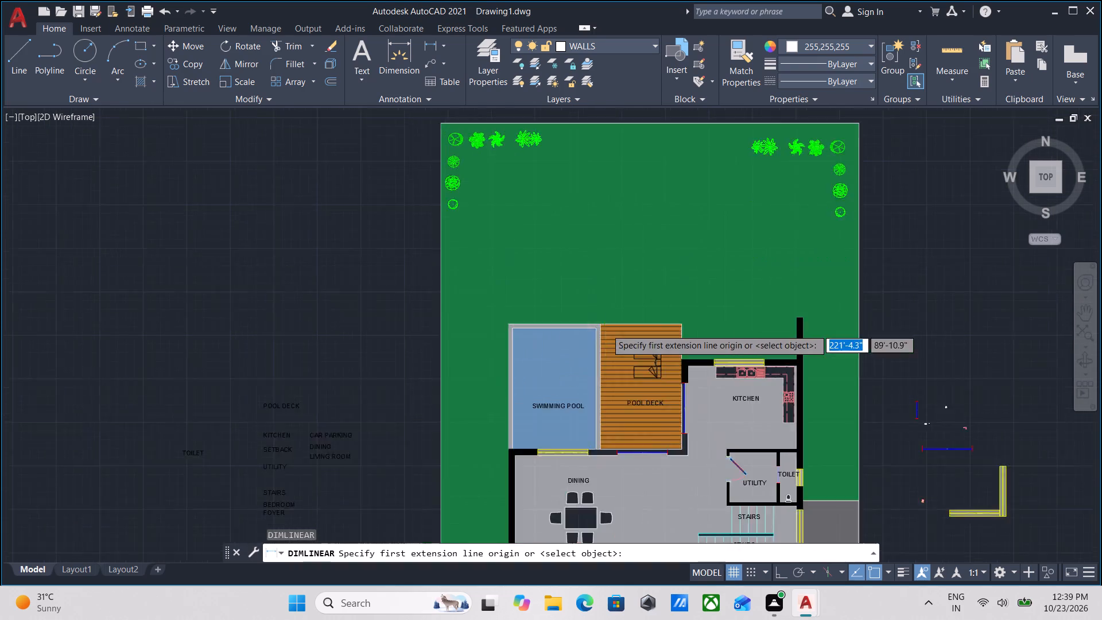
scroll(684, 328, up, 2)
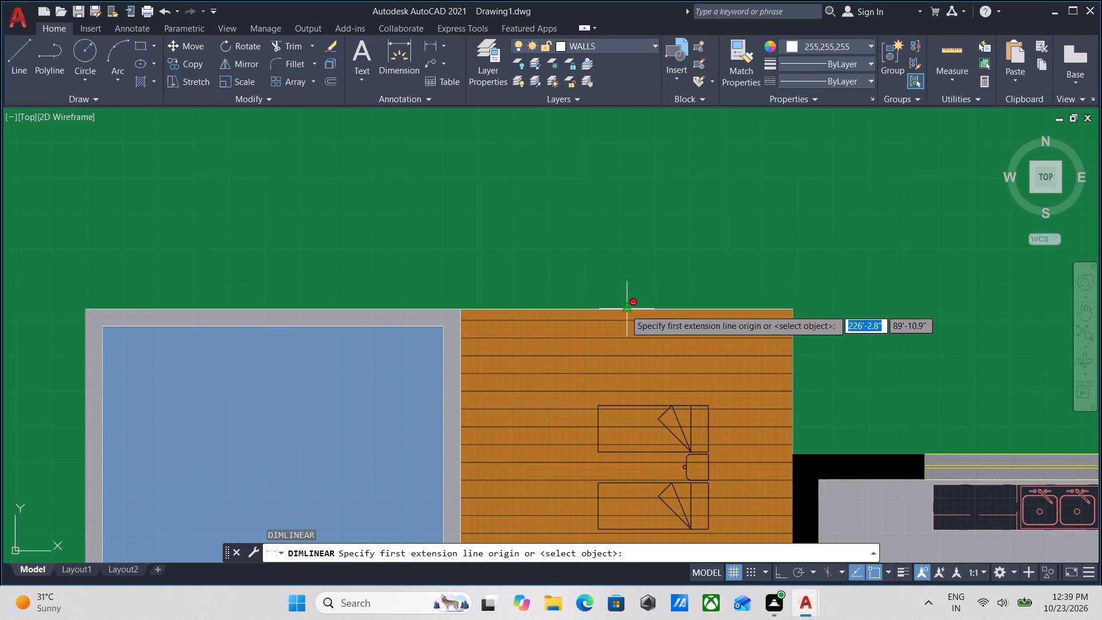
click(625, 309)
scroll(616, 467, down, 1)
middle_drag(616, 458, 621, 238)
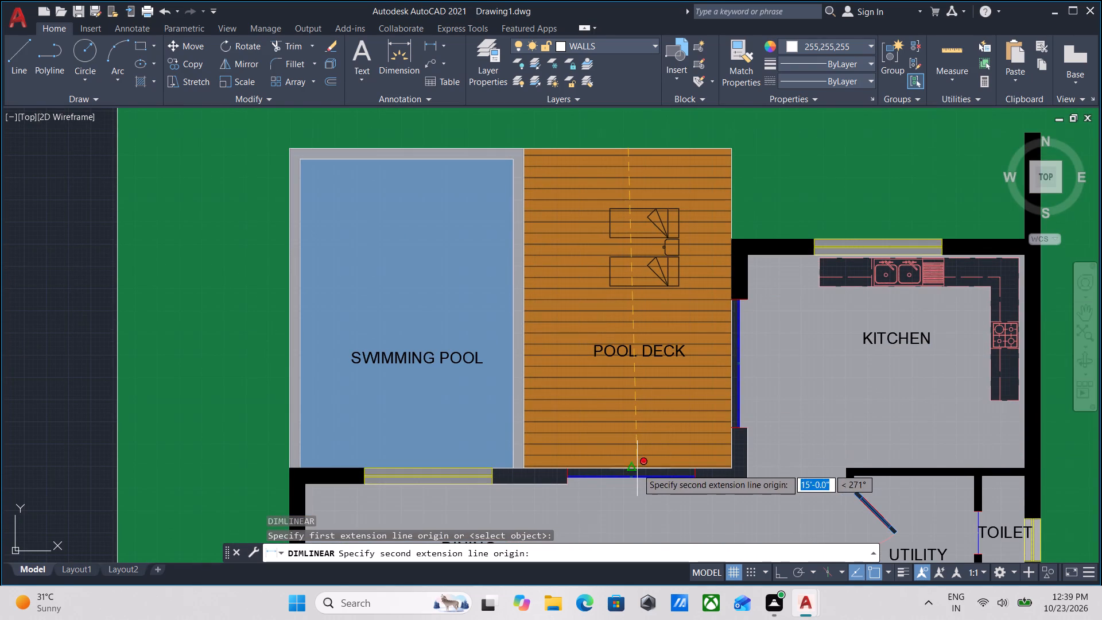
click(634, 464)
click(630, 410)
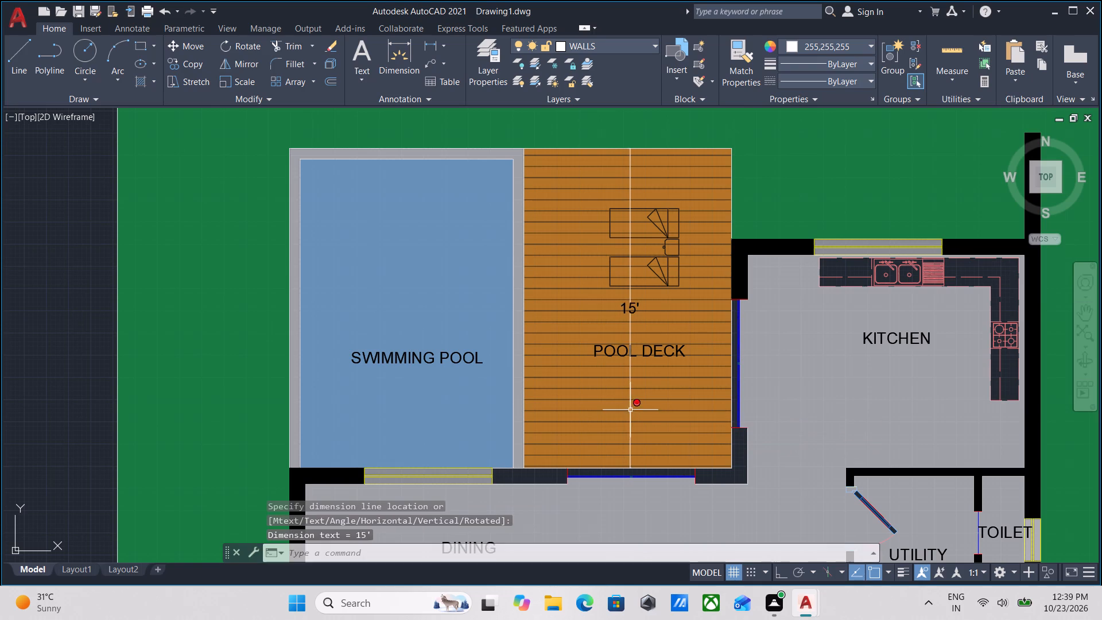
Set the linear dimension command to repeat with MULTIPLE and, with Ortho on, dimension the pool deck's width from pool border to kitchen wall.
middle_drag(580, 371, 584, 417)
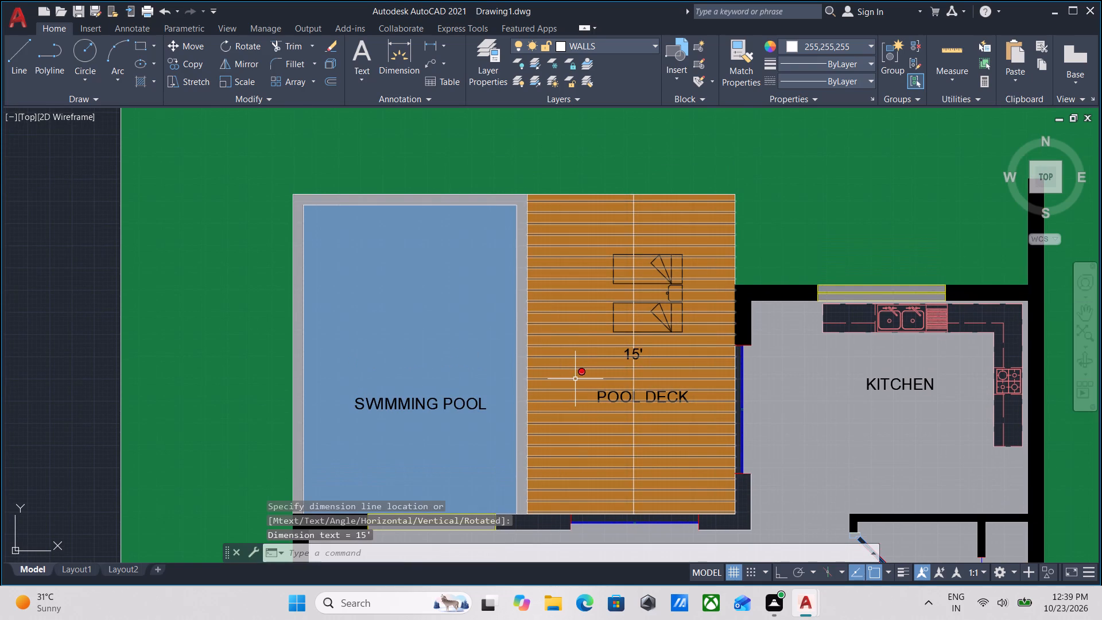
text(MU)
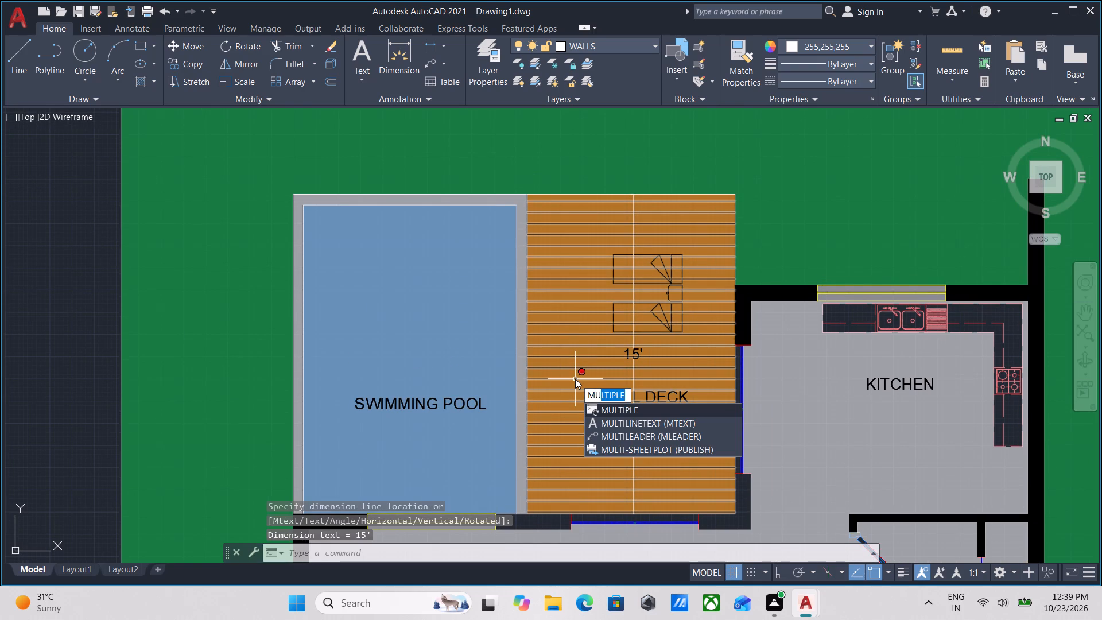
key(Return)
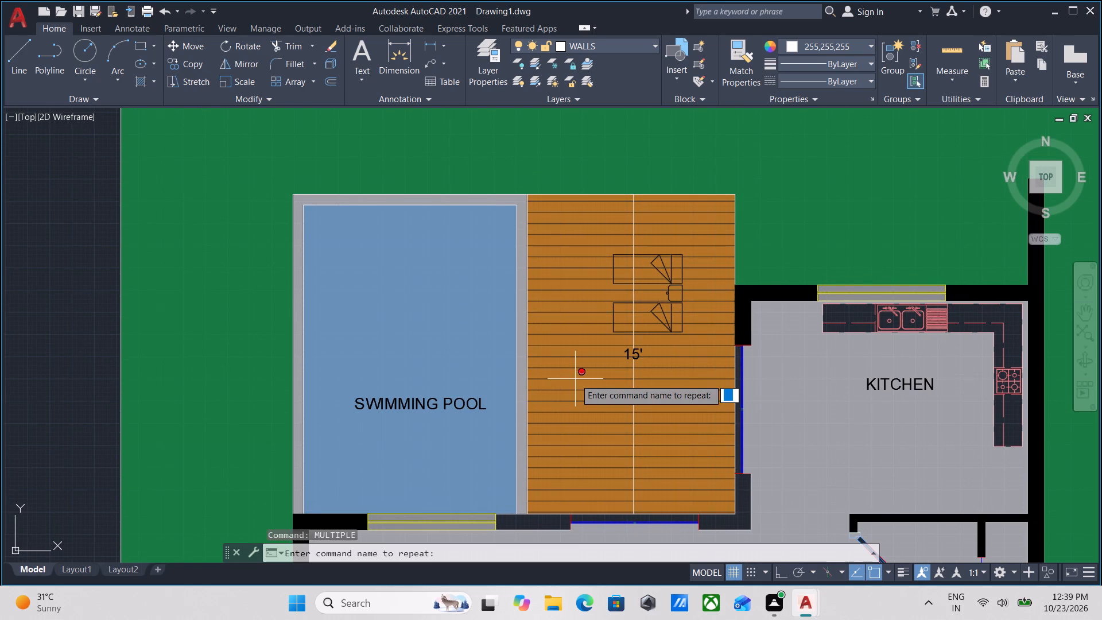
text(DLI)
key(Return)
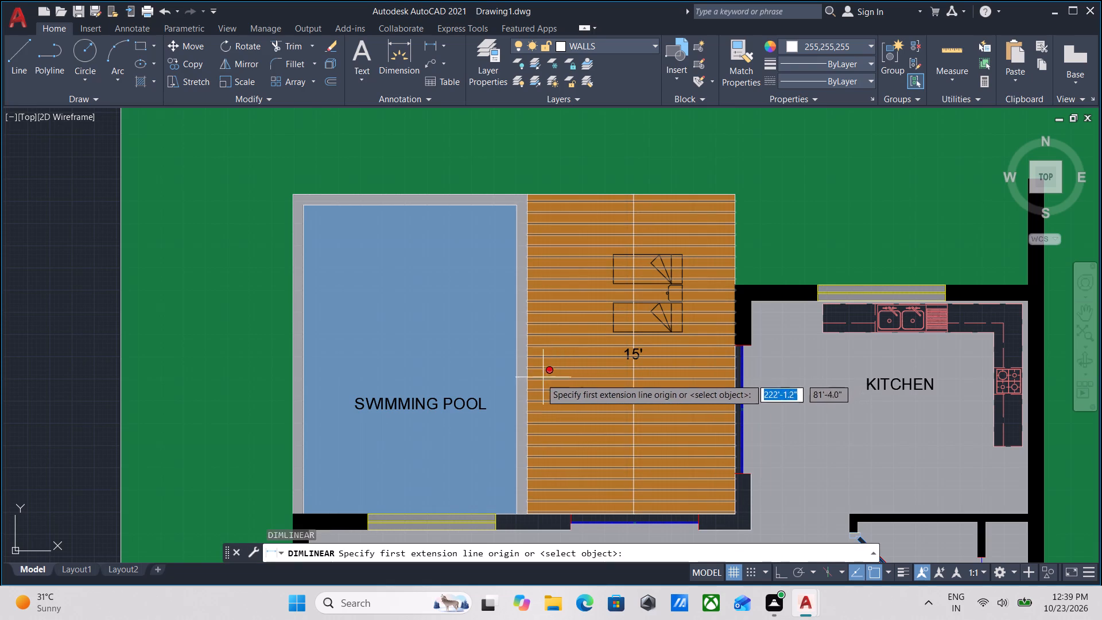
scroll(529, 378, up, 2)
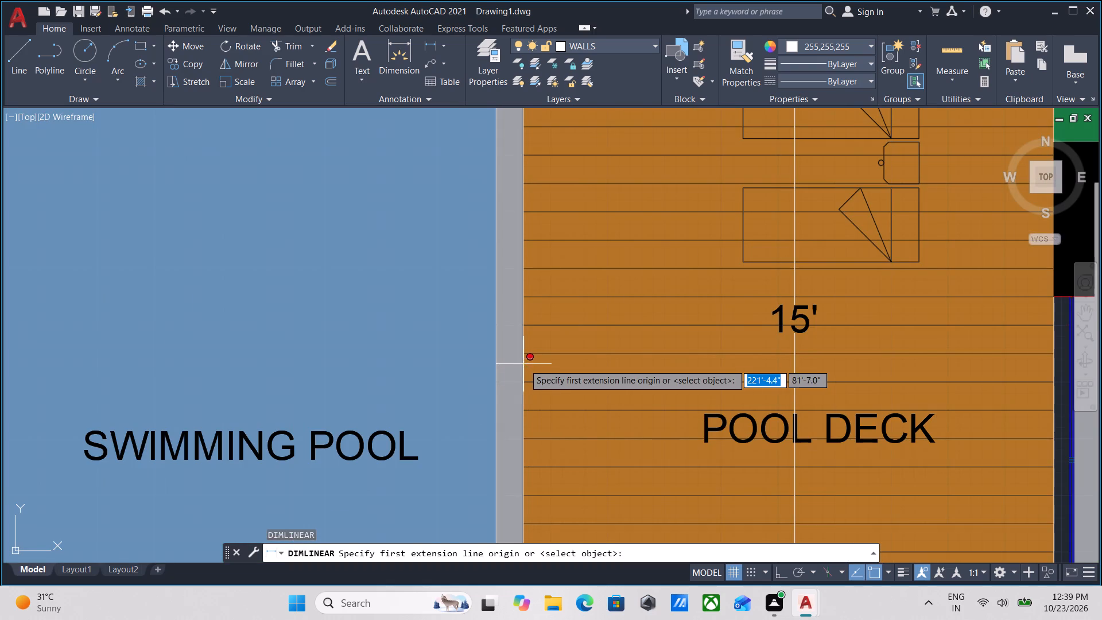
click(523, 363)
middle_drag(801, 378, 610, 381)
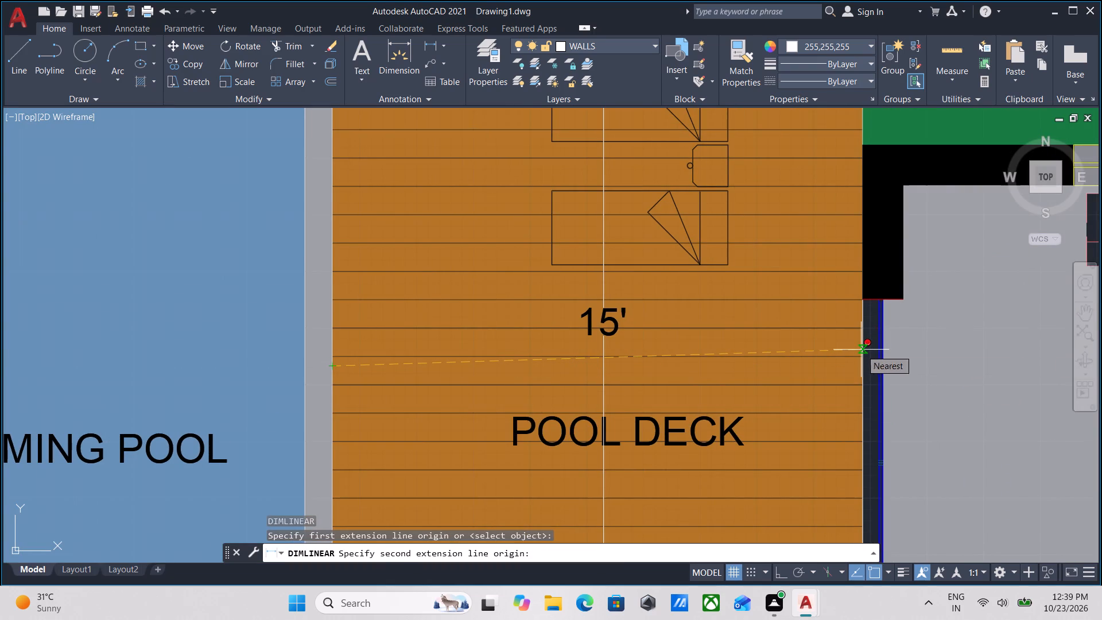
key(F8)
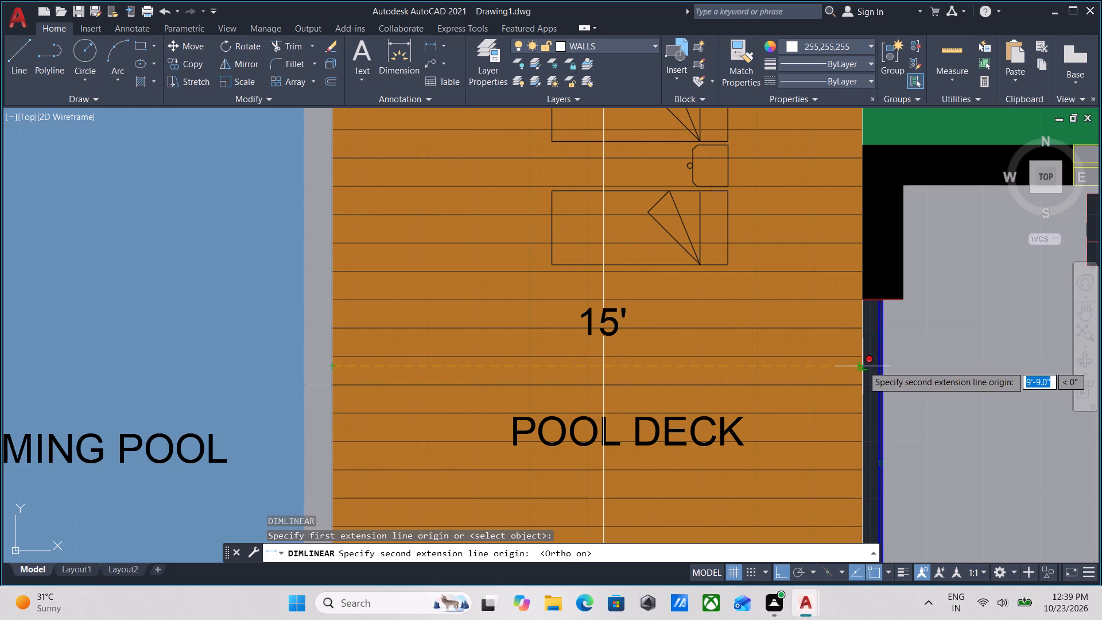
click(863, 366)
click(857, 366)
Dimension the swimming pool's width horizontally between its inner edges, just above the SWIMMING POOL label.
scroll(591, 378, down, 1)
middle_drag(591, 378, 830, 318)
scroll(572, 372, down, 1)
middle_drag(448, 312, 602, 315)
scroll(602, 315, down, 1)
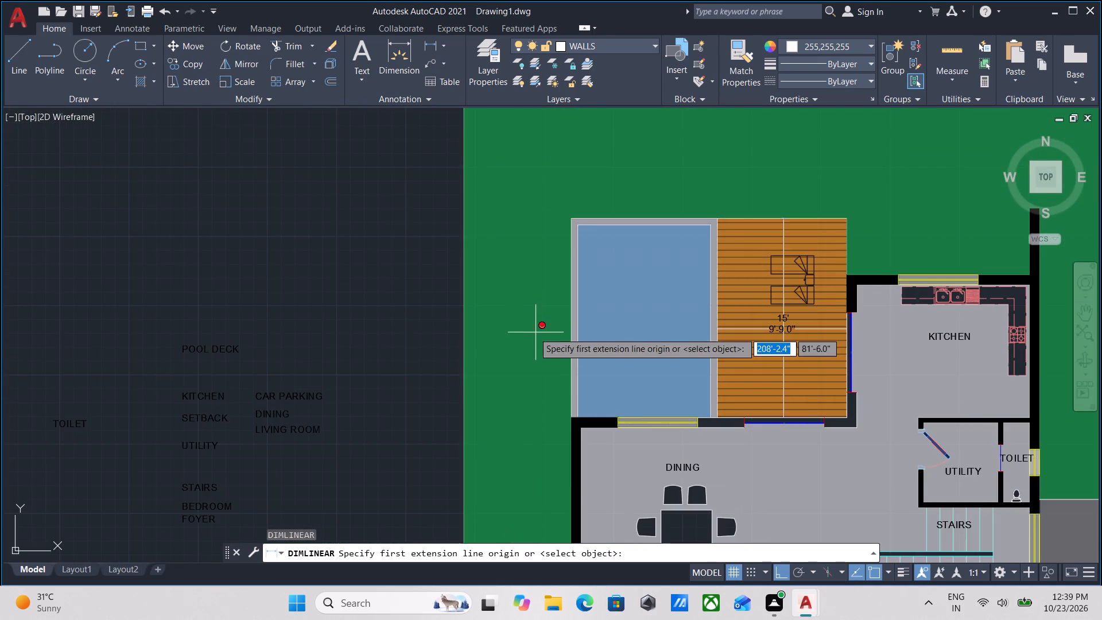
scroll(580, 333, up, 2)
click(574, 325)
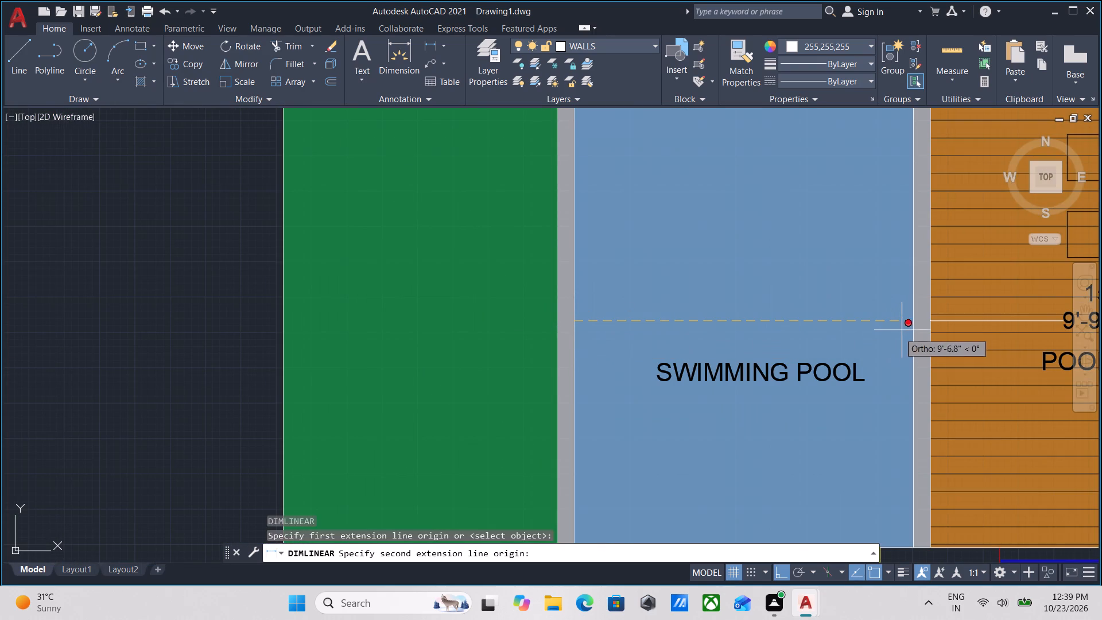
click(918, 322)
click(915, 322)
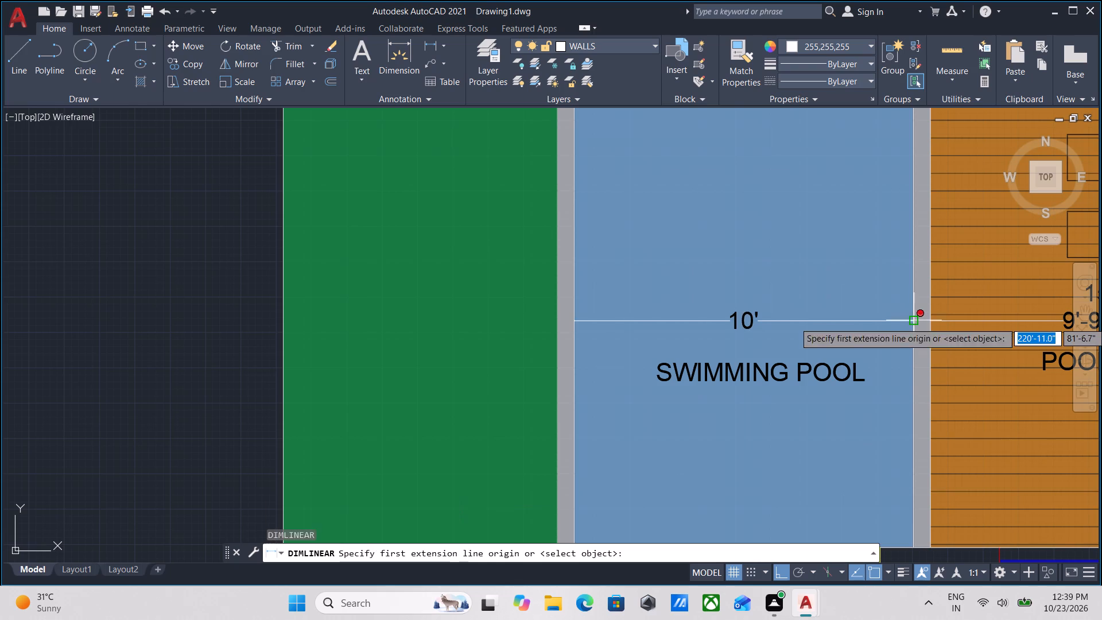
Dimension the swimming pool's length vertically from its rear inner edge to the dining room wall, through the middle of the pool.
scroll(642, 273, down, 1)
middle_drag(647, 284, 652, 335)
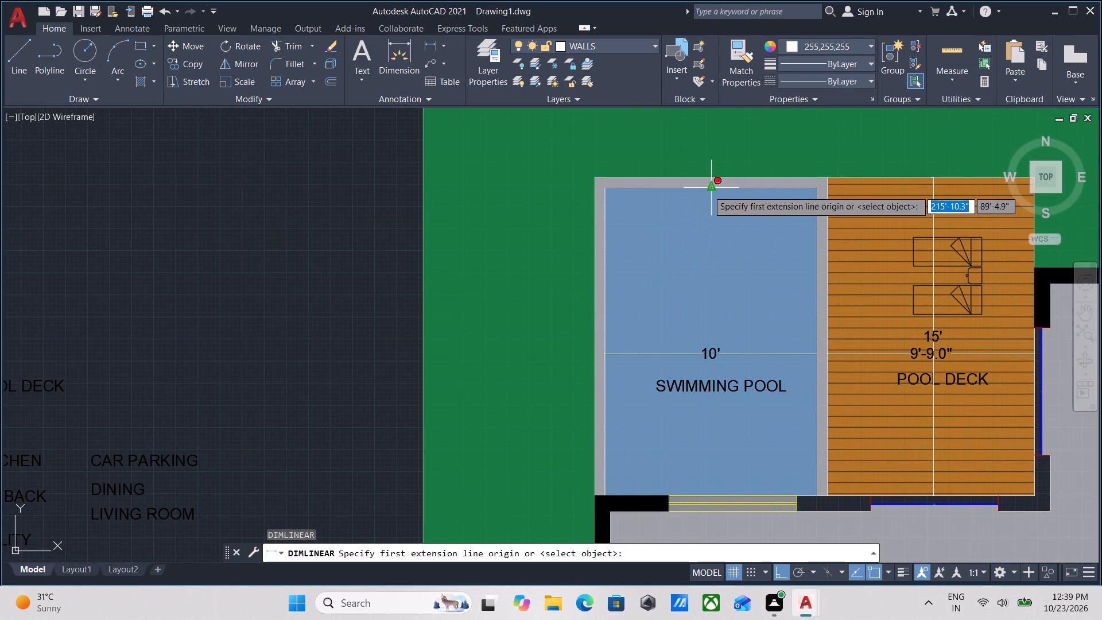
click(708, 190)
middle_drag(703, 411, 696, 298)
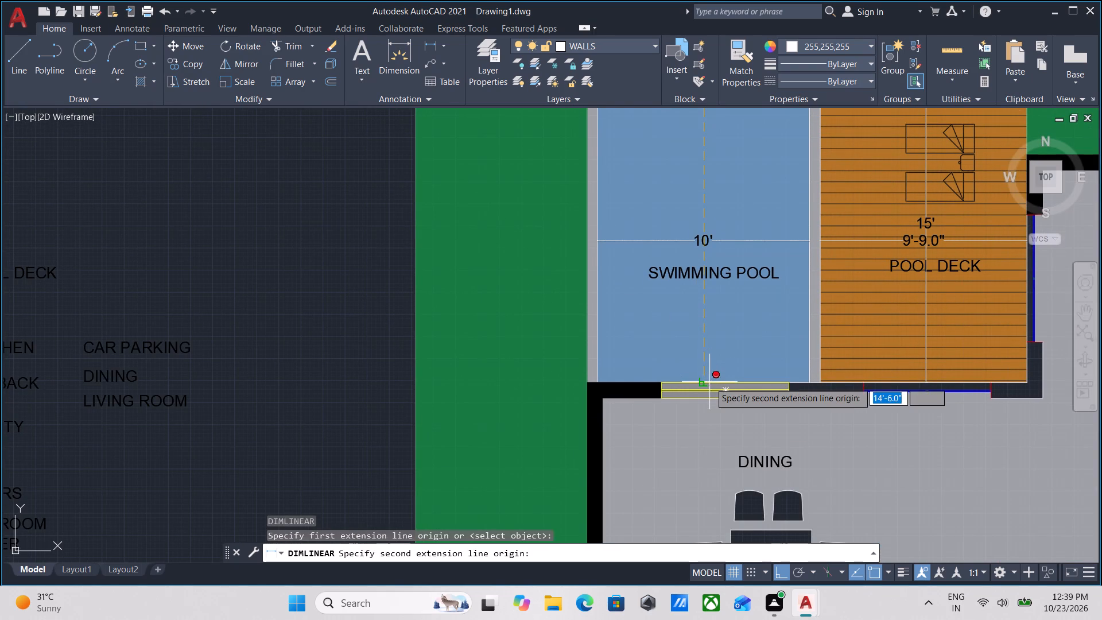
click(703, 383)
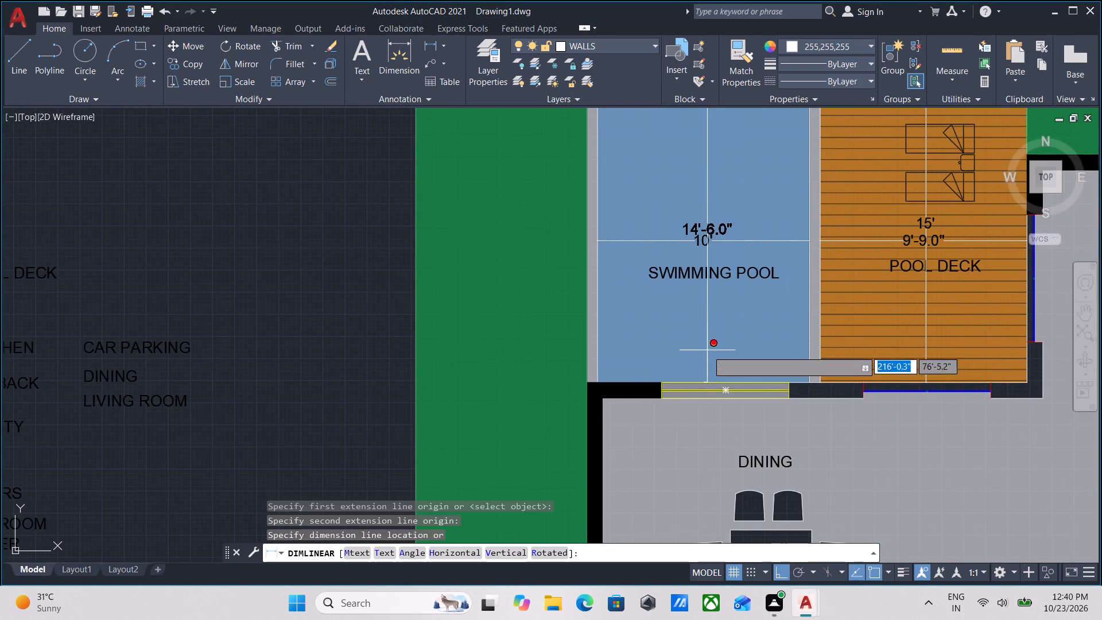
click(702, 324)
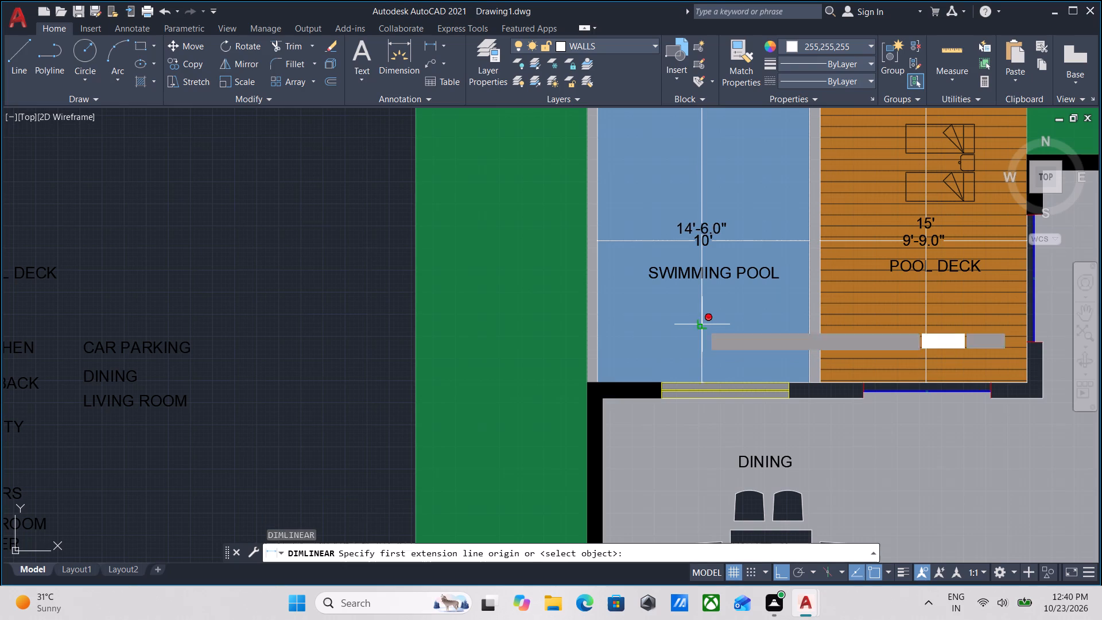
Dimension the kitchen vertically from the rear wall's inner face to the utility wall, placed between the KITCHEN label and the stove counter.
scroll(702, 324, down, 1)
middle_drag(702, 324, 561, 303)
middle_drag(646, 410, 634, 350)
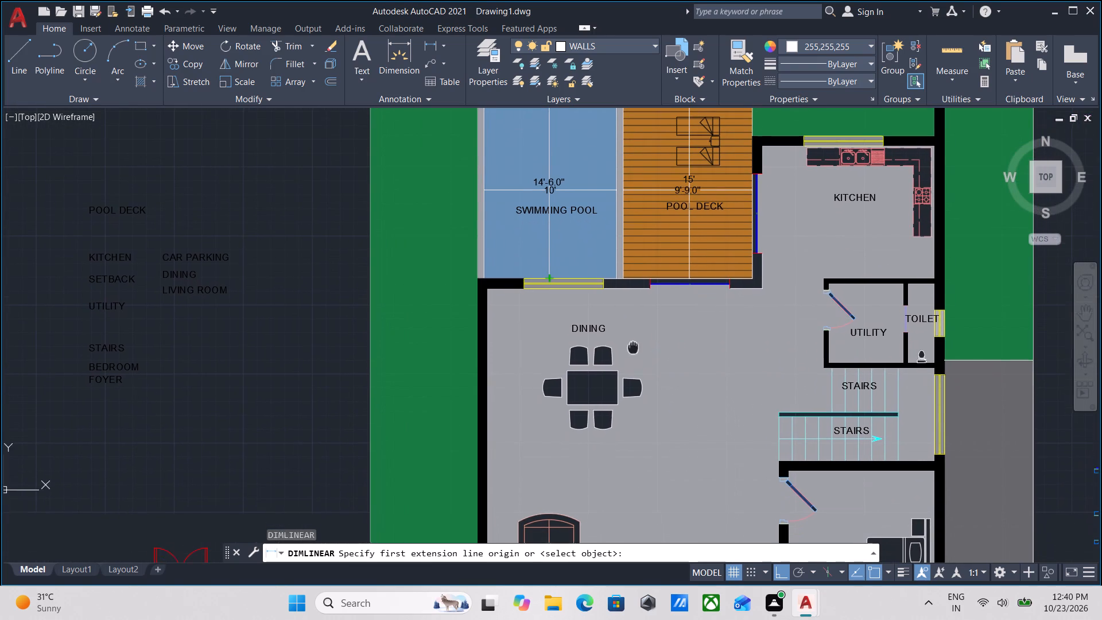
scroll(721, 342, down, 1)
middle_drag(721, 342, 526, 348)
scroll(627, 314, up, 2)
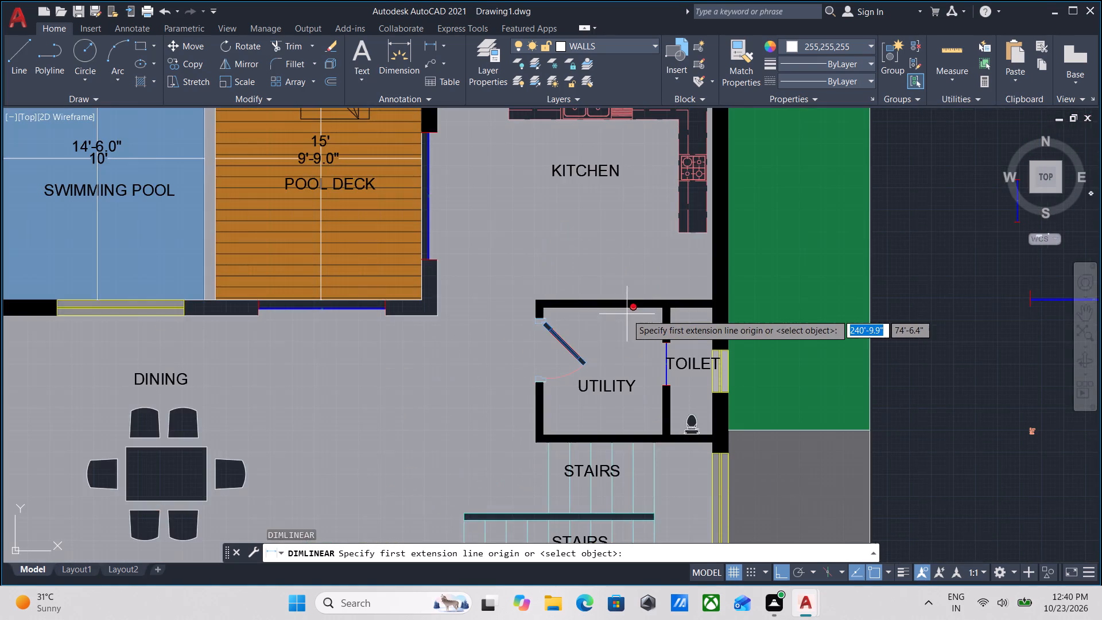
scroll(627, 314, up, 2)
scroll(658, 299, down, 2)
middle_drag(657, 328, 655, 511)
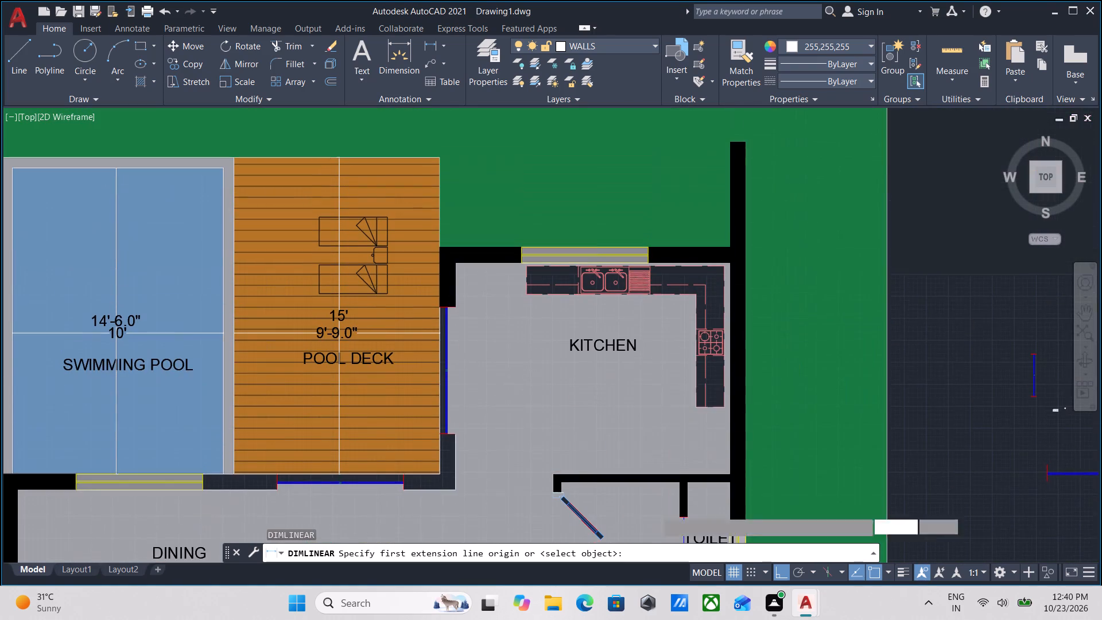
scroll(674, 277, up, 5)
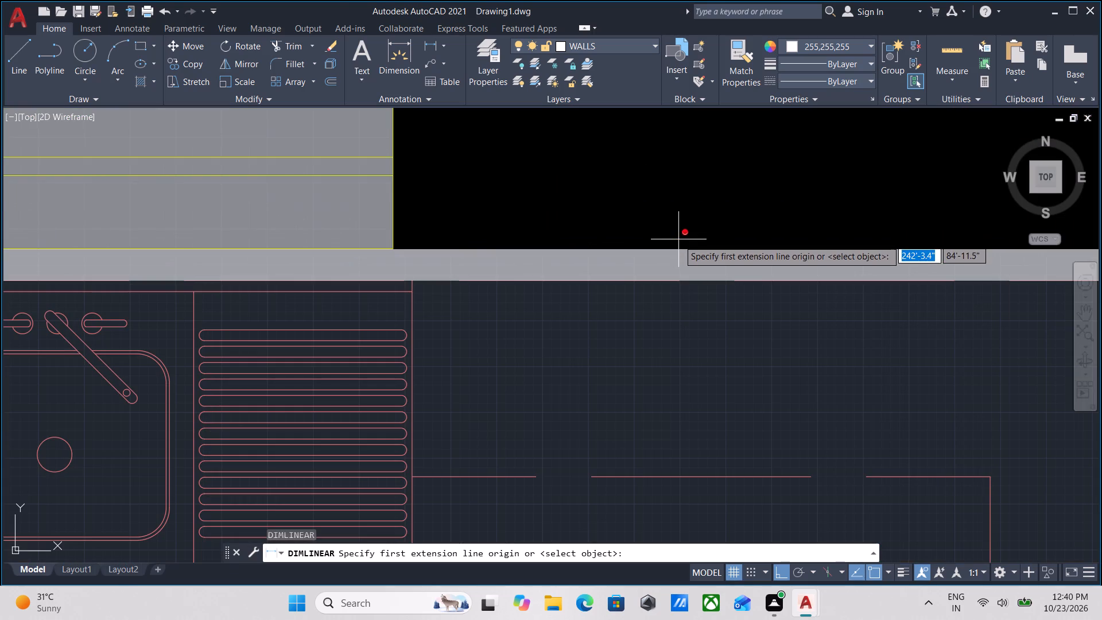
click(678, 248)
scroll(671, 563, down, 1)
middle_drag(669, 559, 632, 294)
scroll(626, 341, down, 2)
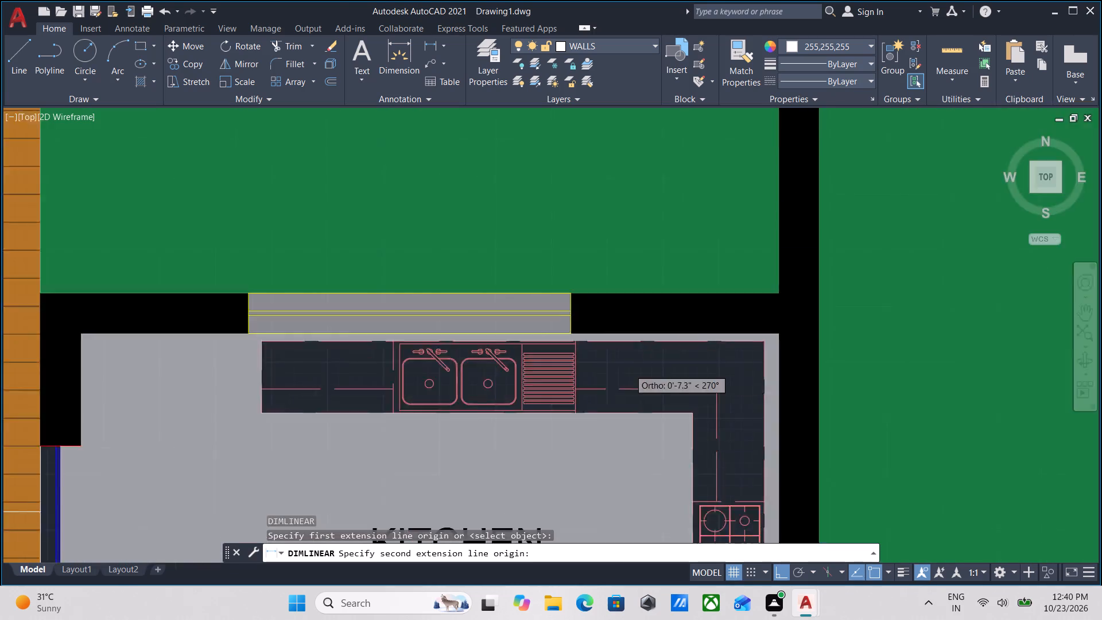
scroll(631, 379, down, 3)
middle_drag(633, 389, 624, 266)
scroll(645, 446, up, 3)
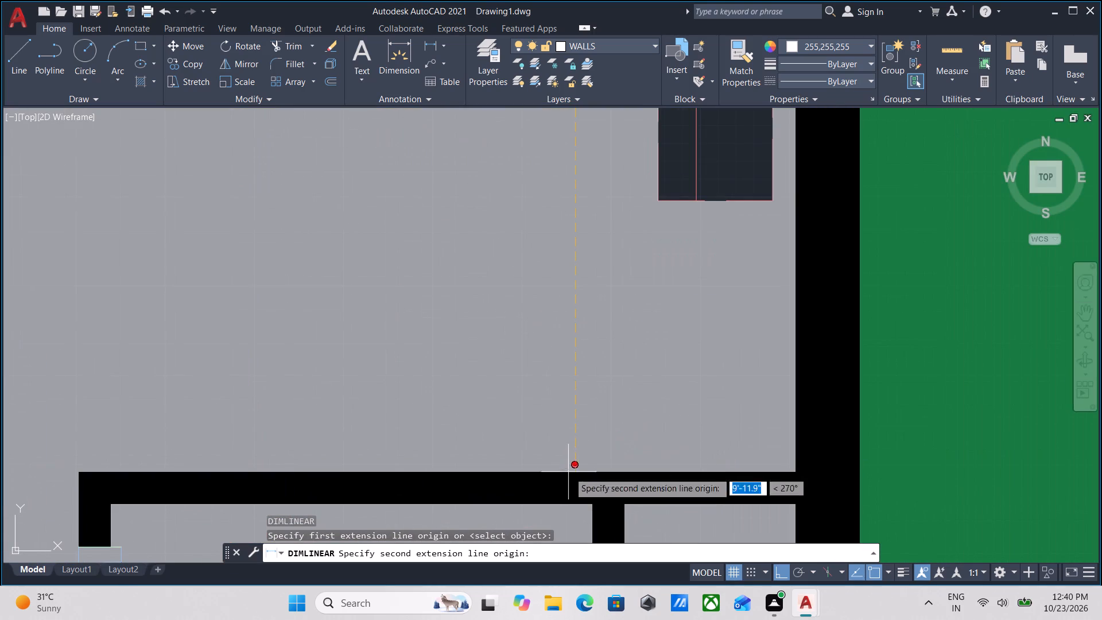
click(575, 469)
scroll(575, 469, down, 2)
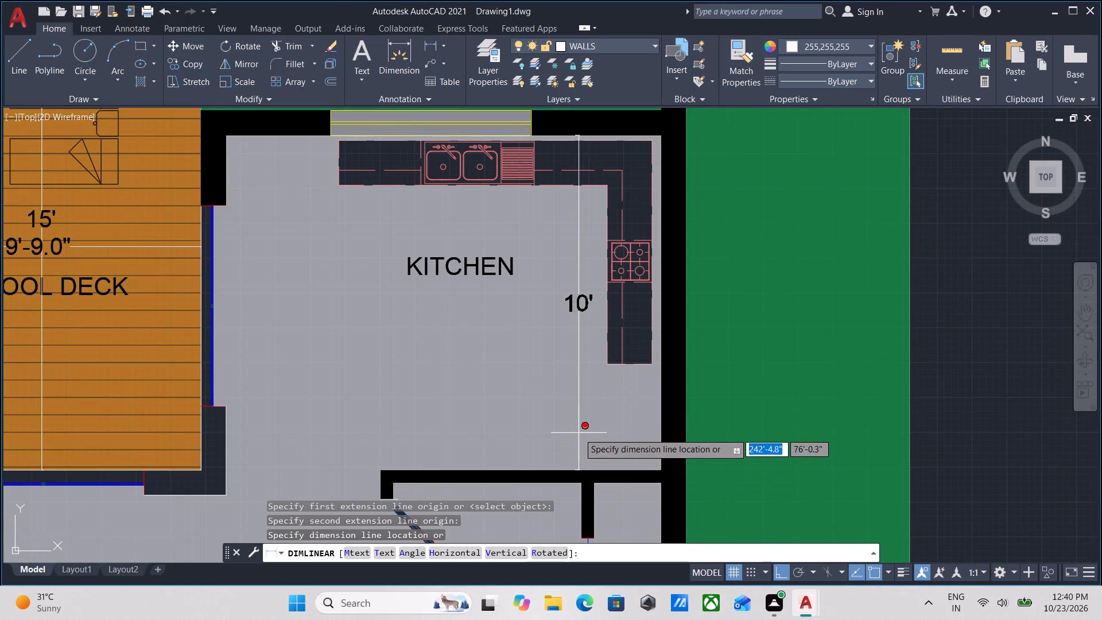
click(575, 422)
Dimension the kitchen's width horizontally from the pool deck wall's inner face to the outer side wall, just above the utility room.
middle_drag(444, 419, 546, 408)
scroll(445, 419, down, 1)
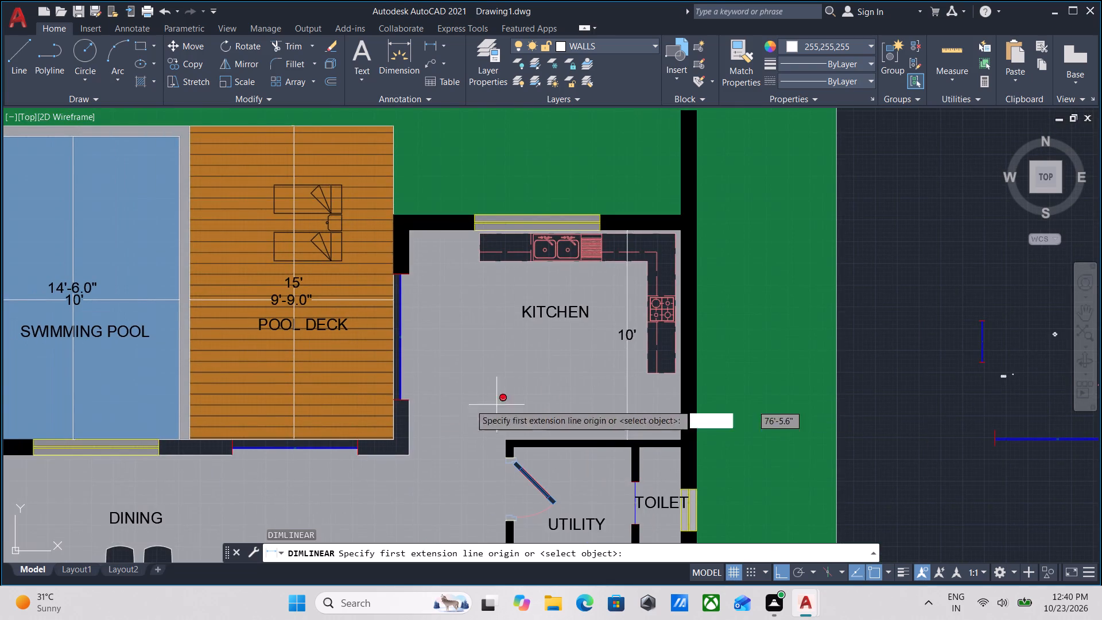
scroll(416, 411, up, 5)
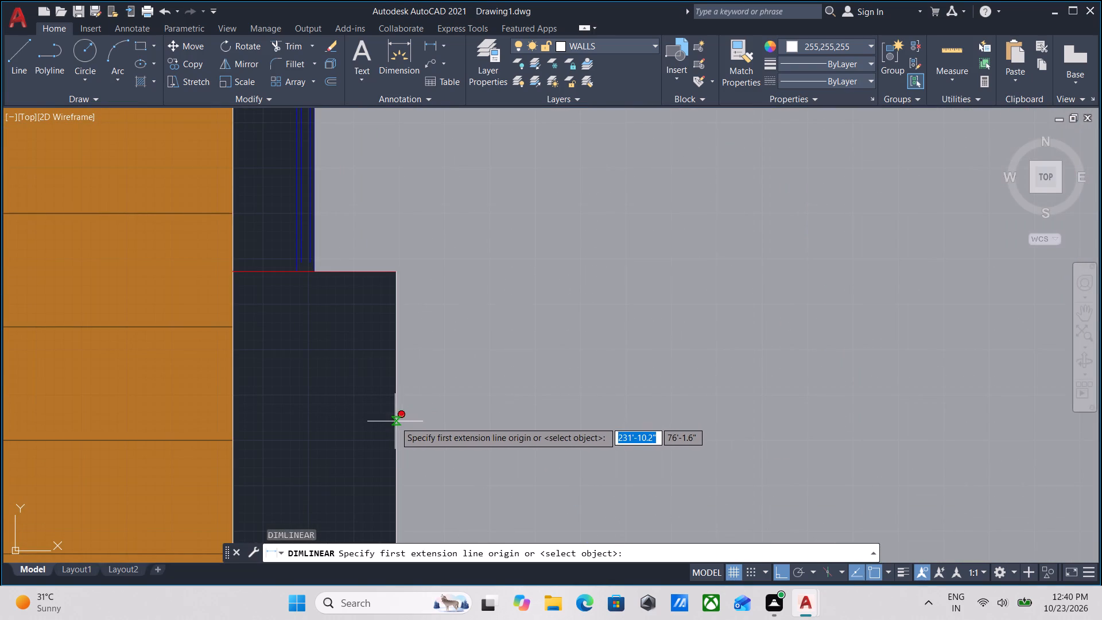
click(395, 421)
scroll(756, 398, down, 3)
middle_drag(756, 398, 482, 416)
scroll(774, 425, down, 1)
middle_drag(774, 425, 597, 440)
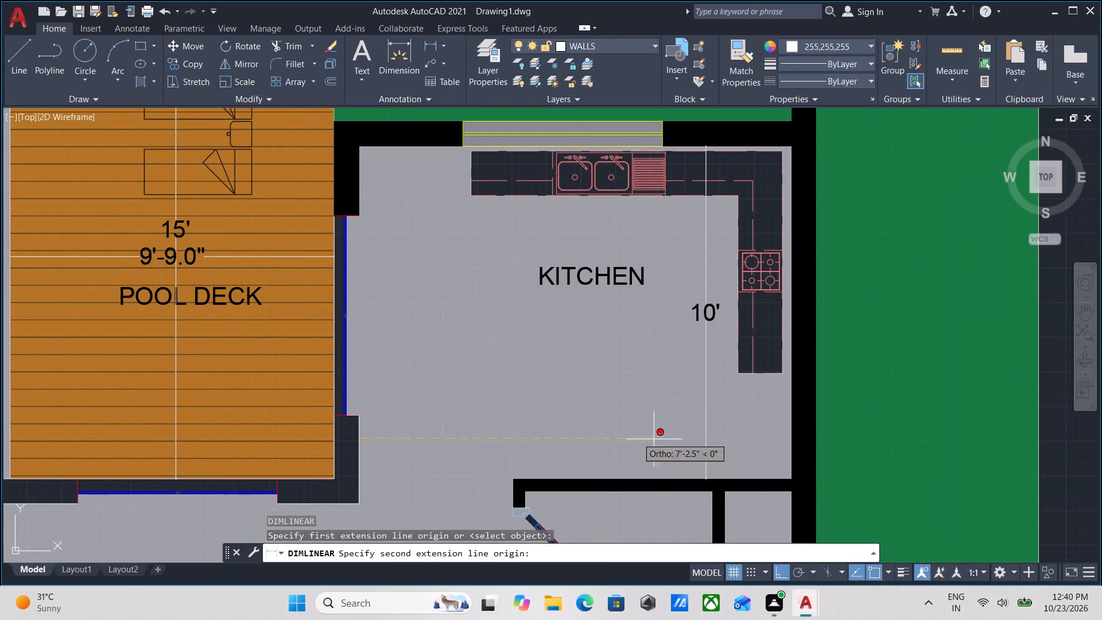
scroll(812, 436, up, 3)
click(730, 445)
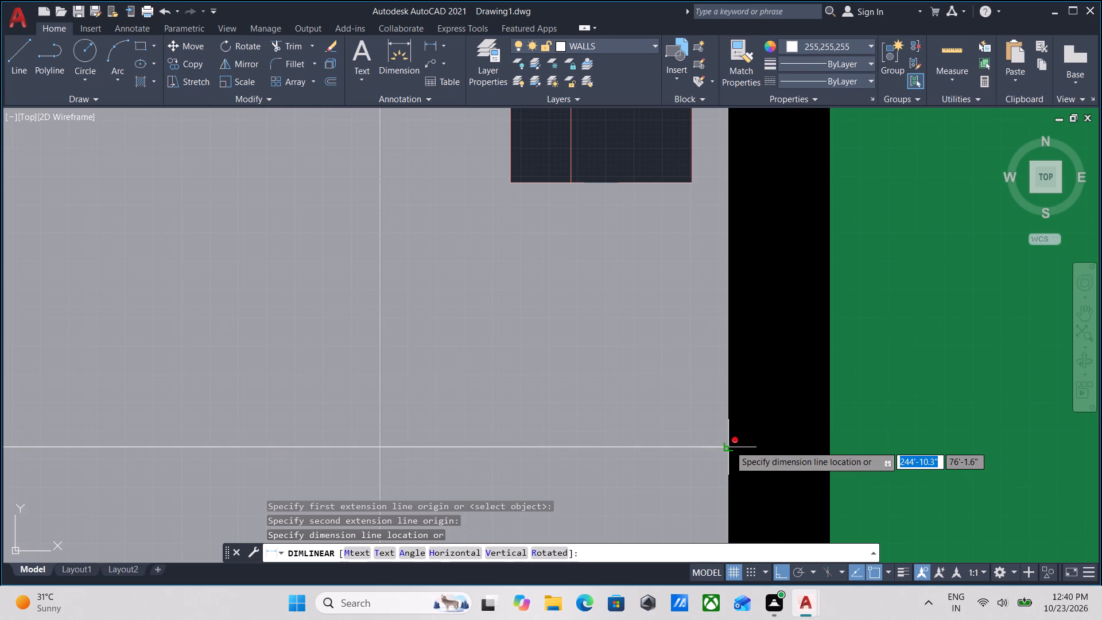
scroll(730, 445, down, 2)
click(730, 445)
Dimension the bedroom vertically from the front window's inner face to the wall below the stairs, running through the BEDROOM label.
scroll(577, 444, down, 2)
middle_drag(581, 439, 663, 343)
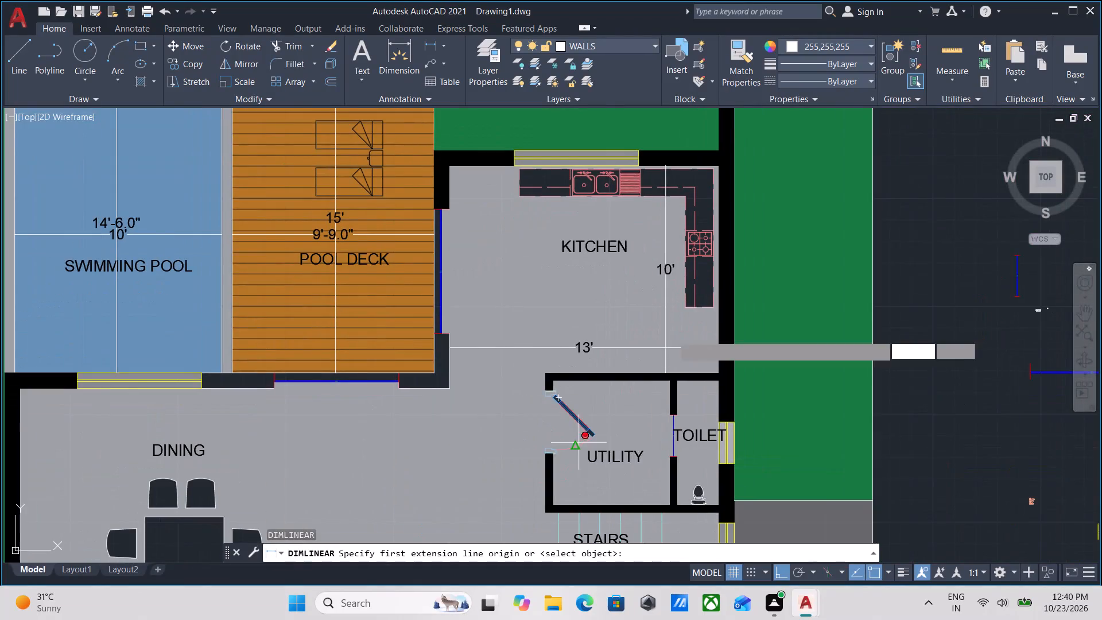
scroll(509, 456, down, 1)
middle_drag(509, 456, 633, 314)
middle_drag(360, 503, 389, 411)
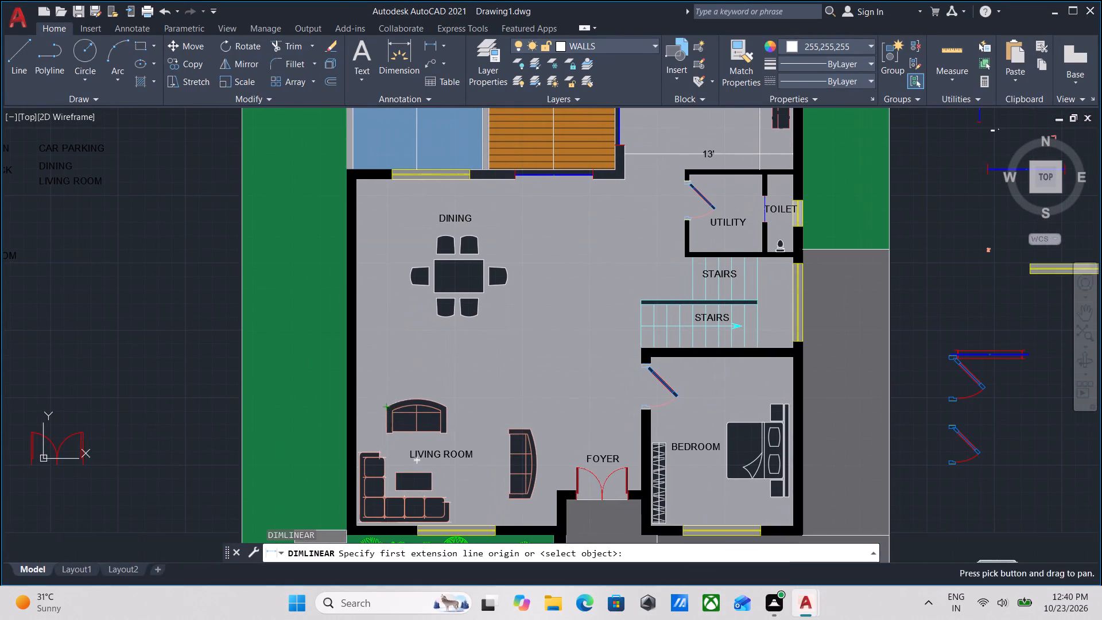
middle_drag(713, 479, 680, 449)
scroll(674, 505, up, 1)
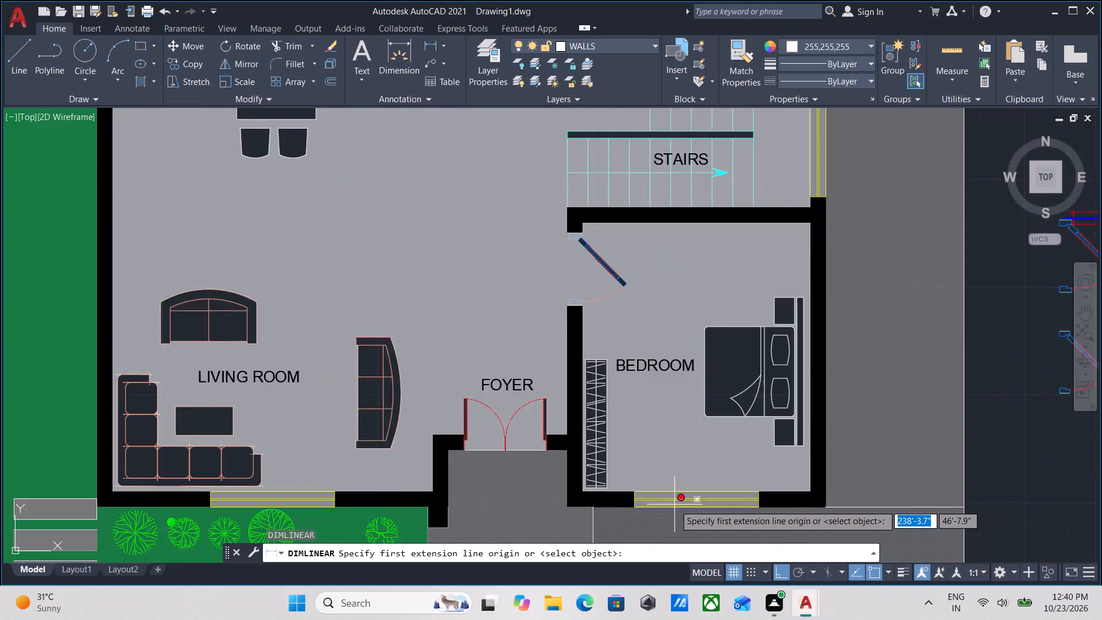
scroll(674, 505, up, 4)
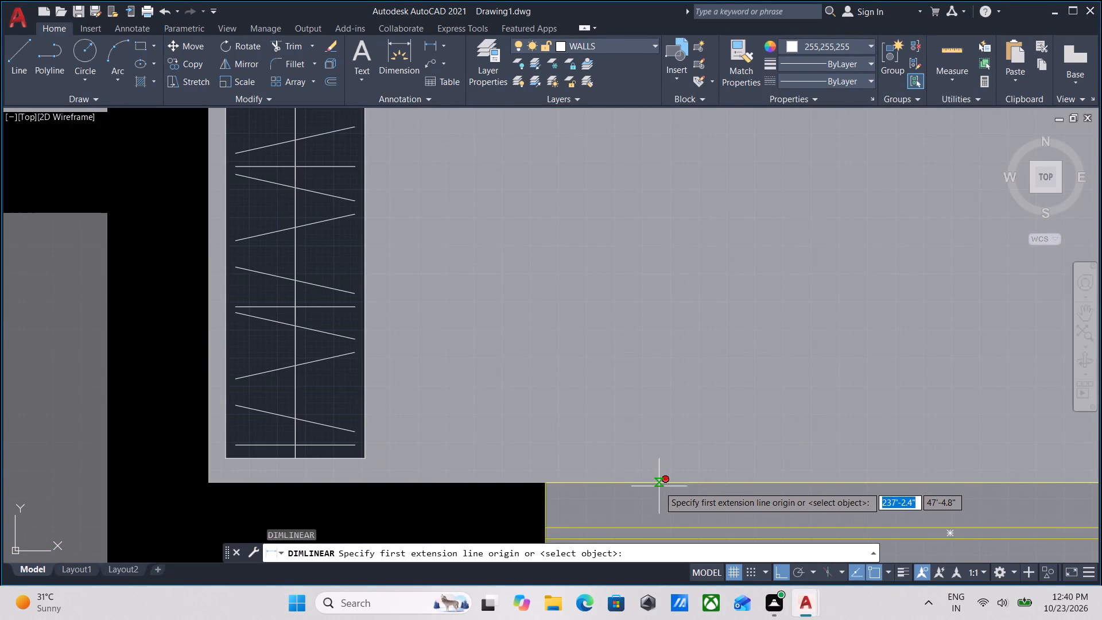
click(659, 486)
scroll(664, 370, down, 2)
middle_drag(662, 375, 619, 580)
middle_drag(620, 365, 593, 542)
scroll(620, 365, down, 1)
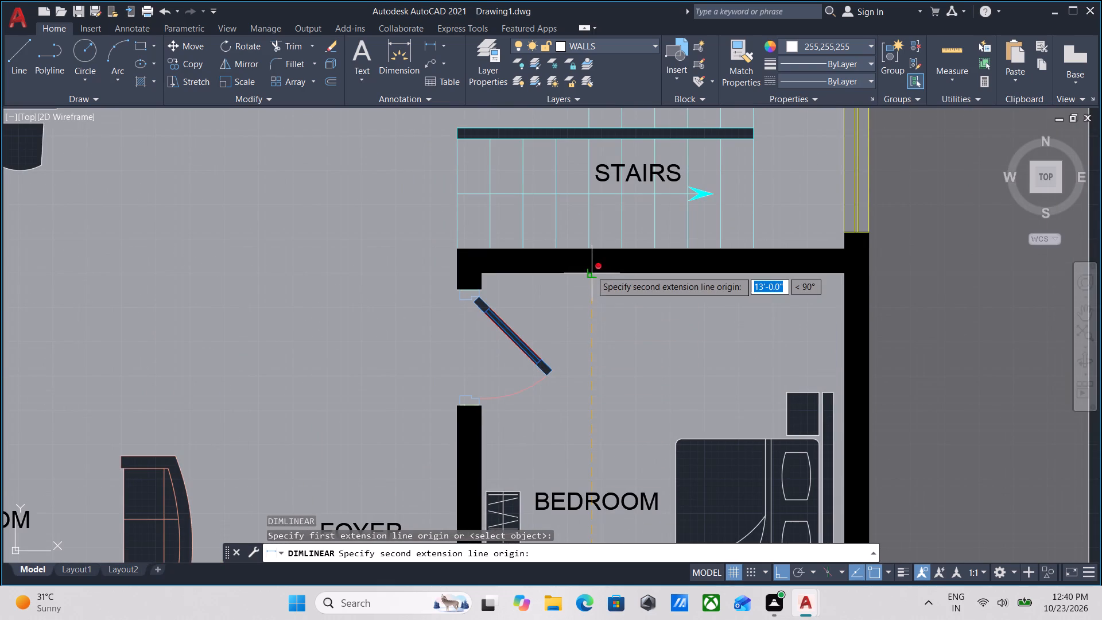
scroll(591, 270, up, 2)
click(593, 278)
scroll(593, 278, down, 2)
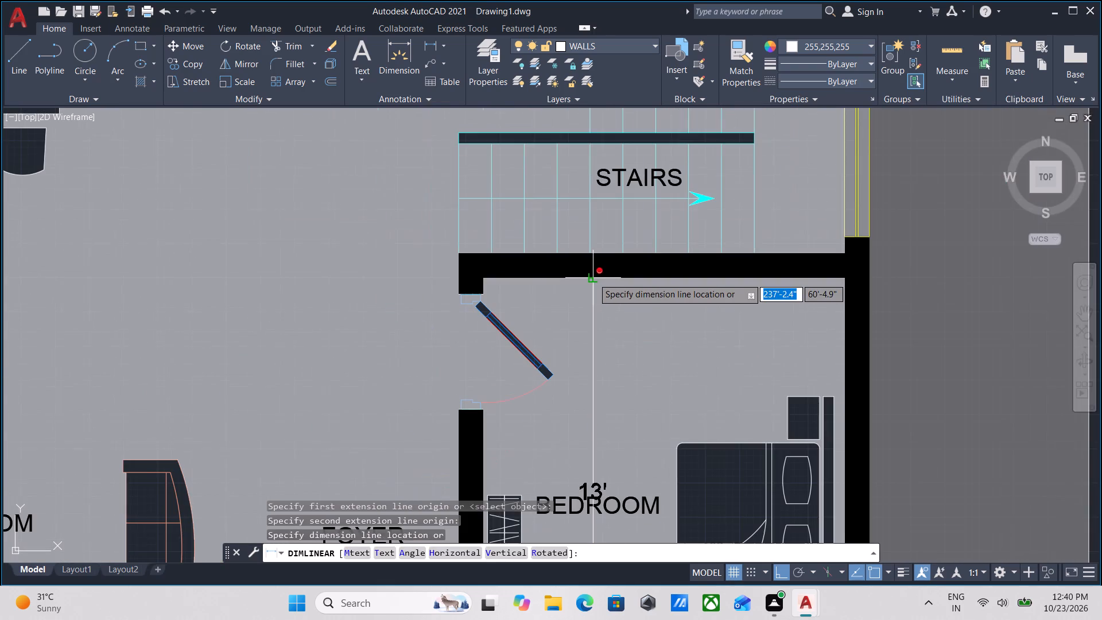
click(593, 278)
Dimension the bedroom's width horizontally from the outer side wall to the wardrobe-side wall, between the bed and the front window.
middle_drag(603, 536, 581, 388)
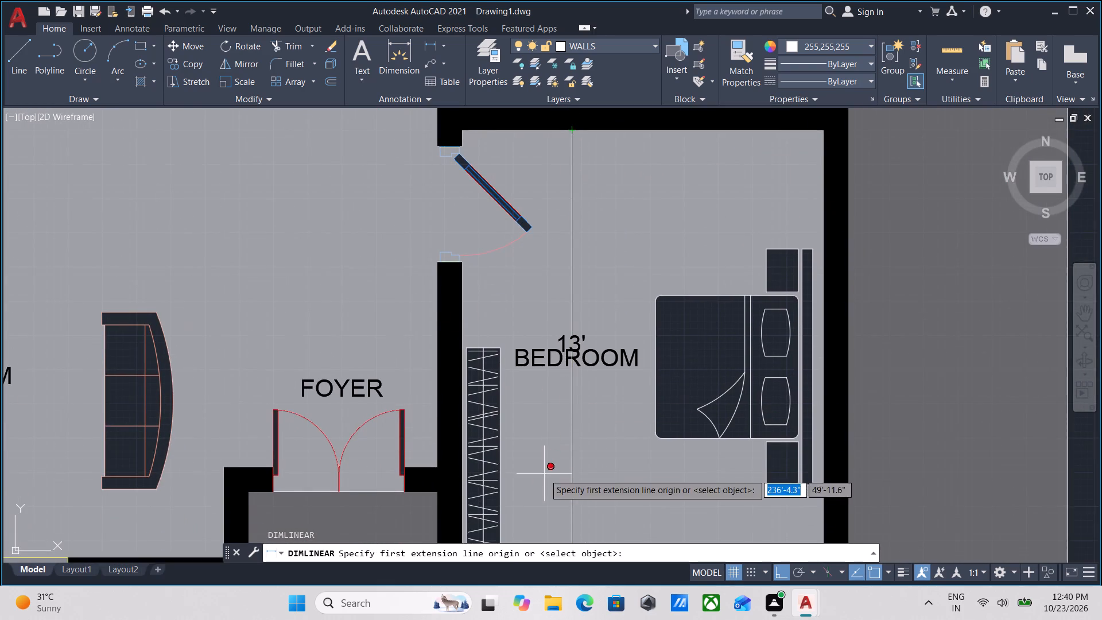
middle_drag(544, 474, 560, 374)
scroll(503, 458, up, 1)
middle_drag(861, 374, 736, 422)
scroll(968, 412, up, 2)
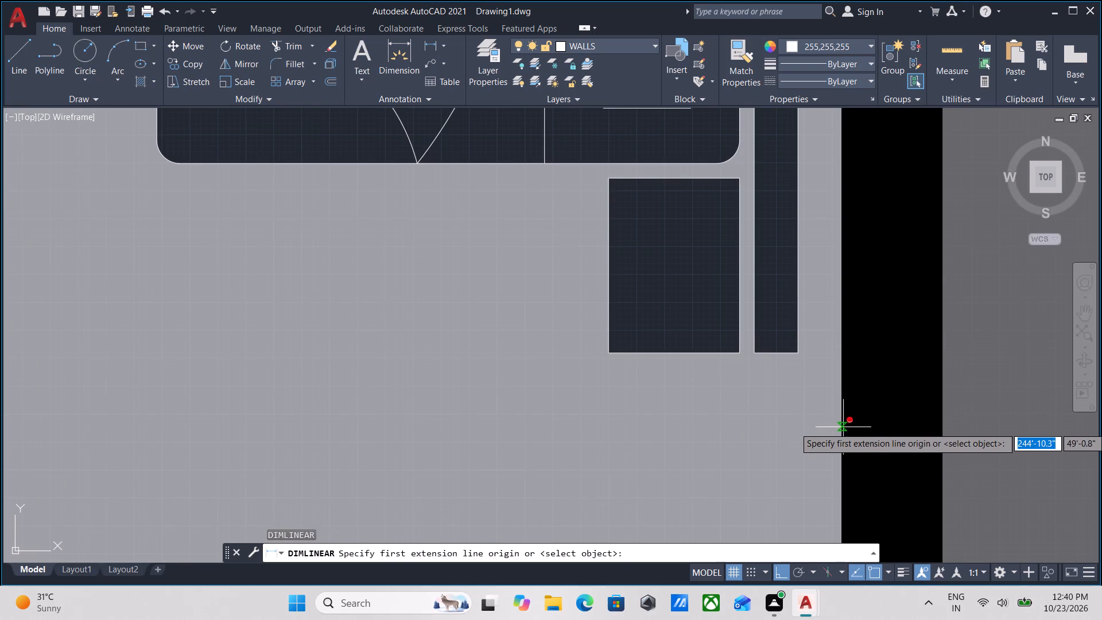
click(843, 427)
scroll(560, 471, down, 2)
middle_drag(560, 471, 831, 441)
scroll(548, 458, down, 2)
middle_drag(548, 458, 634, 454)
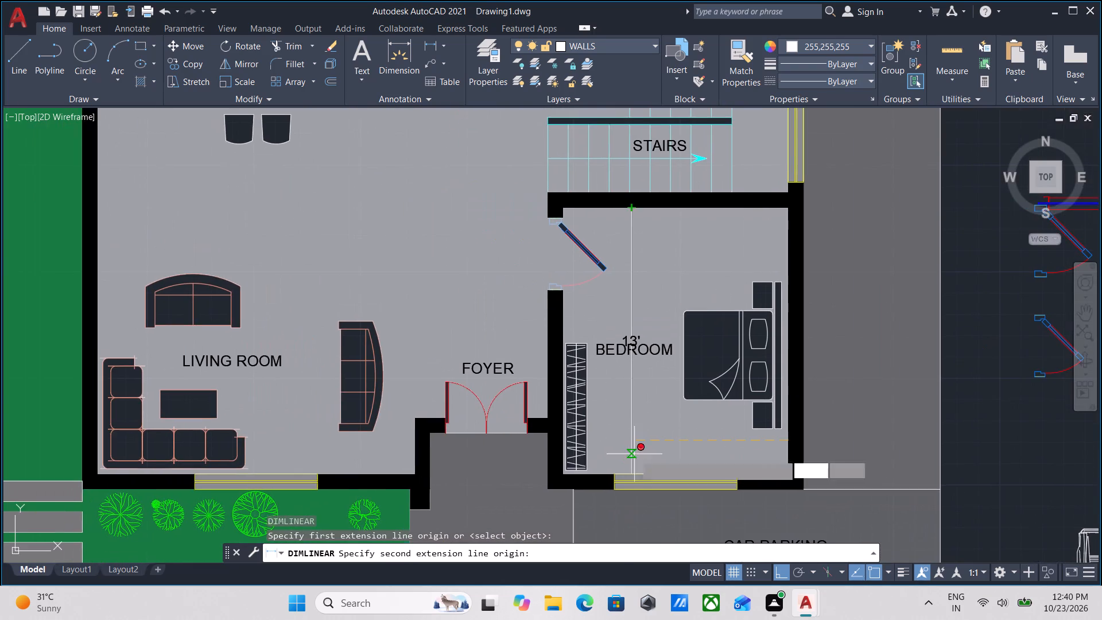
scroll(551, 452, up, 3)
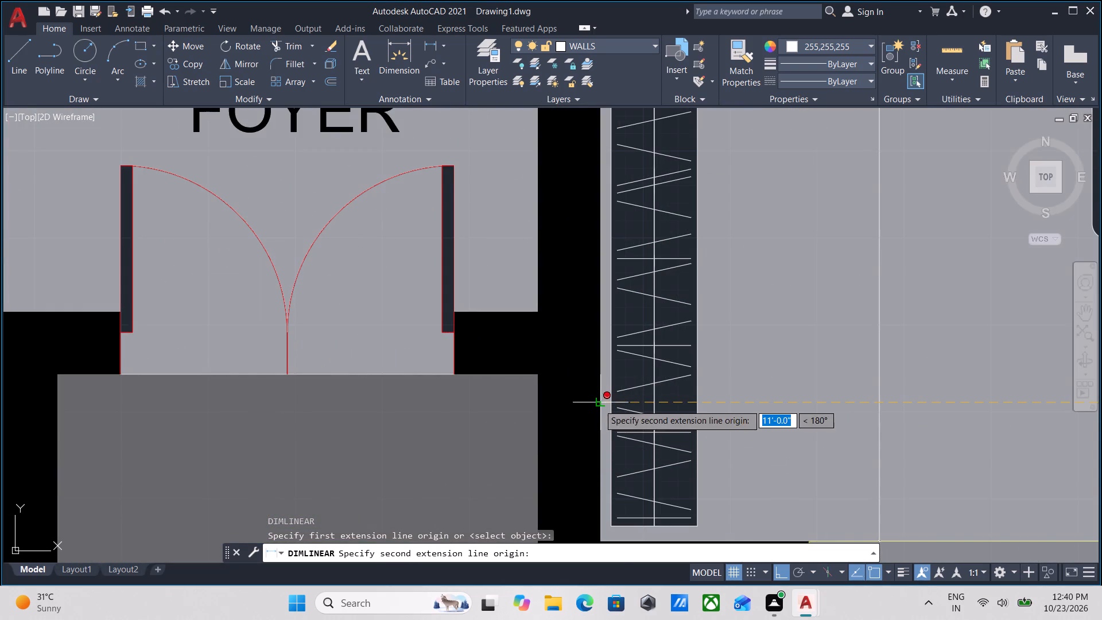
click(599, 404)
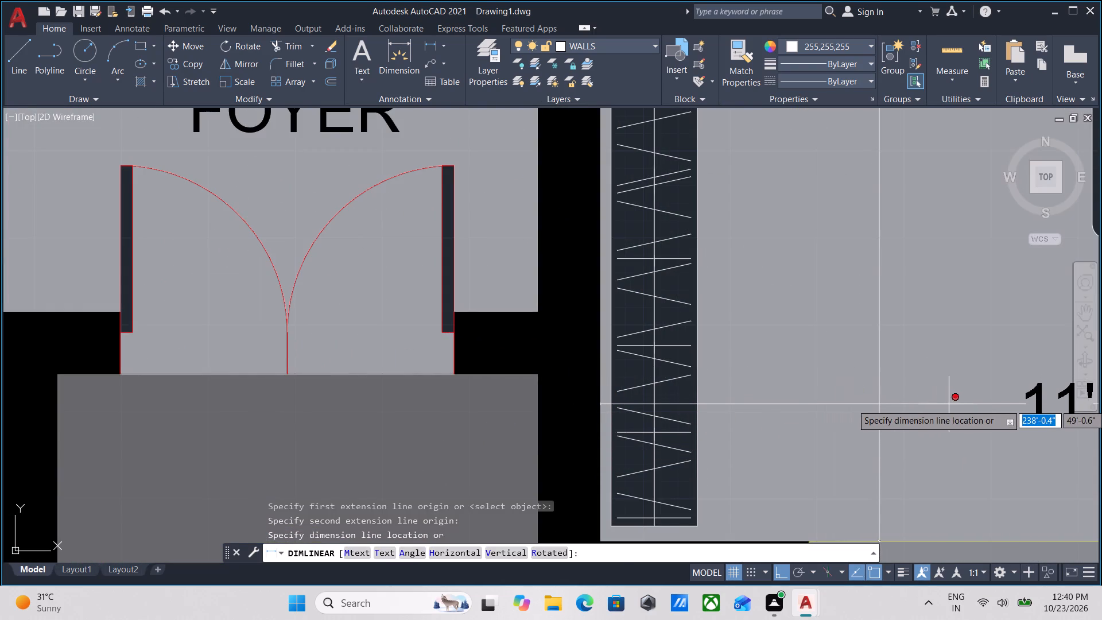
click(948, 401)
Dimension the car parking's width horizontally from the entrance walkway's edge to the outer plot boundary, in front of the two cars.
scroll(948, 401, down, 1)
middle_drag(948, 401, 754, 446)
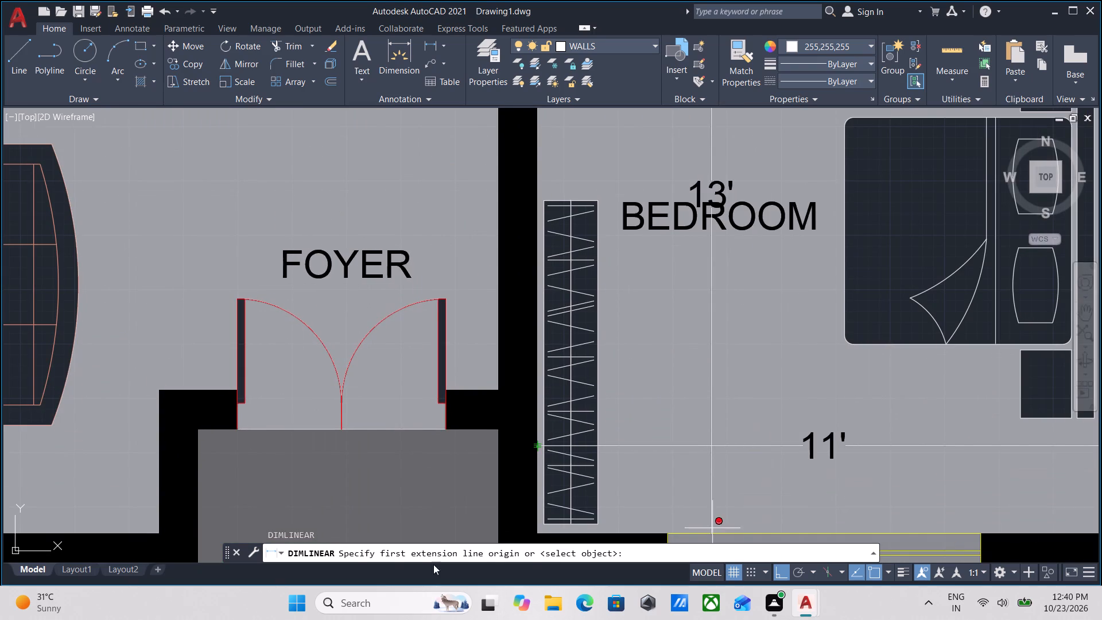
scroll(482, 459, down, 3)
middle_drag(482, 459, 643, 416)
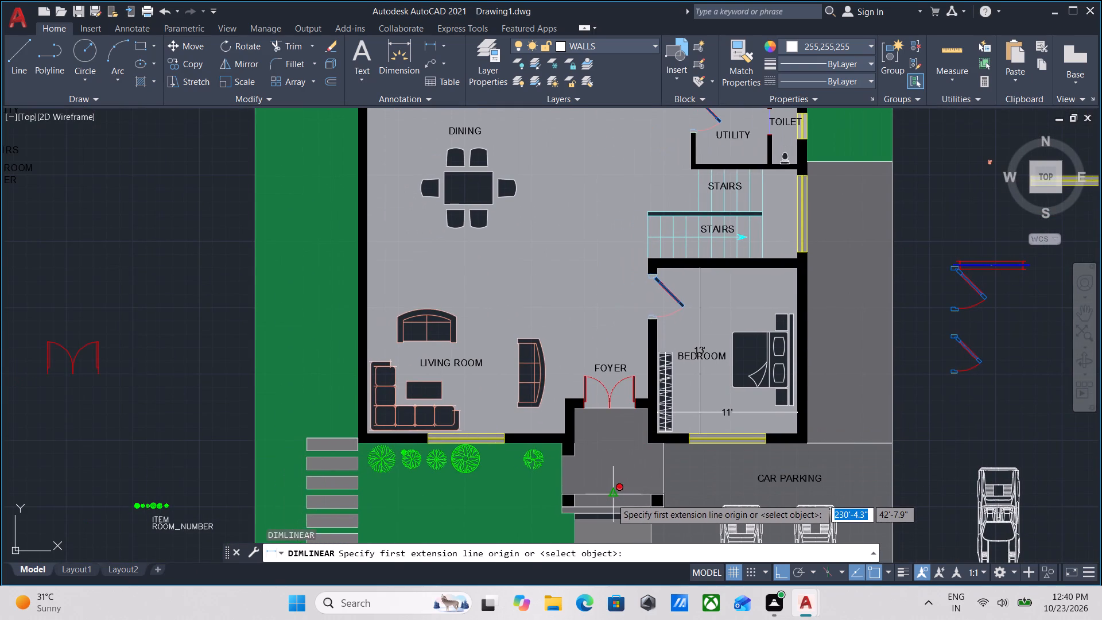
middle_drag(743, 464, 546, 378)
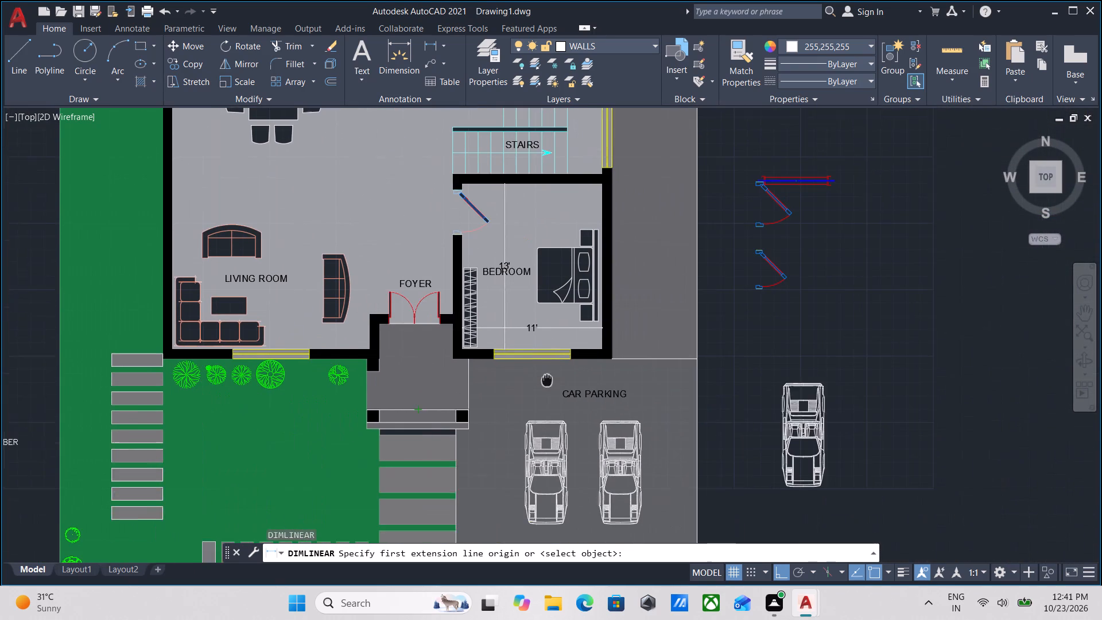
middle_drag(546, 378, 545, 377)
middle_drag(584, 502, 603, 370)
scroll(502, 451, up, 1)
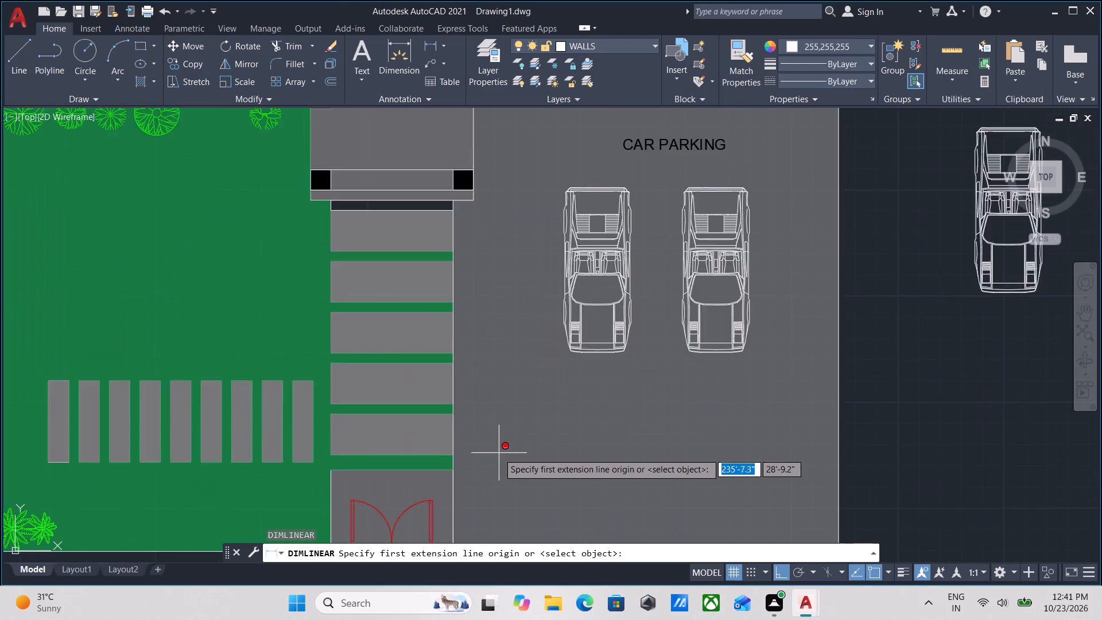
scroll(497, 453, up, 1)
click(426, 468)
middle_drag(684, 465, 577, 478)
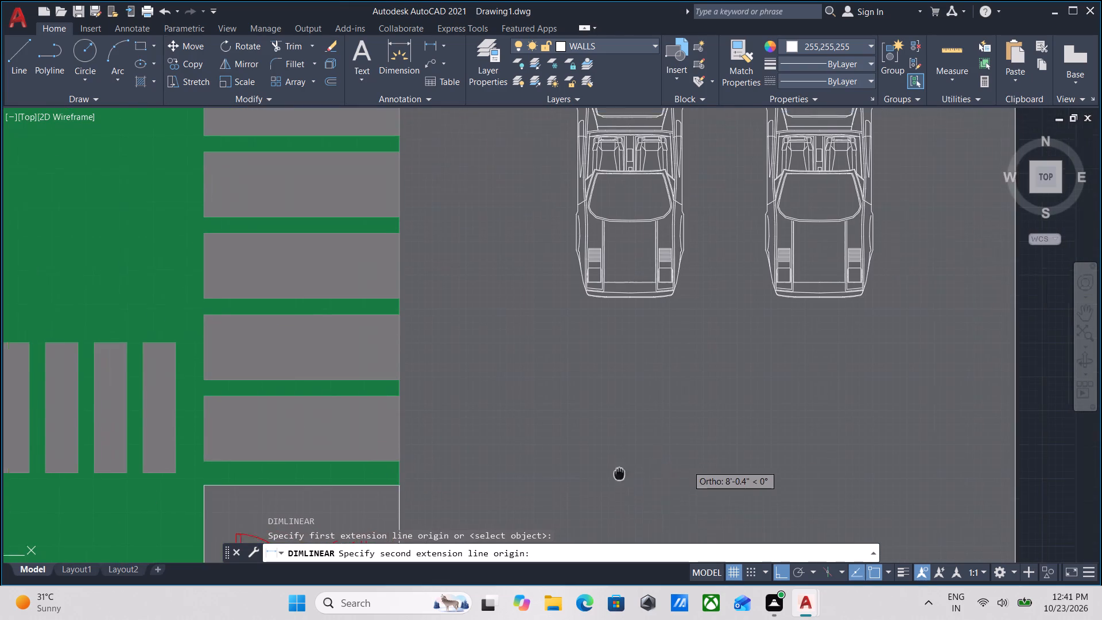
middle_drag(577, 478, 489, 479)
click(847, 479)
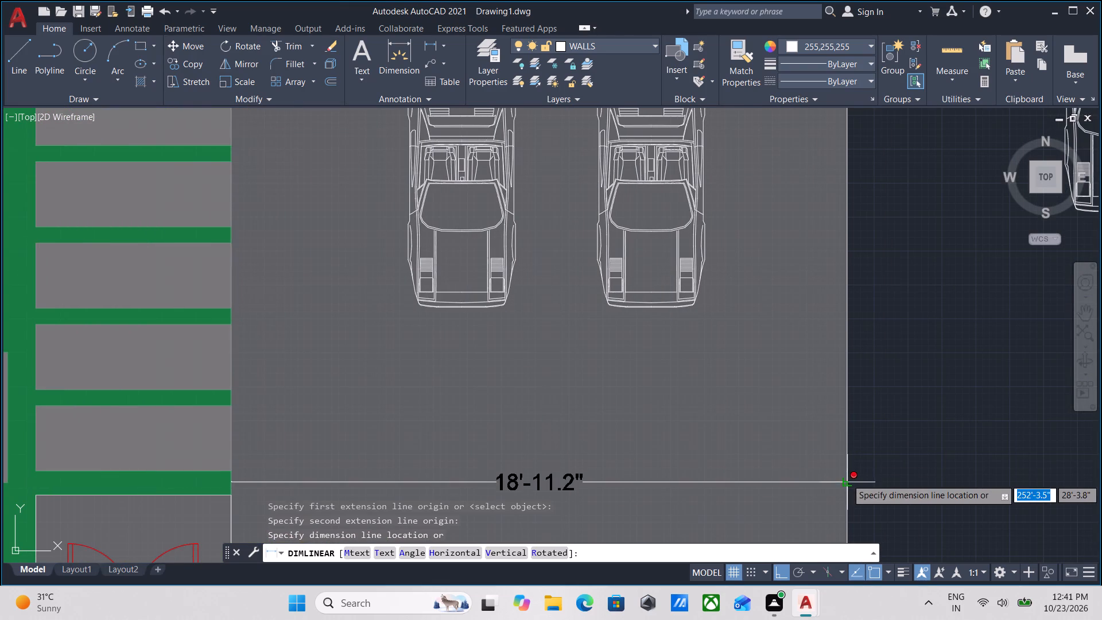
click(844, 478)
Dimension the car parking's length vertically from the bedroom's outer front wall to the front plot boundary, between the walkway and the cars.
middle_drag(485, 389, 649, 423)
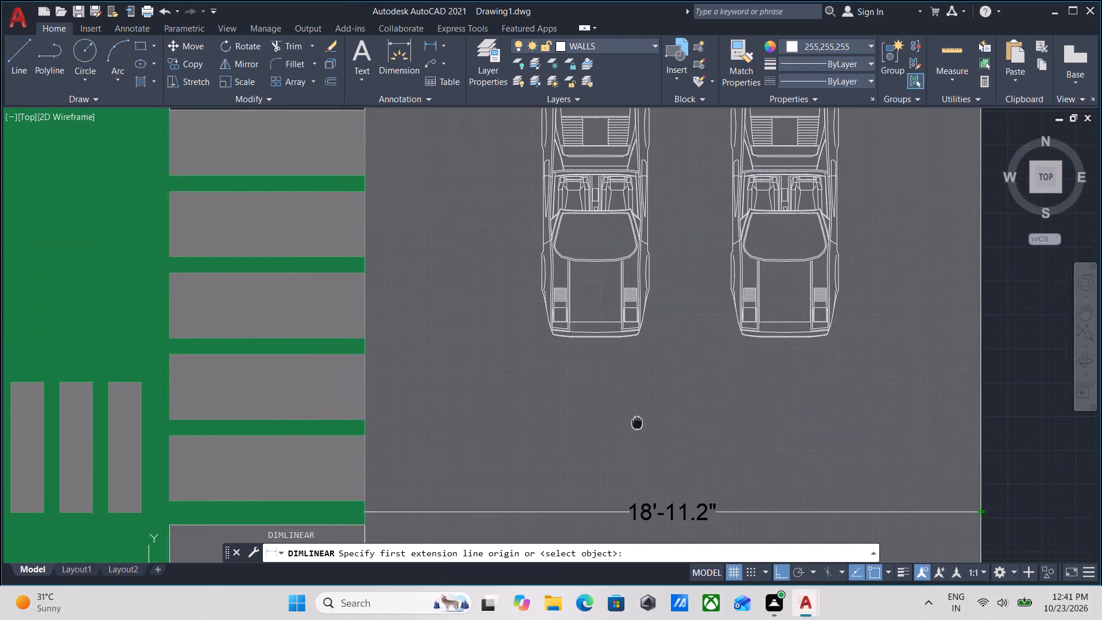
middle_drag(649, 423, 663, 421)
scroll(595, 417, down, 1)
middle_drag(595, 417, 610, 490)
scroll(591, 189, up, 3)
scroll(591, 189, down, 1)
middle_drag(591, 189, 689, 247)
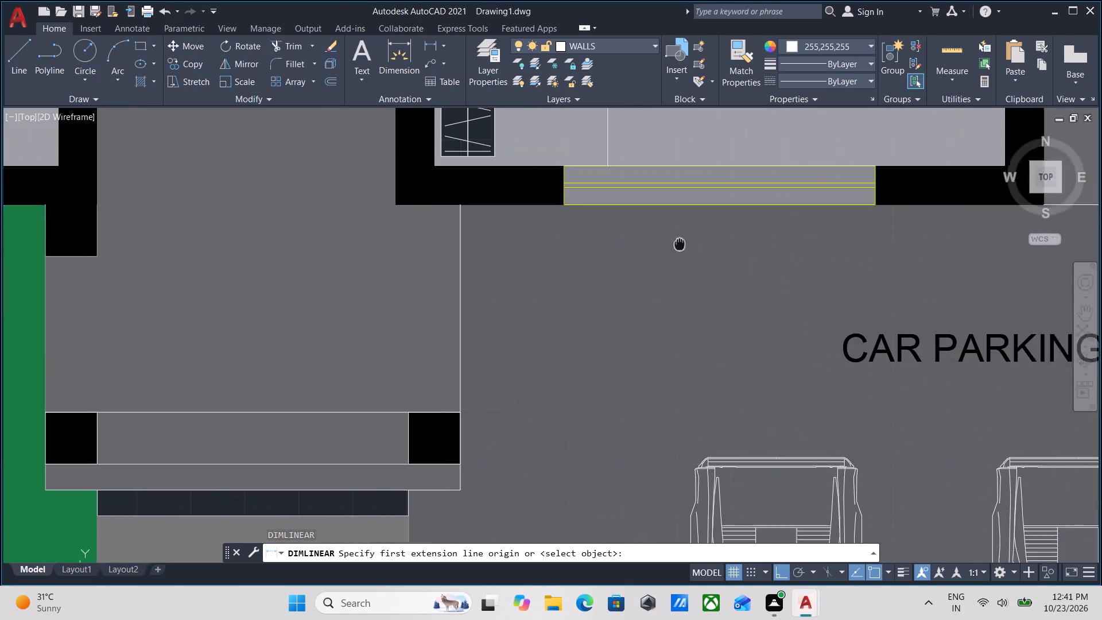
middle_drag(689, 247, 700, 249)
click(570, 216)
scroll(603, 413, down, 1)
middle_drag(603, 413, 579, 218)
scroll(568, 418, down, 3)
middle_drag(568, 418, 581, 329)
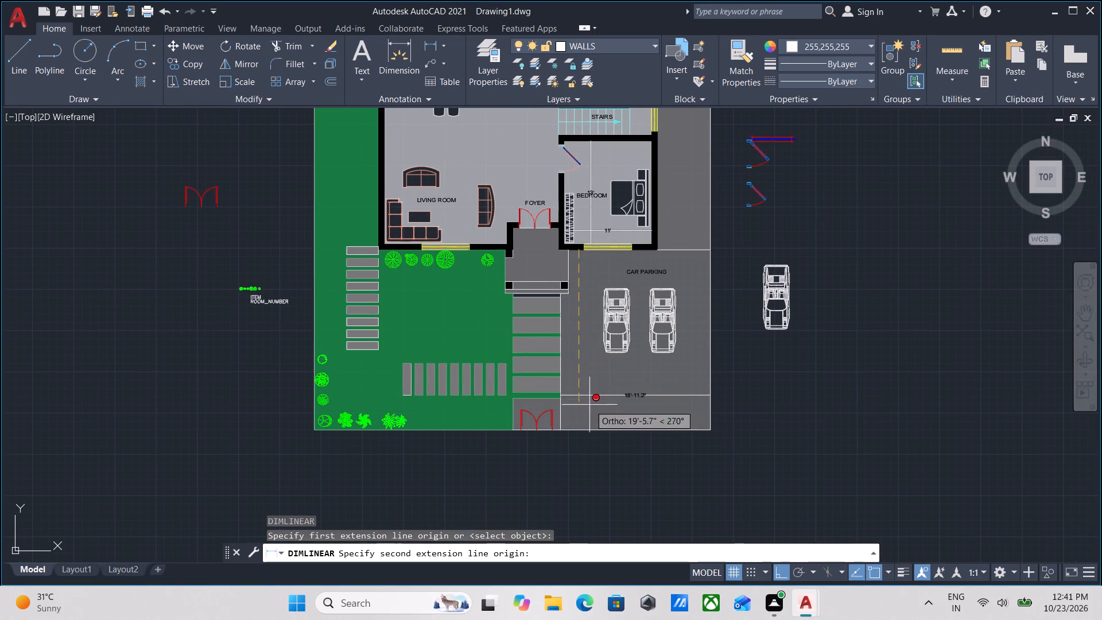
scroll(583, 424, up, 2)
click(576, 444)
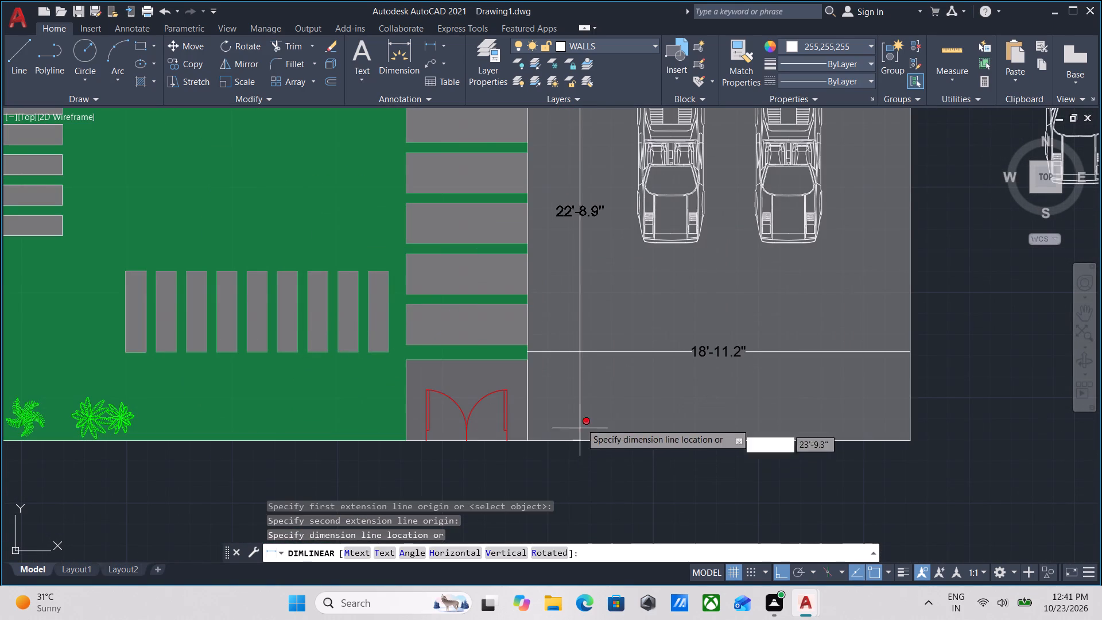
click(577, 389)
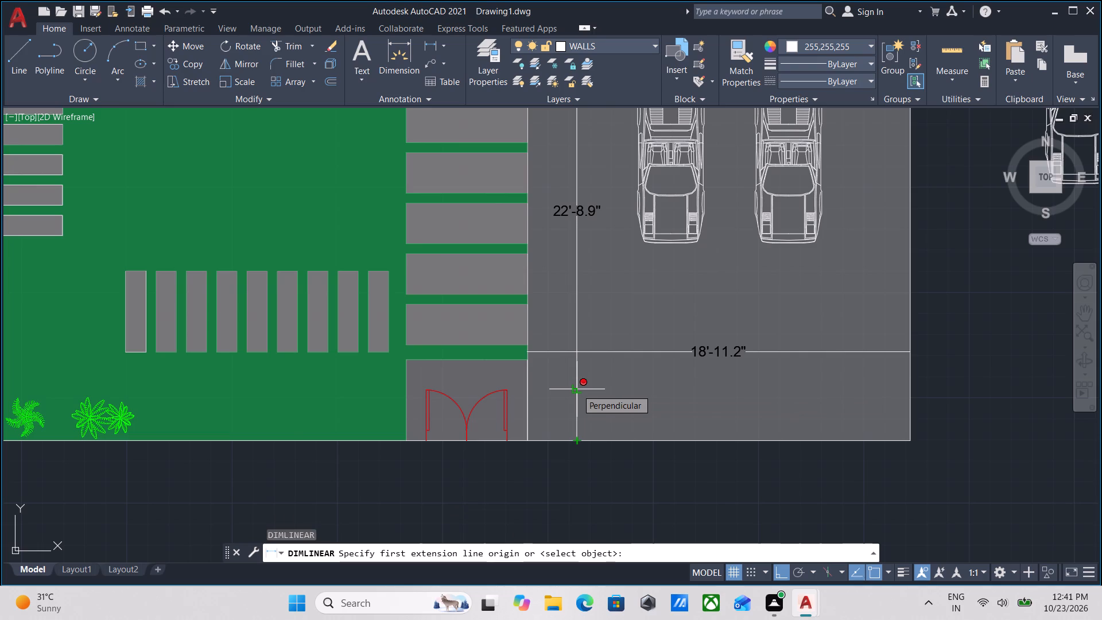
Dimension the utility room's width horizontally between its inner wall faces, just below the UTILITY label.
scroll(577, 389, down, 2)
middle_drag(577, 389, 566, 477)
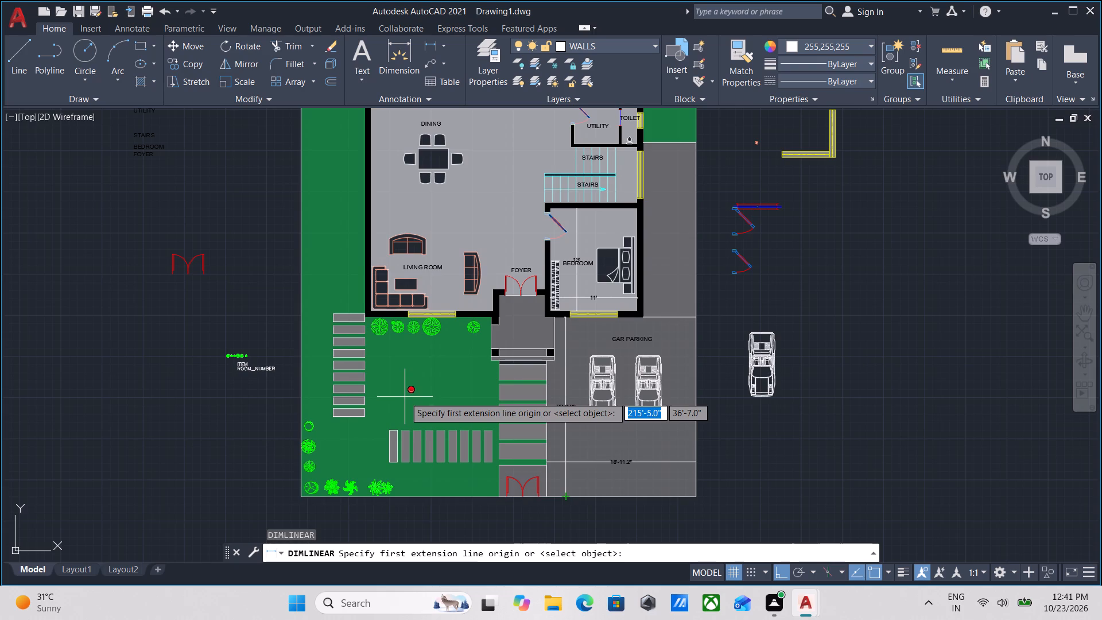
middle_drag(405, 397, 409, 570)
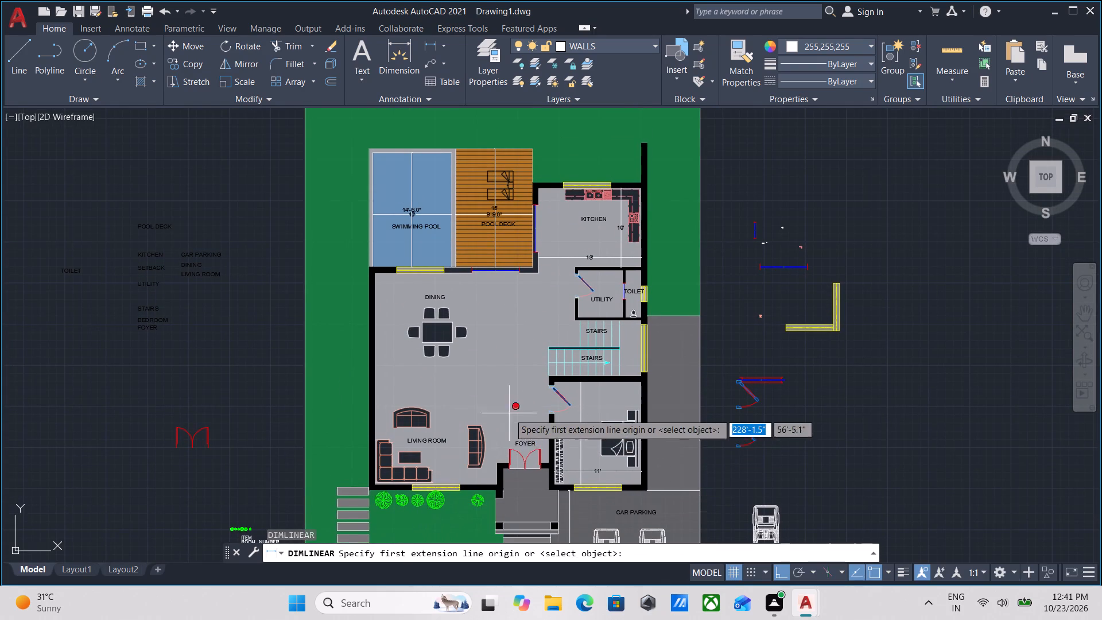
middle_drag(509, 413, 458, 510)
scroll(584, 377, up, 2)
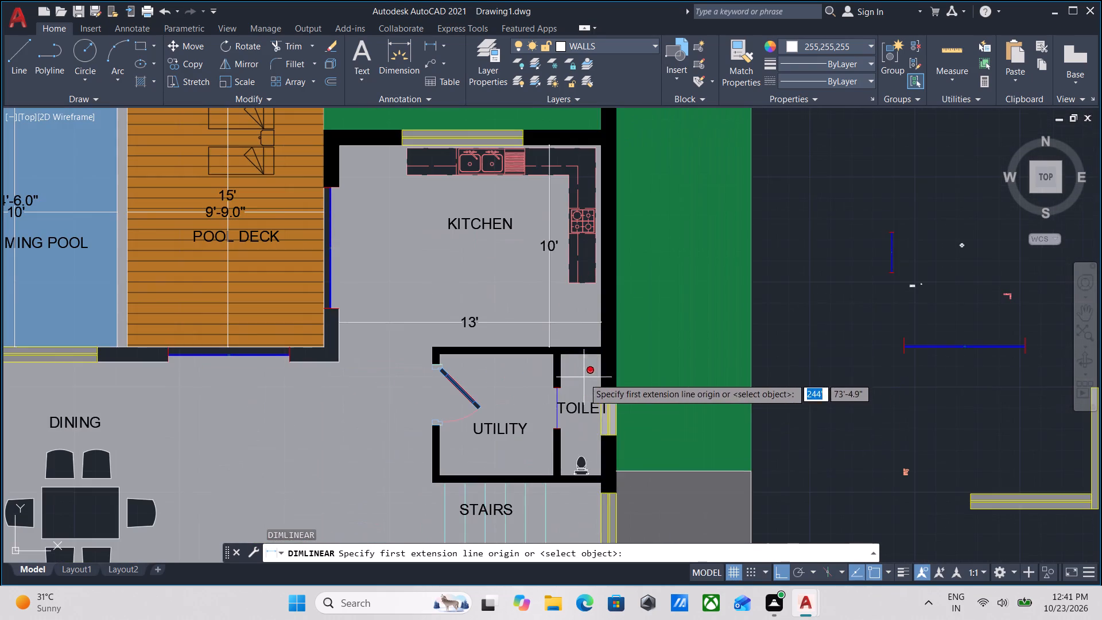
scroll(448, 476, up, 3)
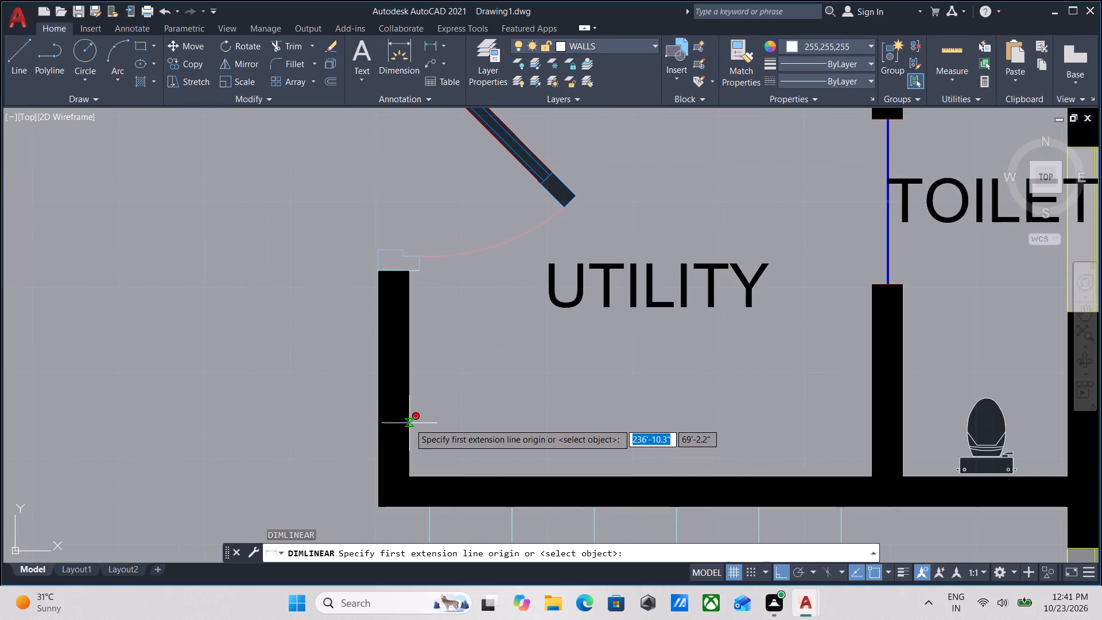
click(409, 423)
click(871, 424)
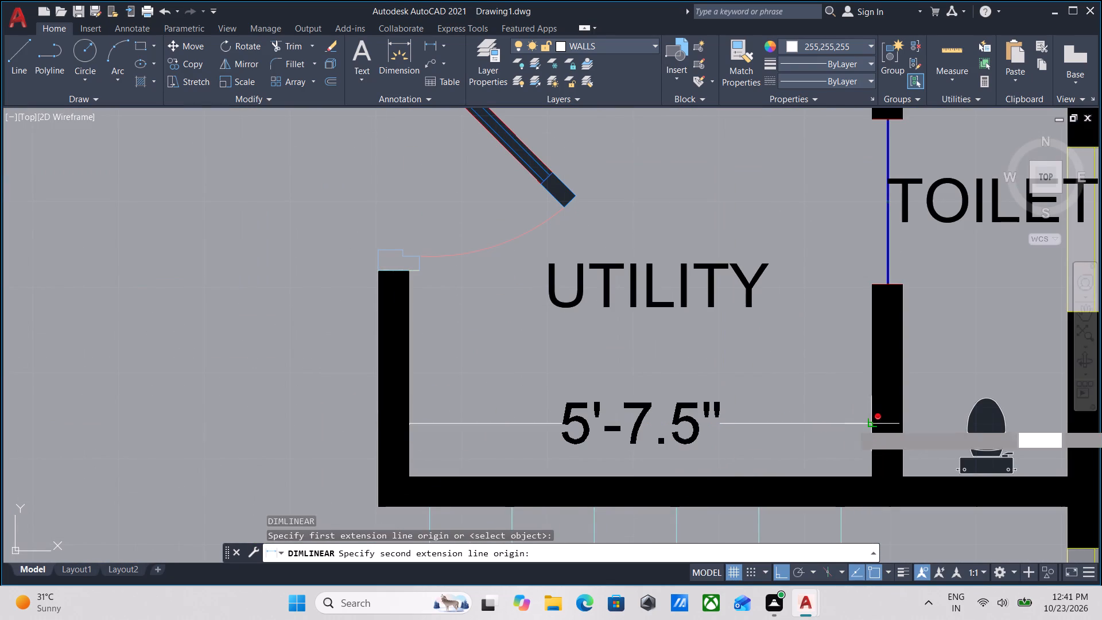
click(868, 420)
Dimension the utility room vertically from the kitchen-side wall to the stairs-side wall, placed between the UTILITY label and the toilet wall.
middle_drag(746, 369, 657, 486)
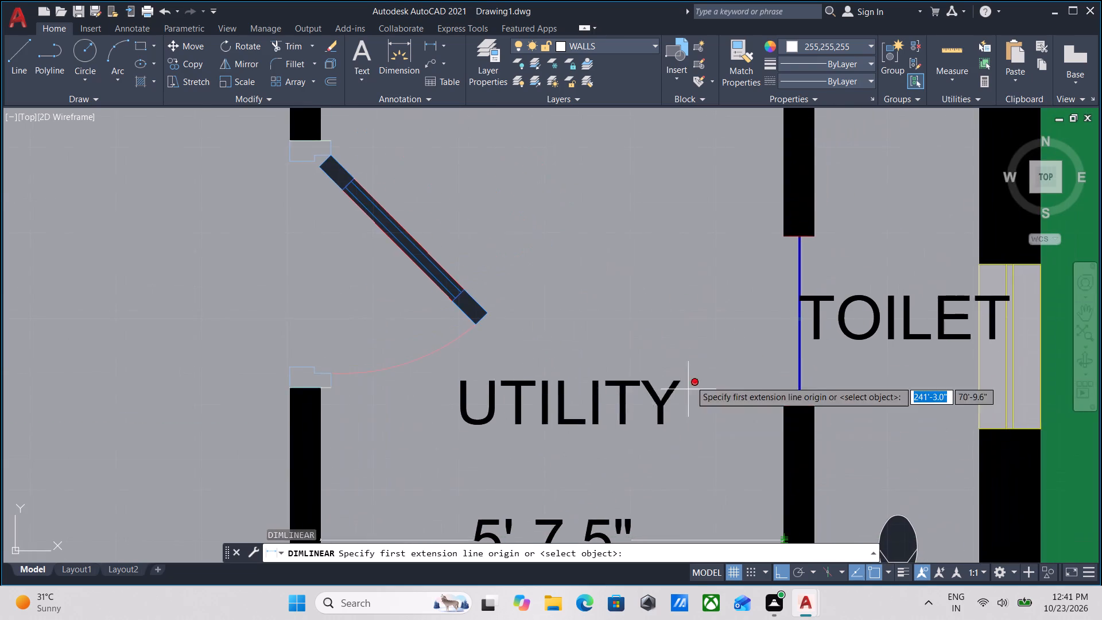
scroll(692, 365, down, 1)
middle_drag(692, 365, 643, 476)
click(645, 311)
scroll(624, 546, down, 1)
middle_drag(624, 546, 618, 399)
middle_drag(643, 499, 639, 362)
scroll(645, 467, up, 1)
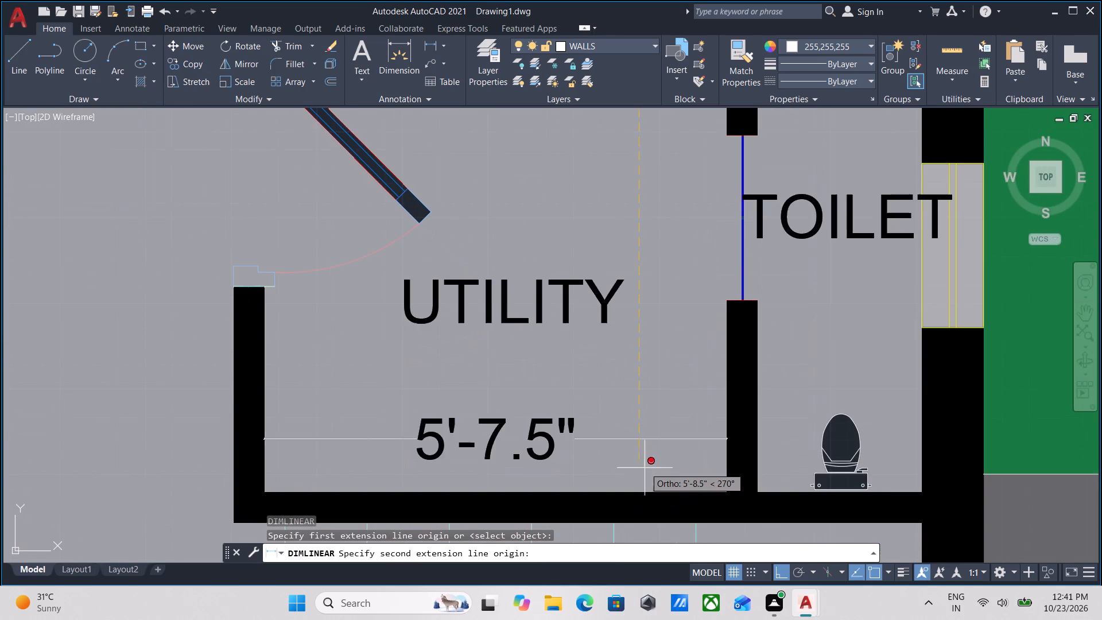
click(640, 493)
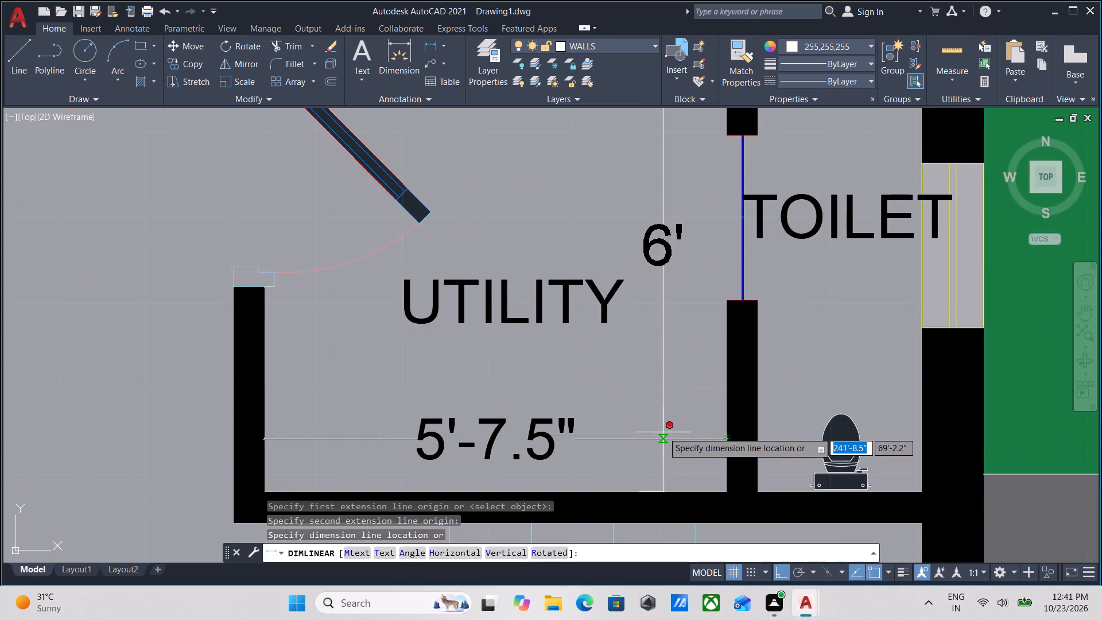
click(640, 402)
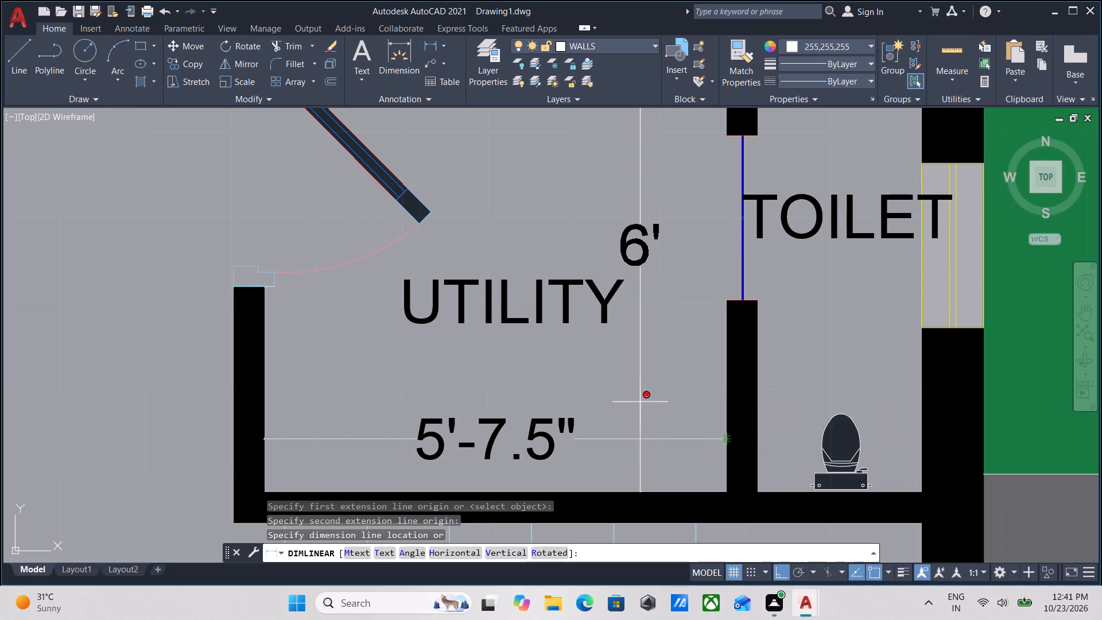
Dimension the toilet's length vertically from the kitchen-side wall to the stairs-side wall, just inside the outer wall.
scroll(671, 406, down, 2)
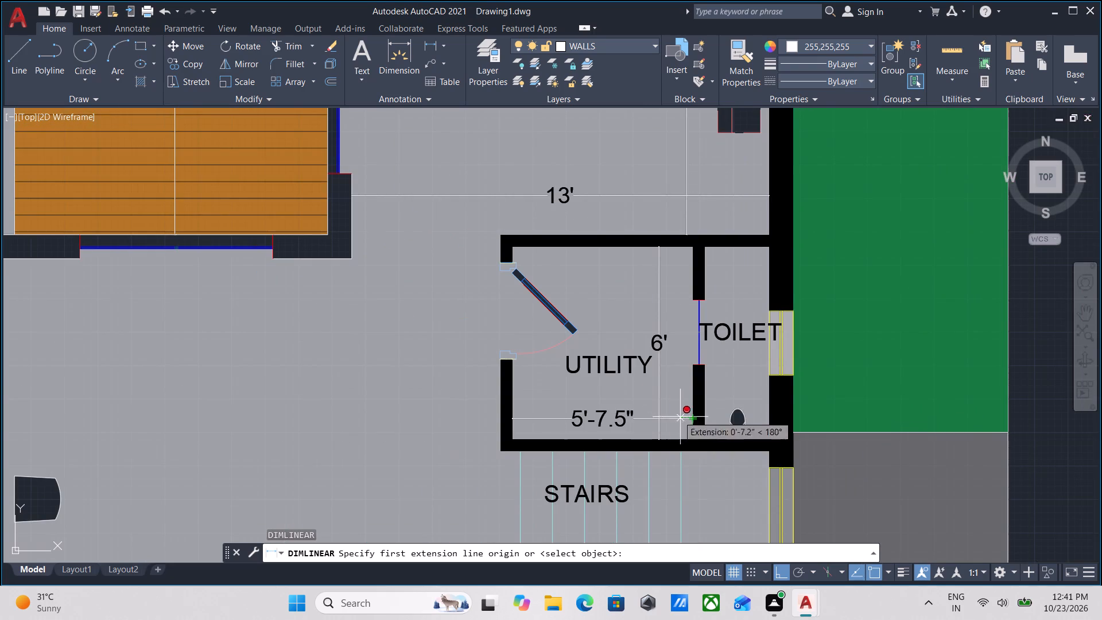
scroll(752, 343, up, 2)
middle_drag(756, 223, 701, 367)
scroll(756, 223, down, 1)
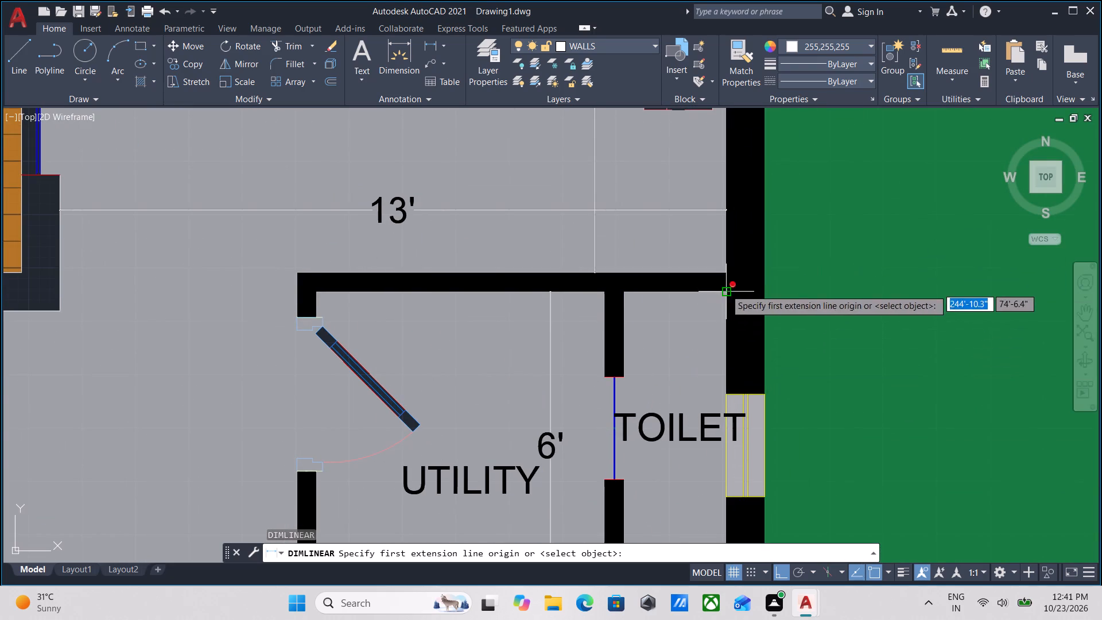
click(713, 293)
scroll(713, 375, down, 1)
middle_drag(713, 375, 708, 273)
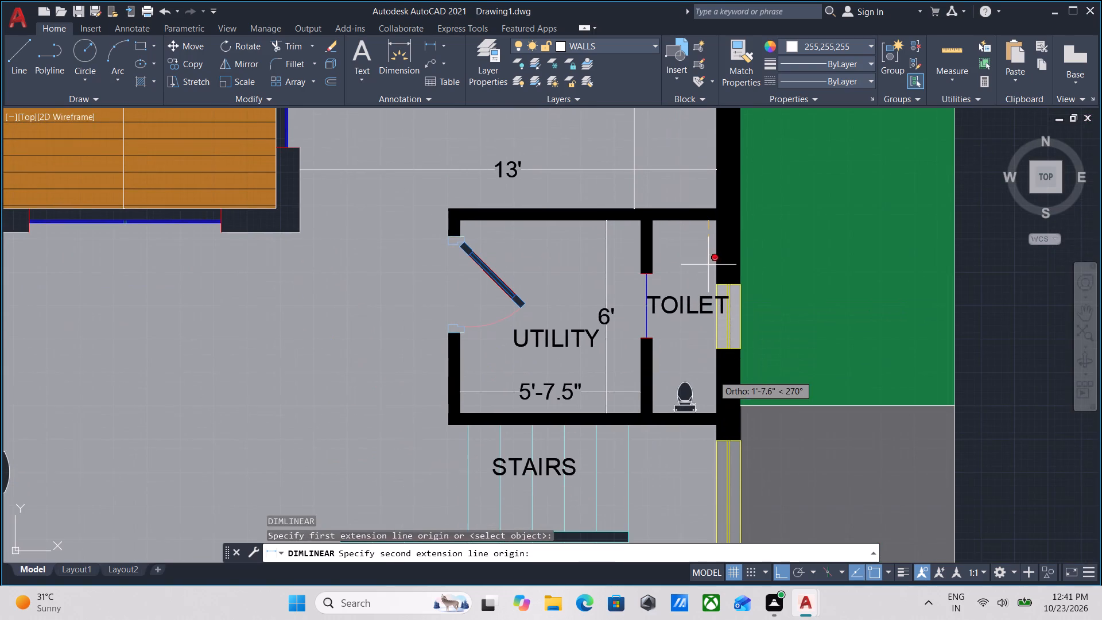
scroll(705, 397, up, 2)
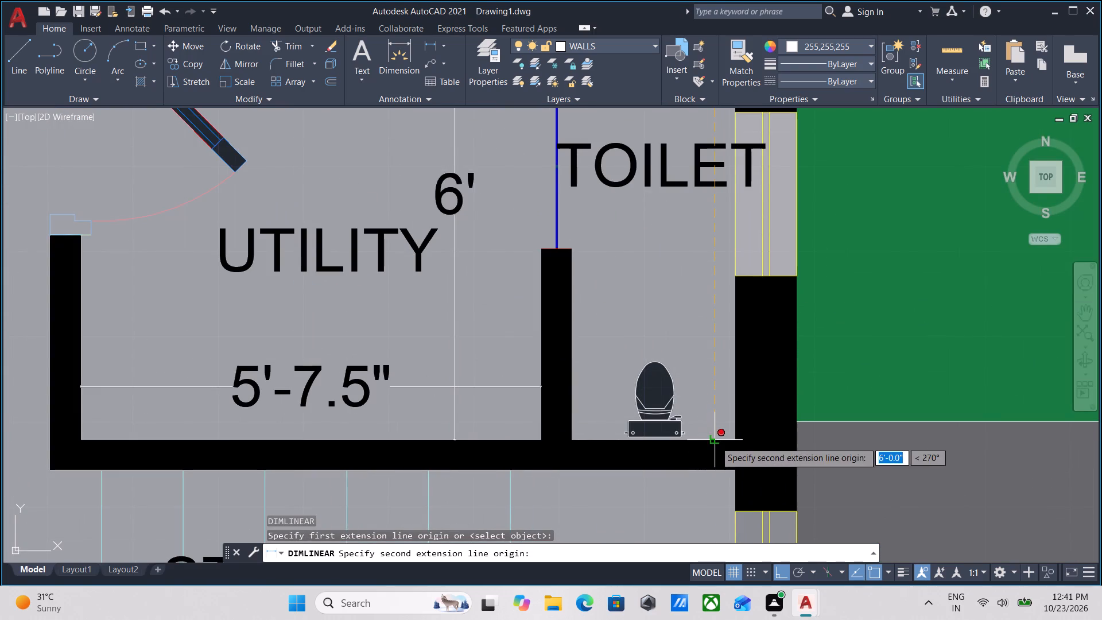
click(715, 441)
click(705, 369)
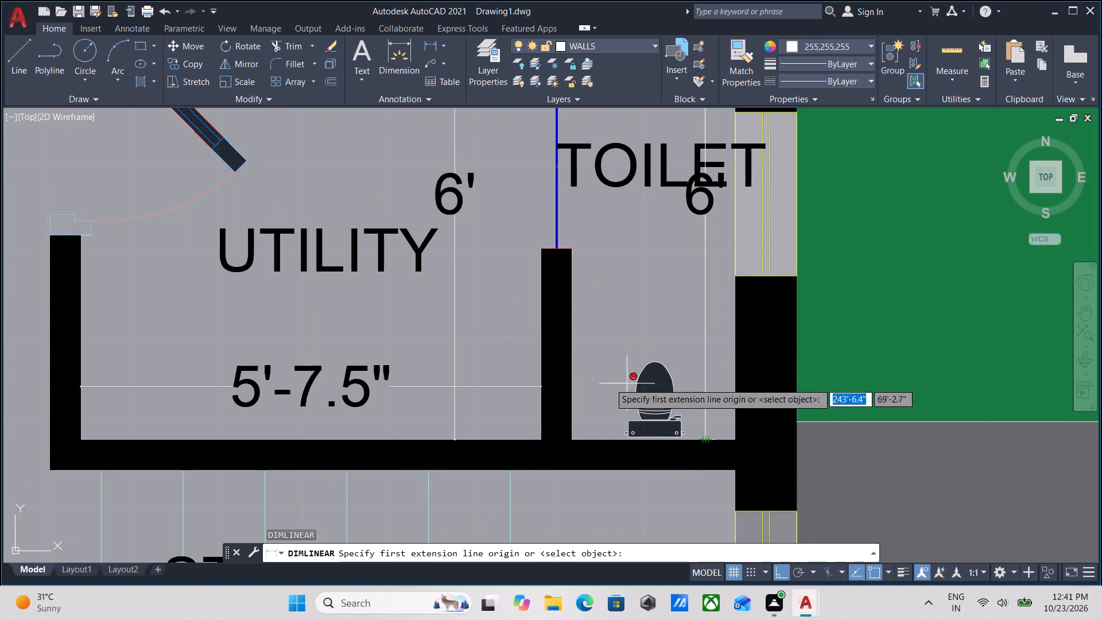
Dimension the toilet's width horizontally between its inner wall faces, just above the WC.
scroll(578, 366, up, 2)
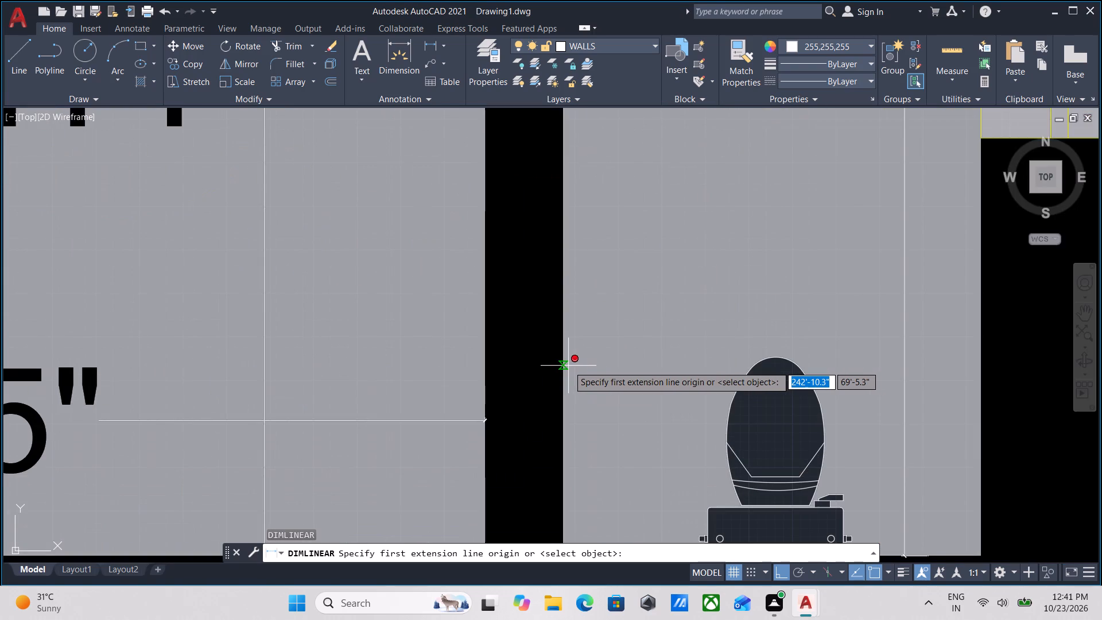
click(564, 358)
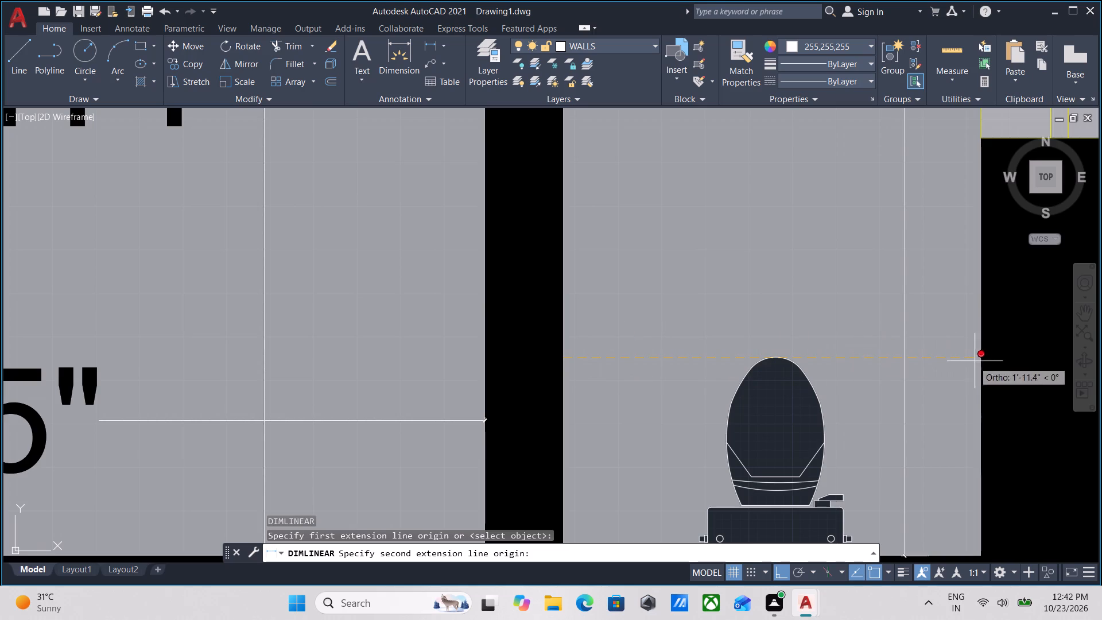
click(984, 361)
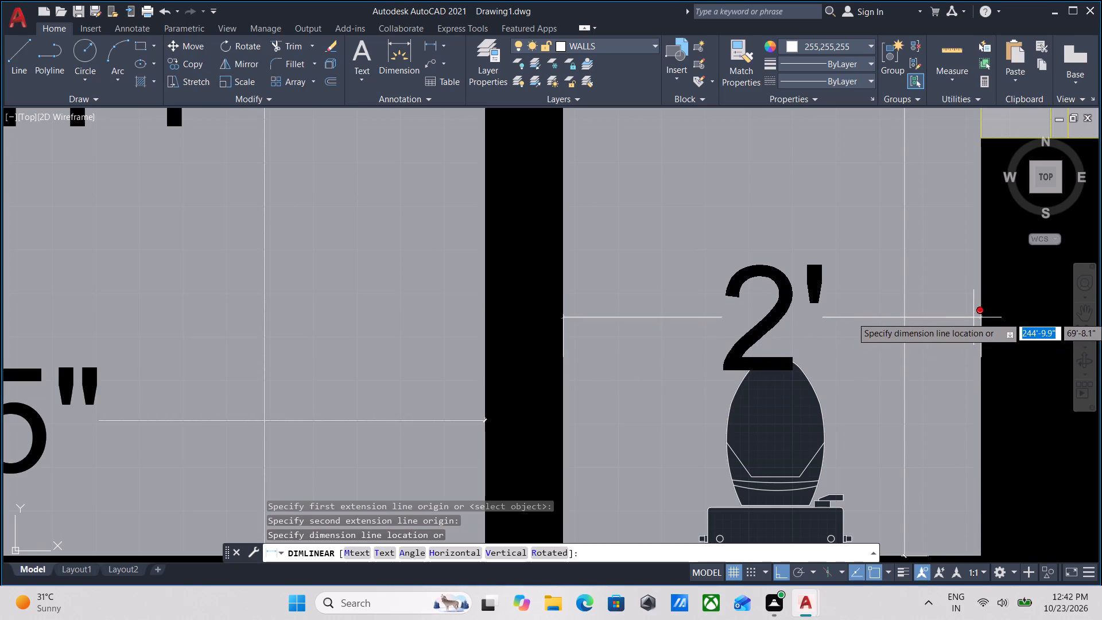
click(973, 304)
Dimension the living and dining hall's width horizontally from the bedroom wall corner beside the stairs to the opposite outer wall's inner face.
scroll(958, 314, down, 2)
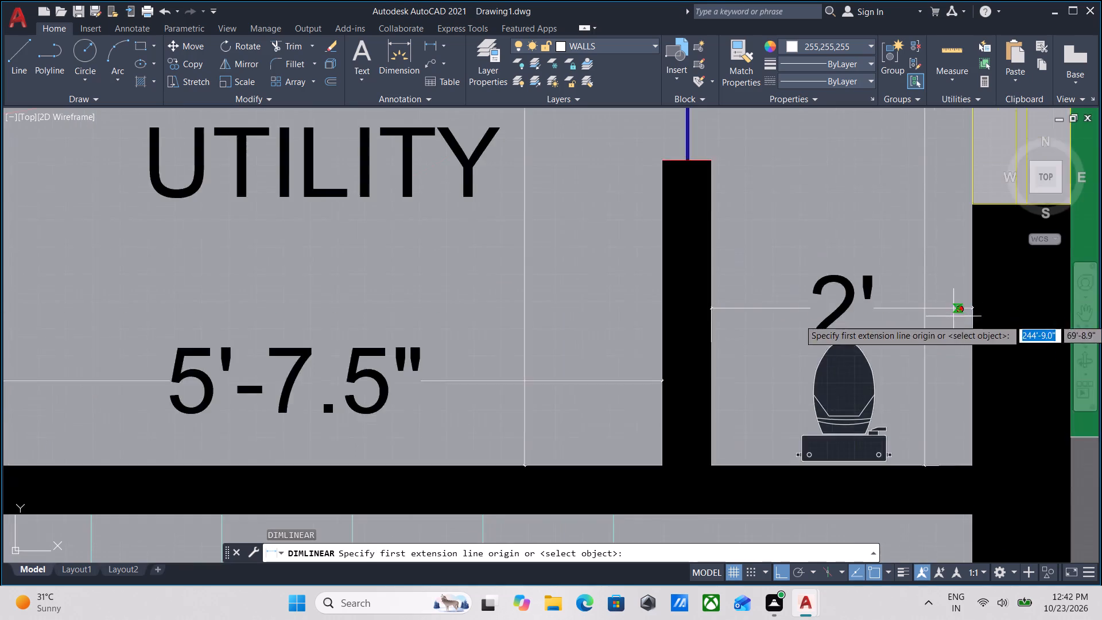
scroll(775, 340, down, 2)
middle_drag(773, 340, 785, 451)
scroll(432, 286, down, 1)
middle_drag(432, 286, 582, 368)
middle_drag(512, 330, 535, 408)
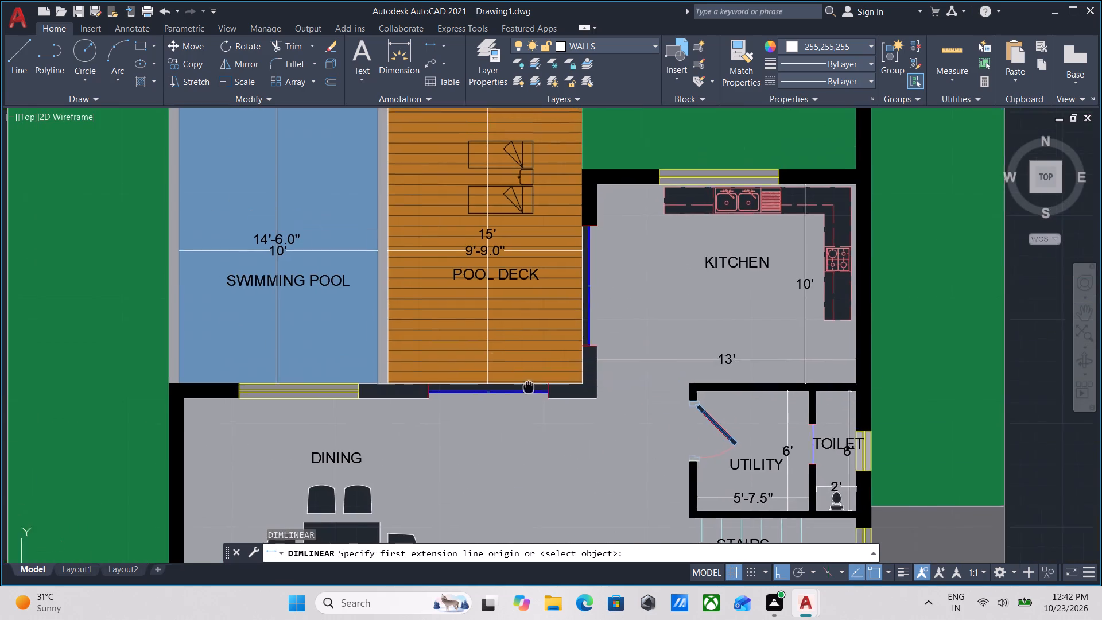
middle_drag(535, 408, 542, 439)
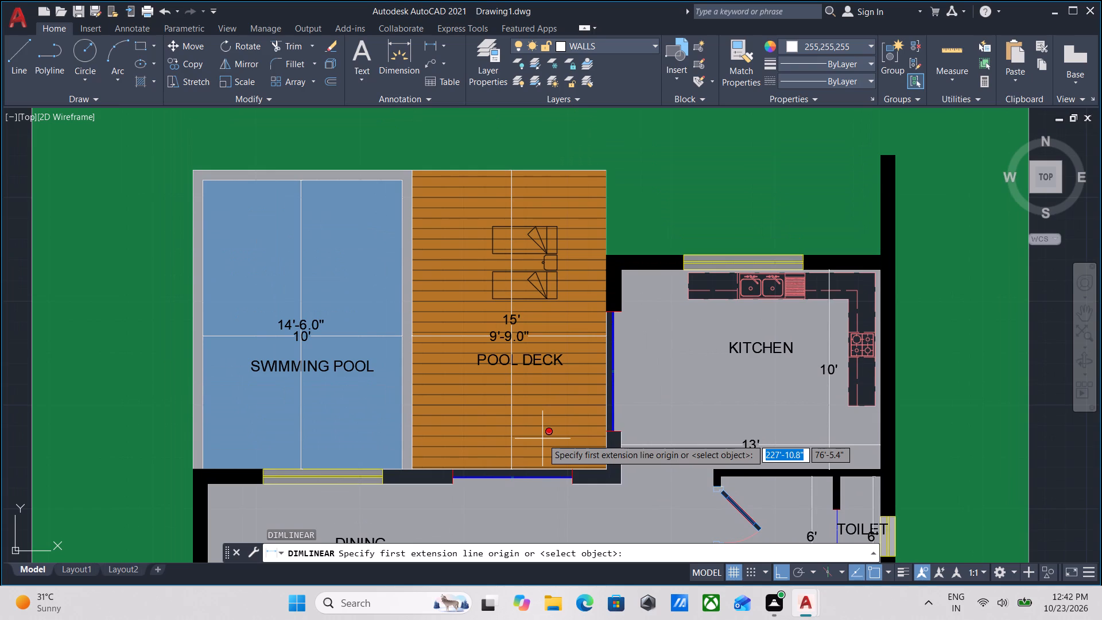
scroll(542, 439, down, 1)
middle_drag(542, 439, 534, 432)
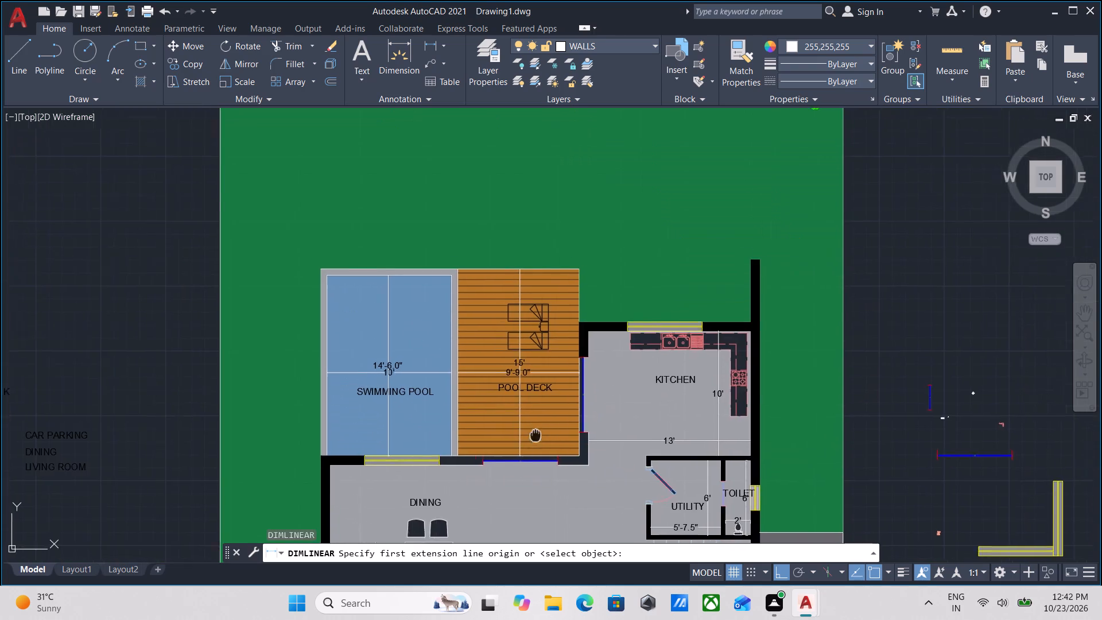
middle_drag(534, 432, 538, 245)
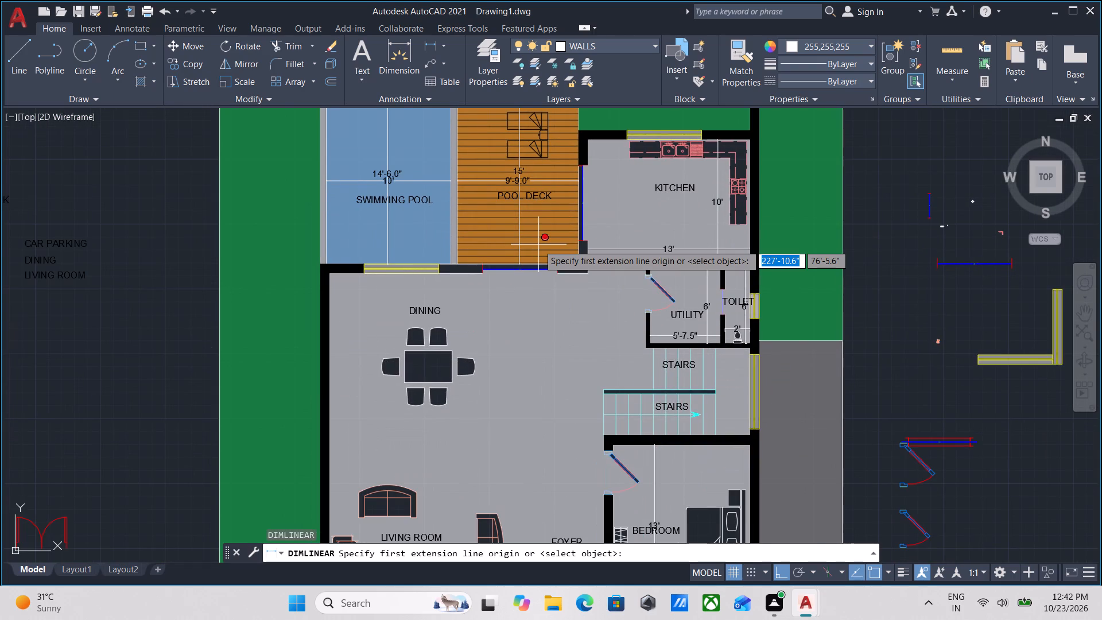
scroll(518, 375, down, 1)
middle_drag(518, 375, 549, 226)
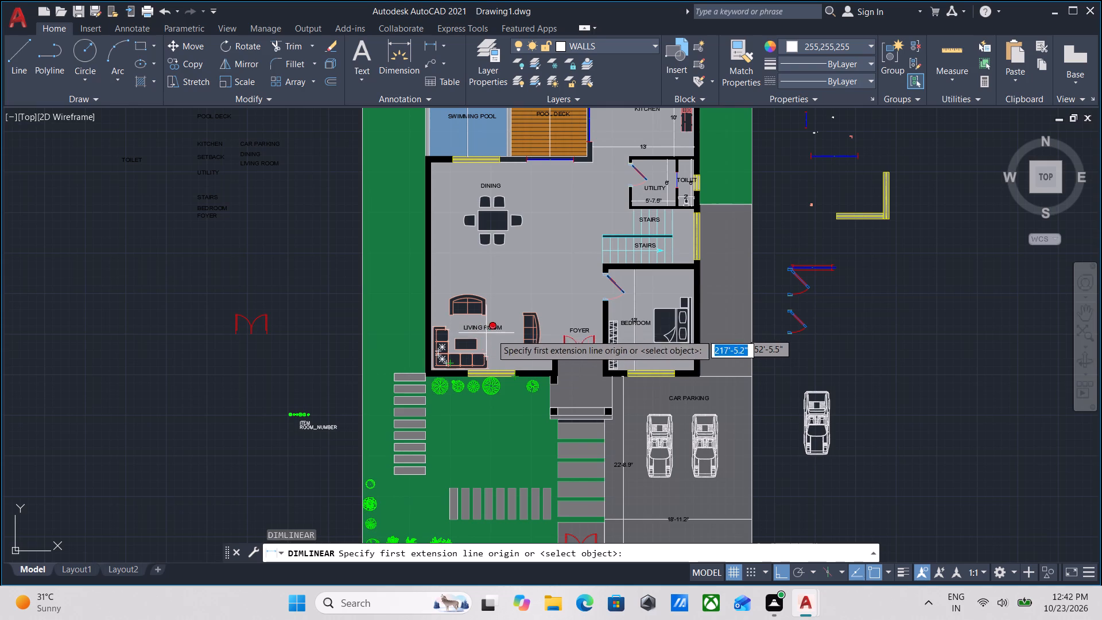
scroll(418, 242, up, 1)
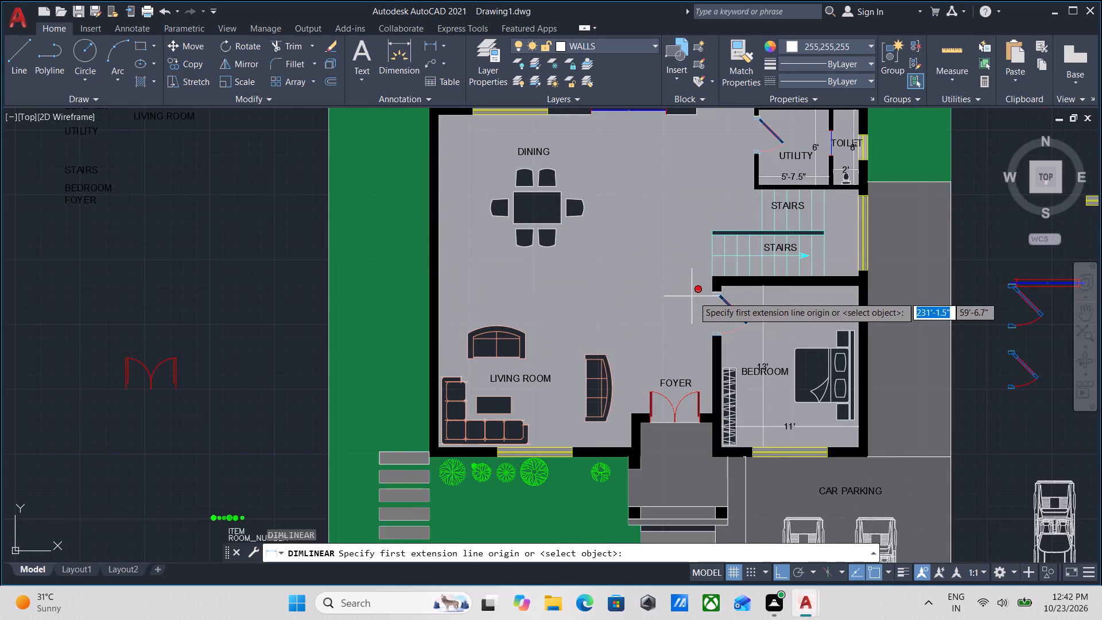
scroll(704, 292, up, 3)
click(729, 272)
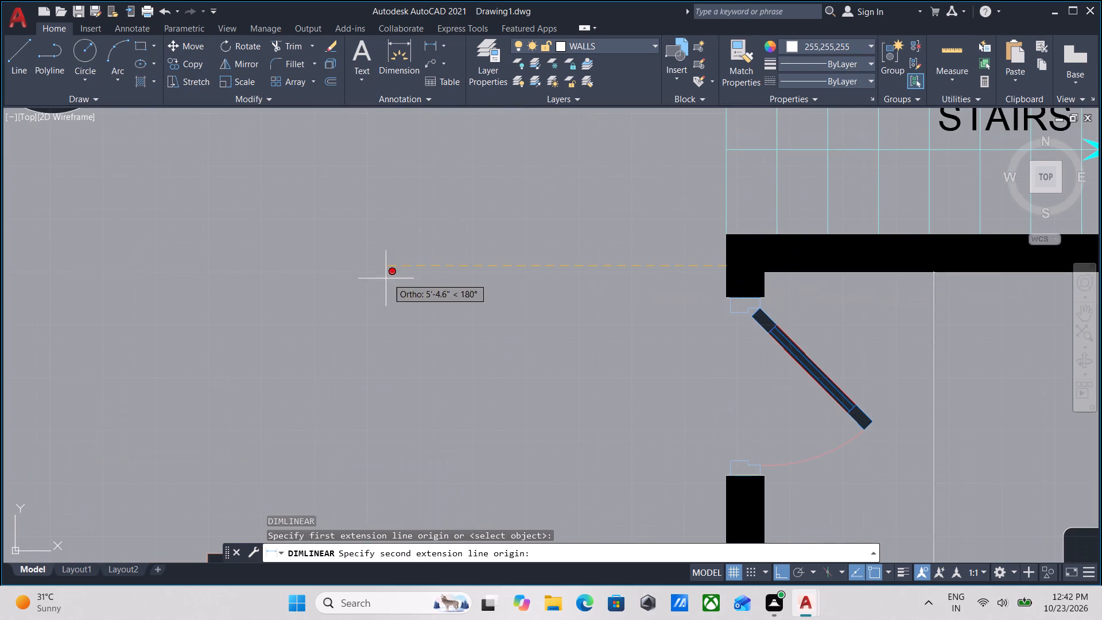
middle_drag(384, 278, 754, 284)
scroll(461, 313, down, 4)
middle_drag(396, 314, 600, 336)
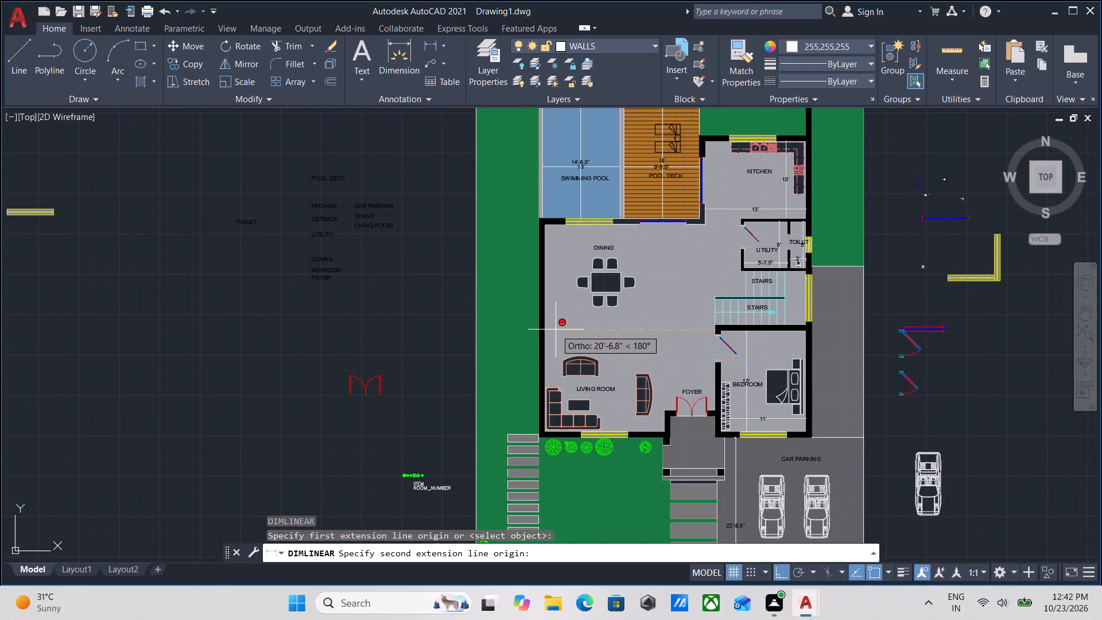
scroll(556, 330, up, 2)
click(523, 331)
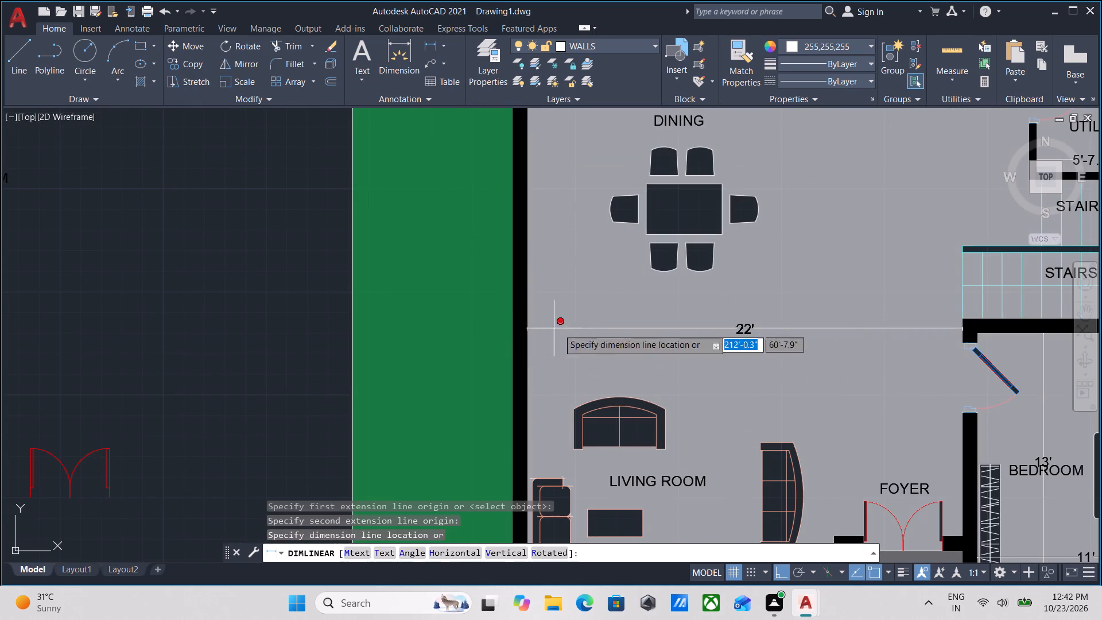
click(688, 328)
Dimension the living and dining hall's length vertically from the front wall's inner face to the pool-side wall, placed near the foyer side.
scroll(711, 369, down, 1)
middle_drag(711, 369, 633, 312)
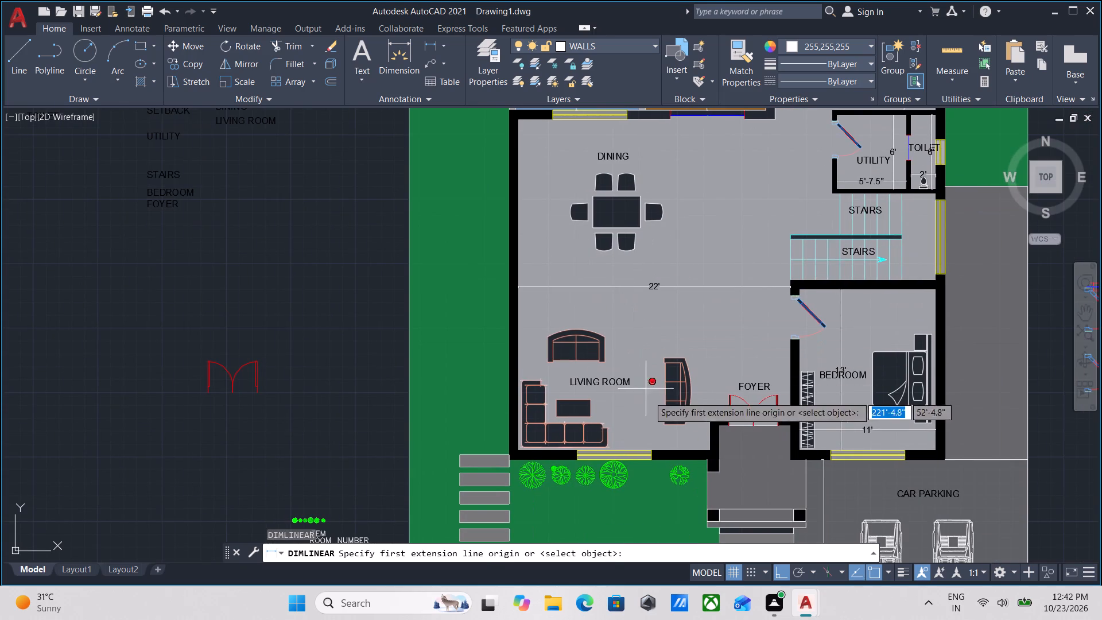
scroll(693, 426, up, 1)
scroll(693, 426, down, 1)
middle_drag(693, 426, 618, 479)
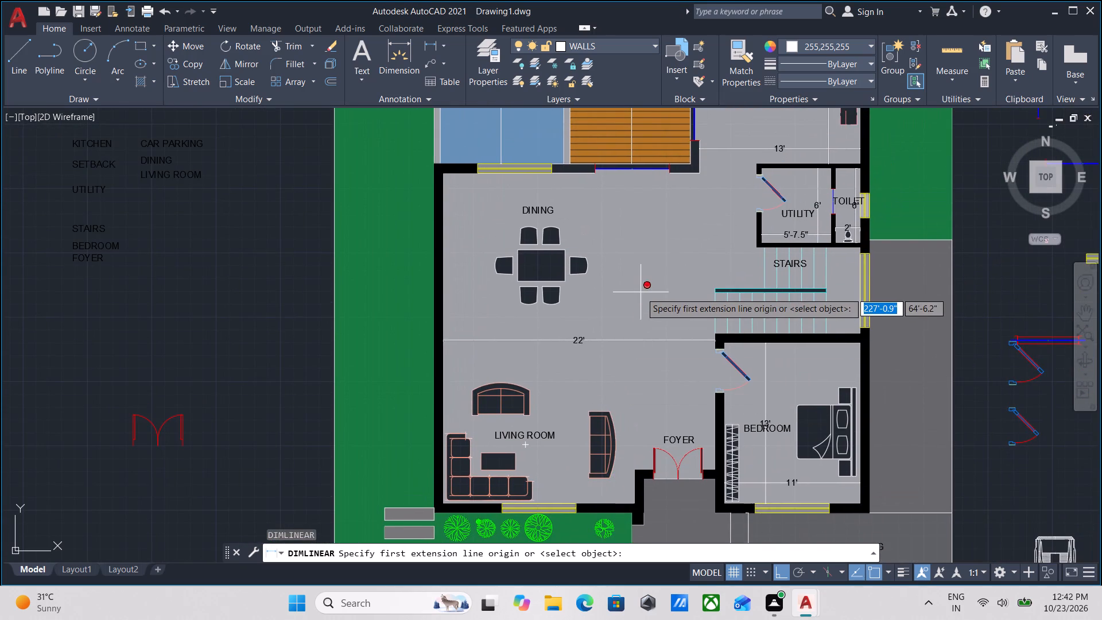
middle_drag(630, 255, 627, 350)
scroll(584, 283, up, 2)
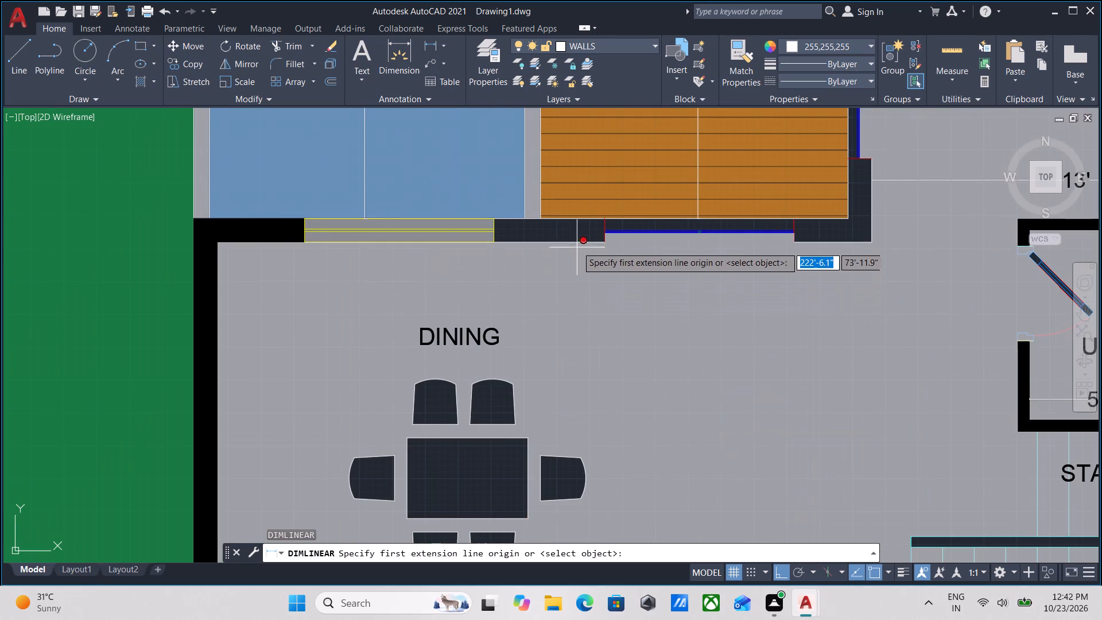
scroll(653, 346, down, 1)
middle_drag(655, 347, 573, 328)
scroll(576, 330, down, 2)
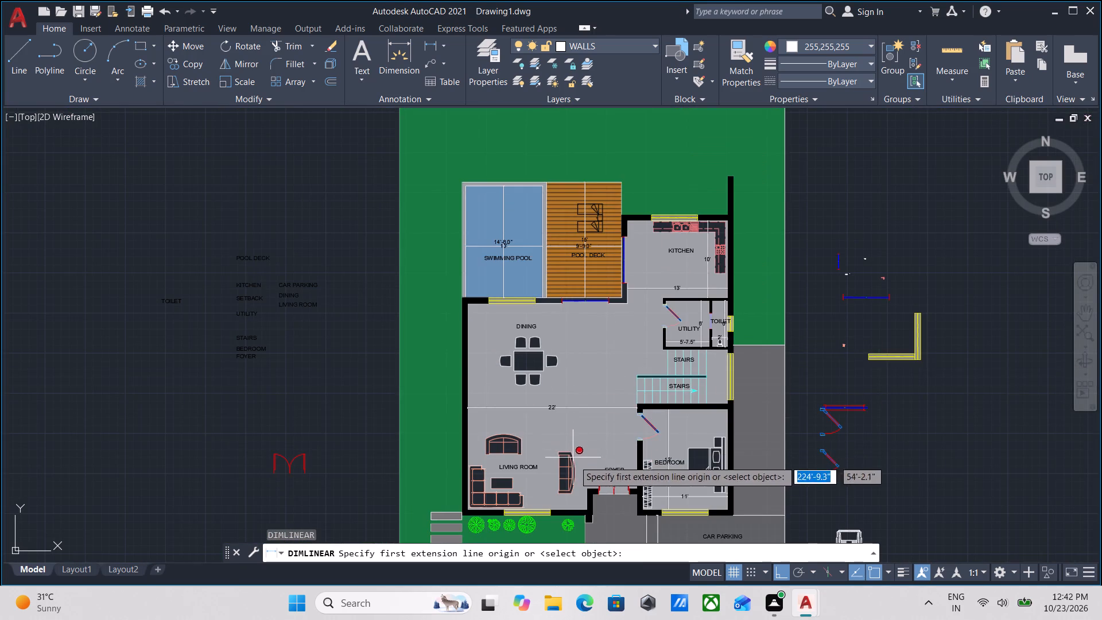
scroll(570, 516, up, 3)
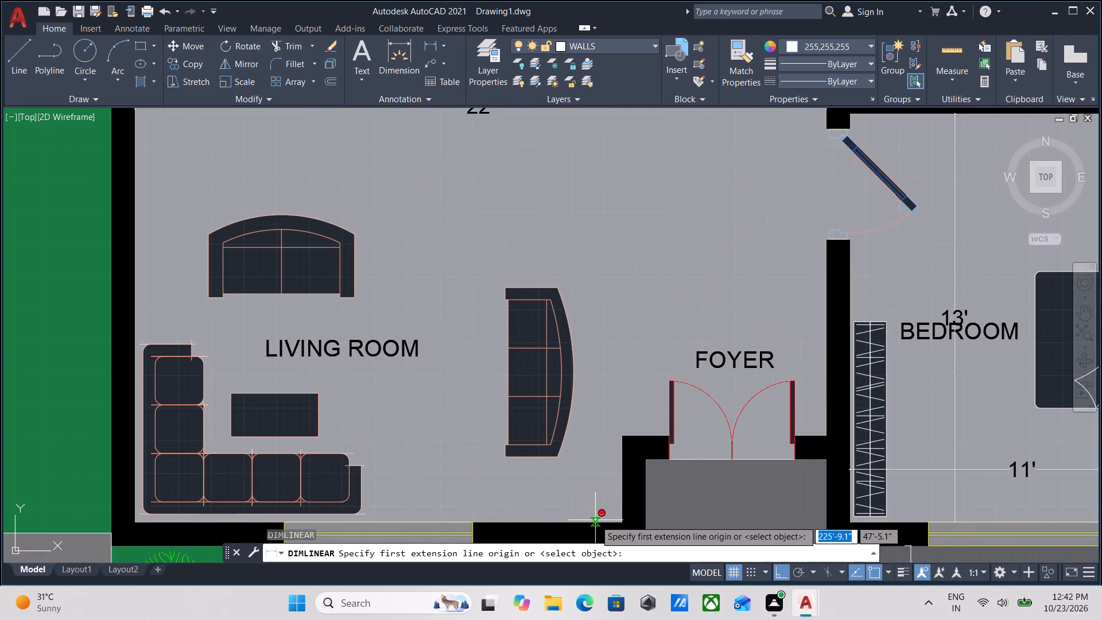
click(595, 520)
scroll(588, 353, down, 1)
middle_drag(588, 353, 587, 513)
scroll(596, 386, down, 2)
middle_drag(596, 386, 592, 501)
scroll(592, 501, up, 1)
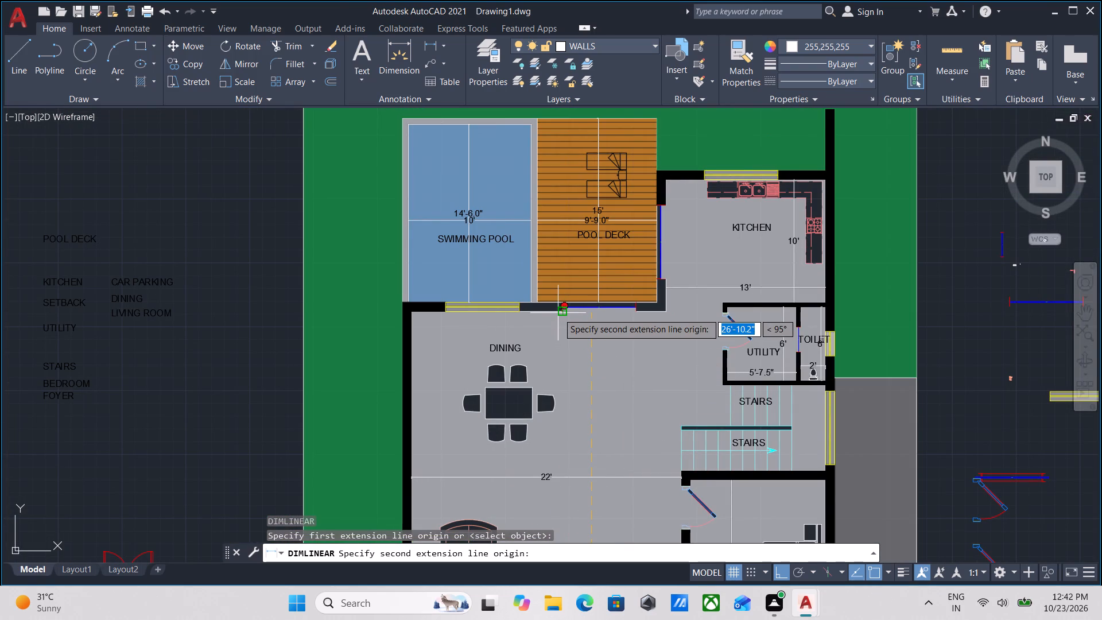
click(653, 315)
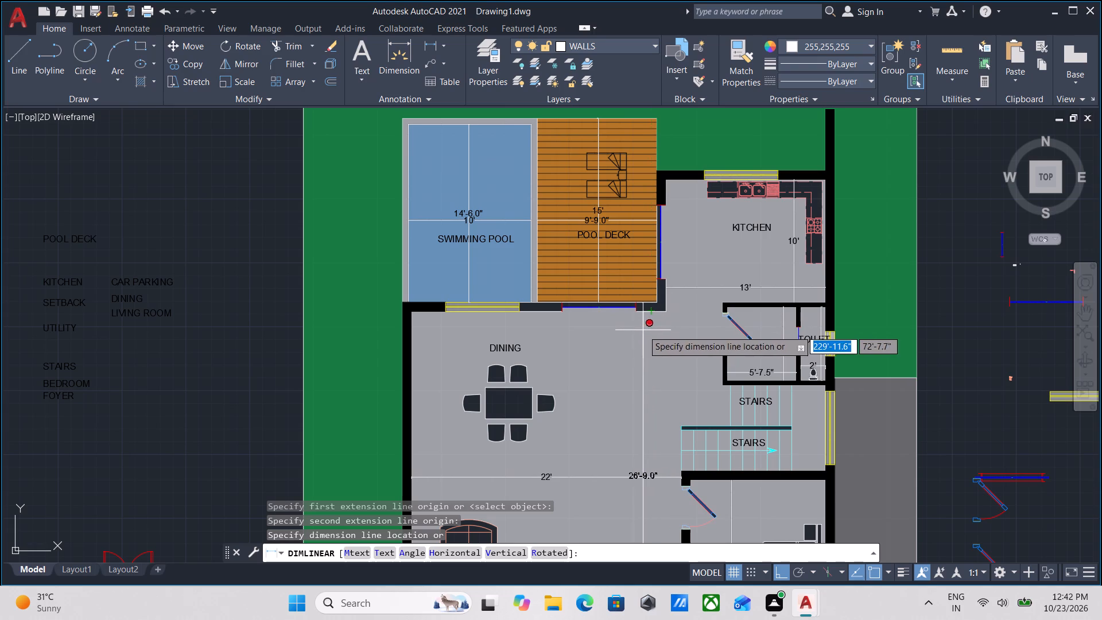
click(648, 329)
Check the foyer, entrance, front garden and car parking for missing dimensions, and end the linear dimension command.
scroll(641, 396, down, 2)
middle_drag(640, 396, 623, 362)
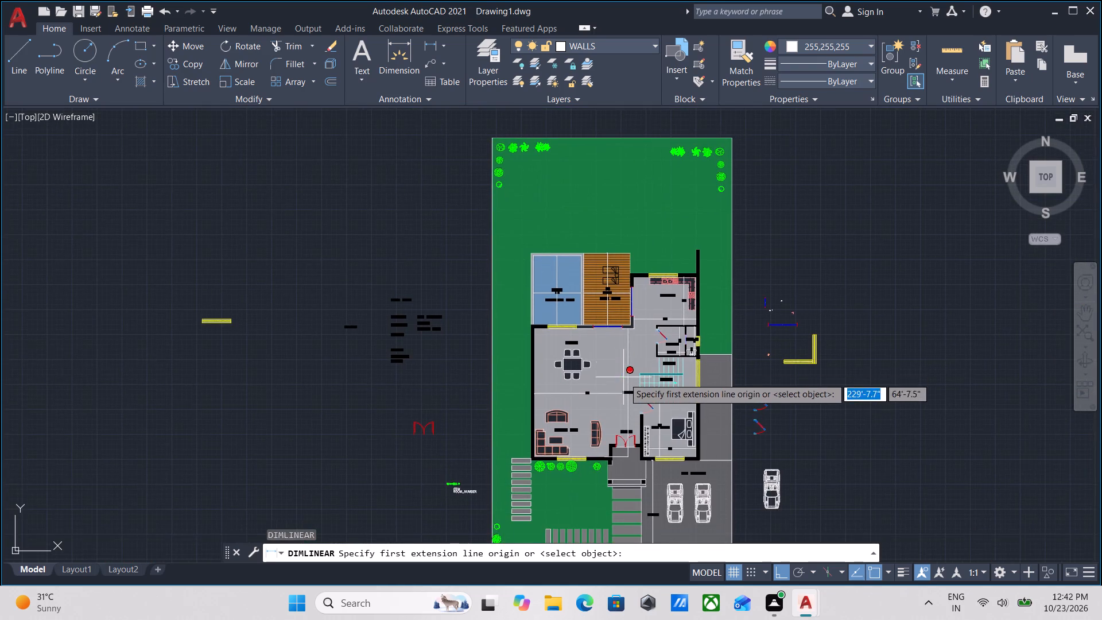
scroll(624, 381, up, 3)
middle_drag(640, 429, 581, 245)
middle_drag(580, 492, 556, 414)
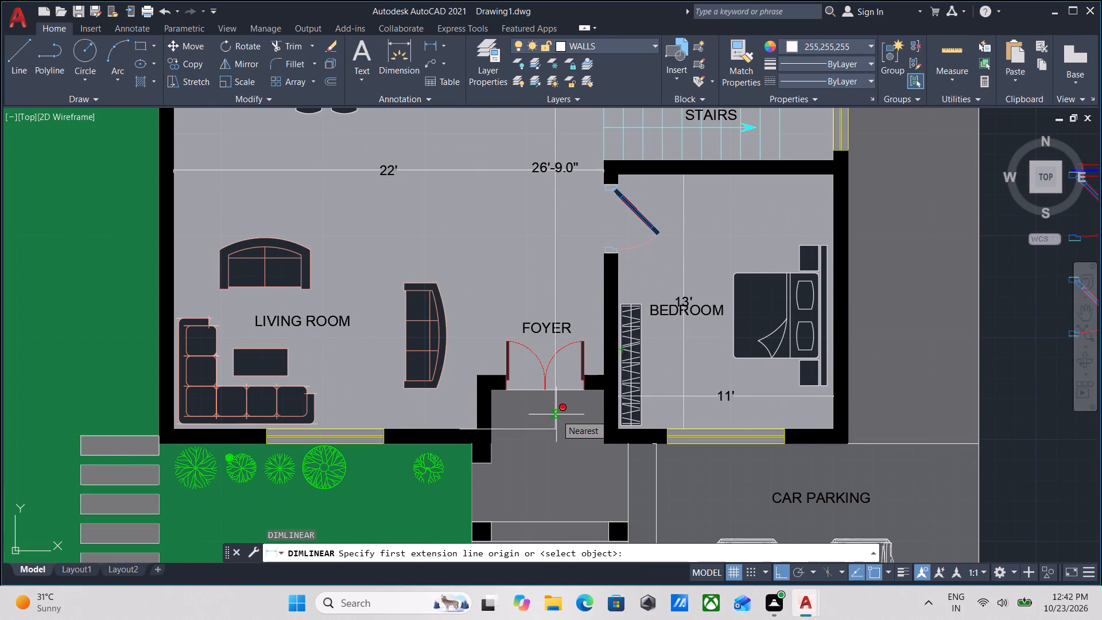
scroll(556, 414, down, 1)
middle_drag(556, 414, 553, 369)
scroll(553, 369, down, 3)
middle_drag(553, 370, 574, 362)
scroll(524, 409, up, 3)
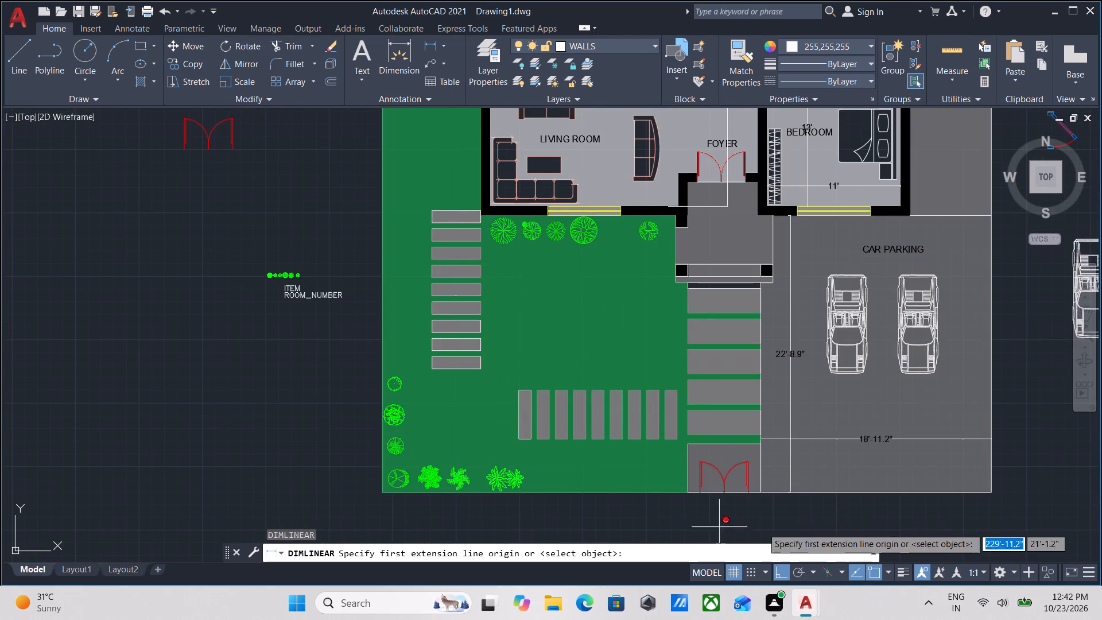
scroll(805, 508, down, 1)
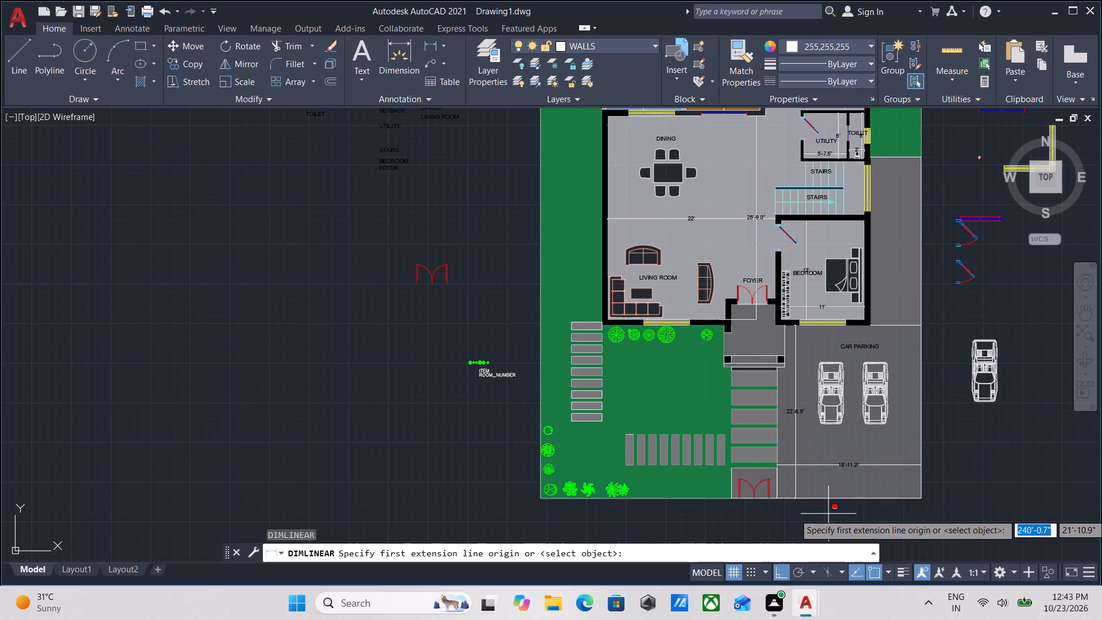
middle_drag(828, 514, 718, 489)
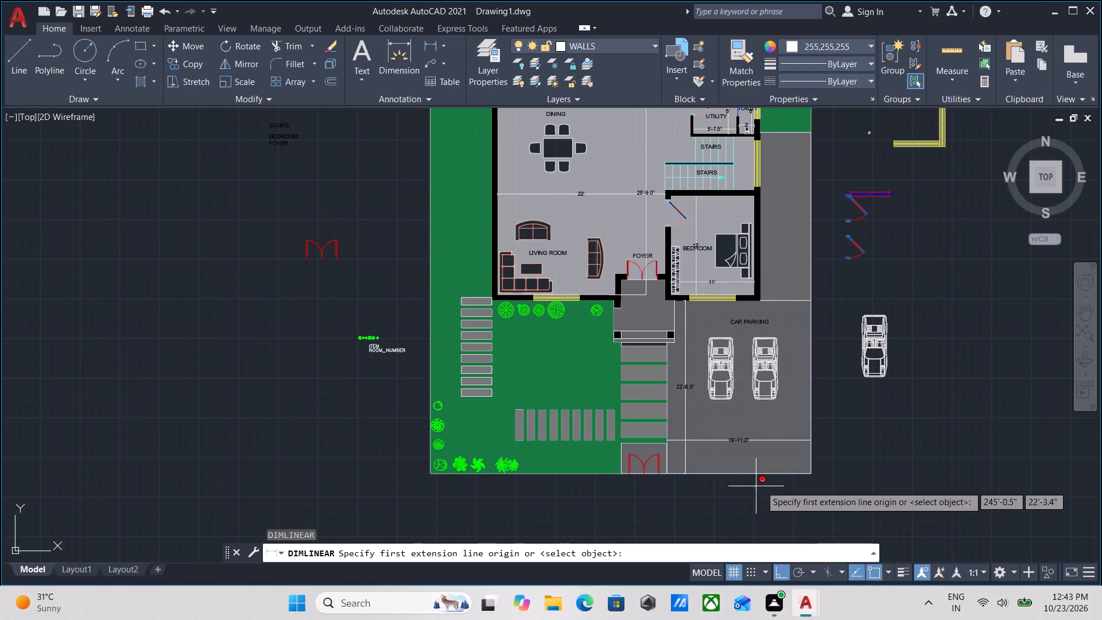
key(Escape)
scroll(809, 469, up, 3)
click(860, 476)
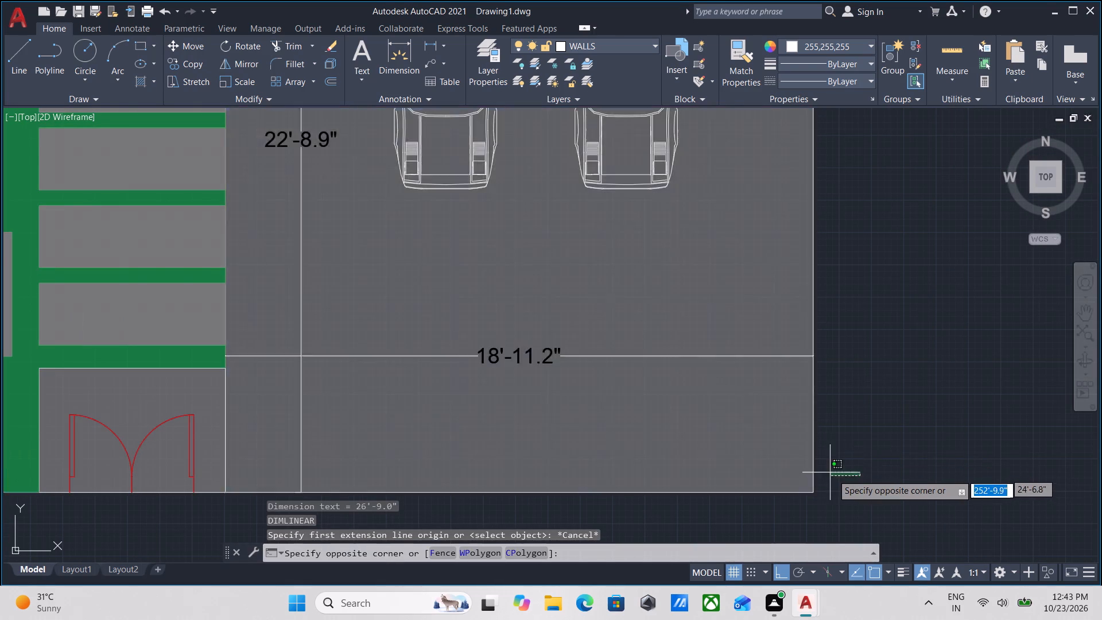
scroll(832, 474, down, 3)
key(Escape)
Erase the leftover blocks and labels on both sides of the plot together with the spare plant rows beyond its rear edge.
scroll(837, 473, down, 2)
middle_drag(837, 473, 818, 505)
scroll(853, 498, up, 1)
drag(870, 517, 855, 498)
click(821, 195)
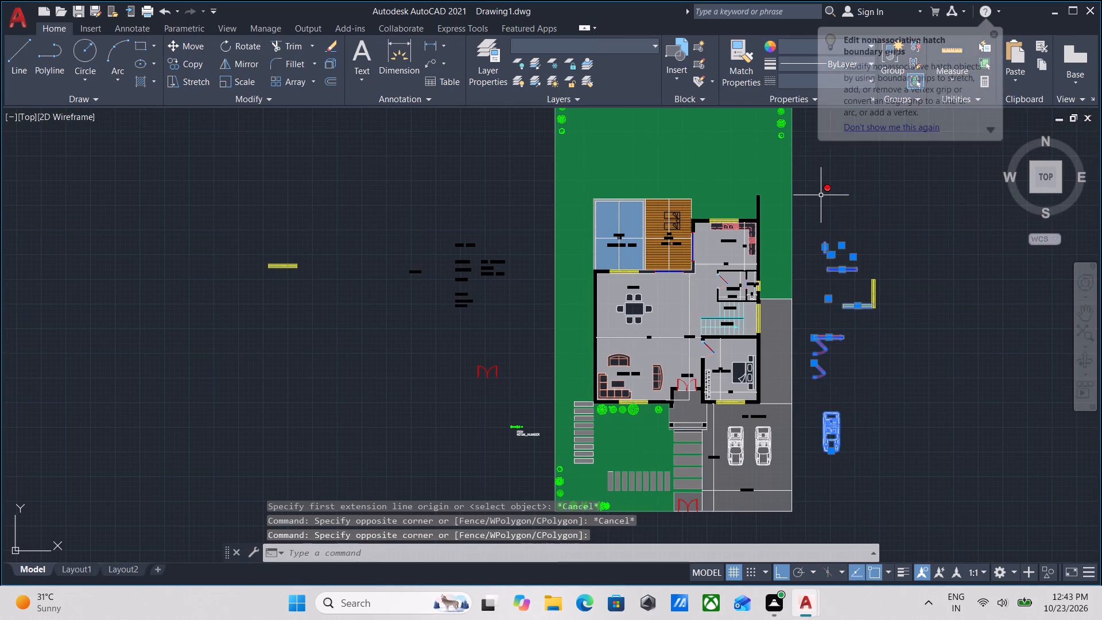
middle_drag(821, 195, 817, 296)
scroll(823, 242, down, 1)
middle_drag(823, 242, 827, 309)
middle_drag(527, 388, 541, 204)
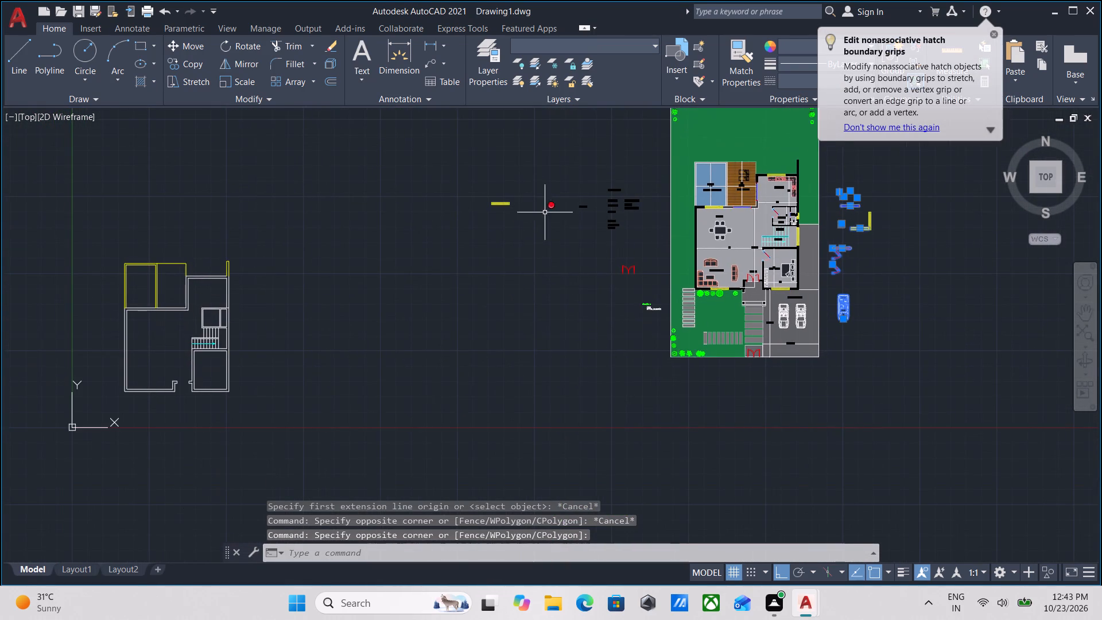
scroll(610, 323, up, 1)
click(671, 336)
middle_drag(587, 180, 585, 216)
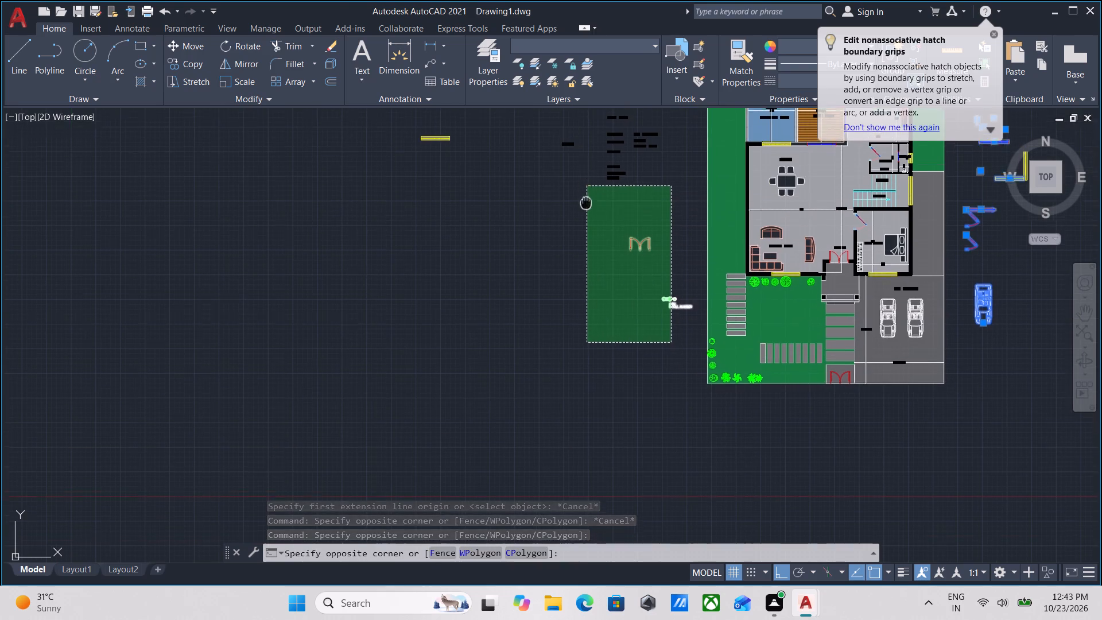
middle_drag(585, 216, 566, 339)
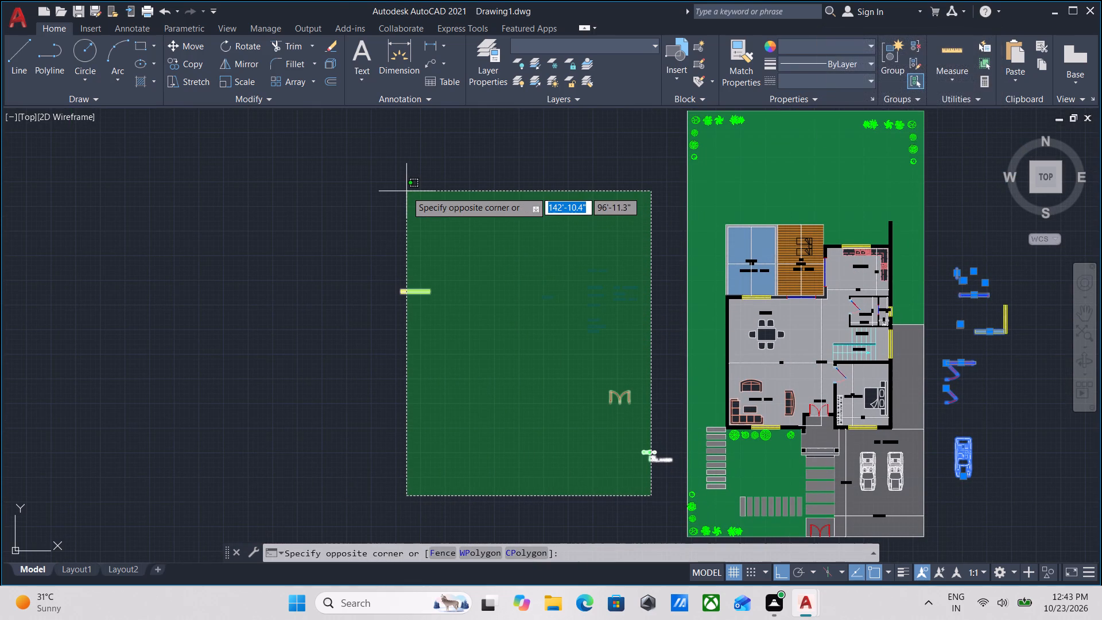
click(406, 191)
middle_drag(428, 196, 433, 389)
middle_drag(507, 267, 491, 289)
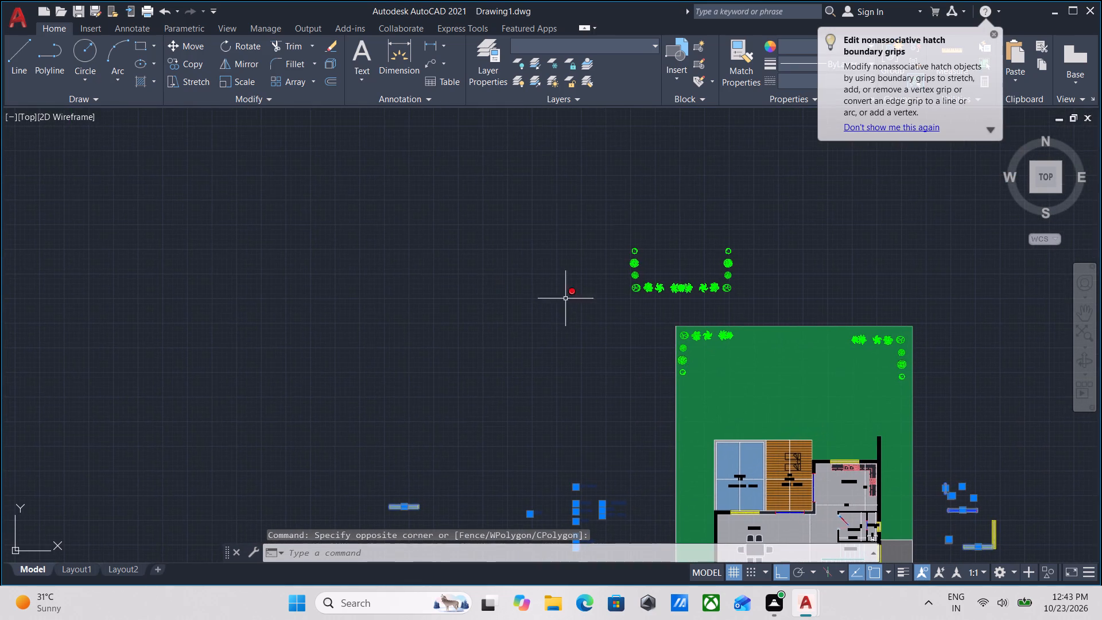
scroll(672, 289, up, 2)
click(848, 319)
click(451, 169)
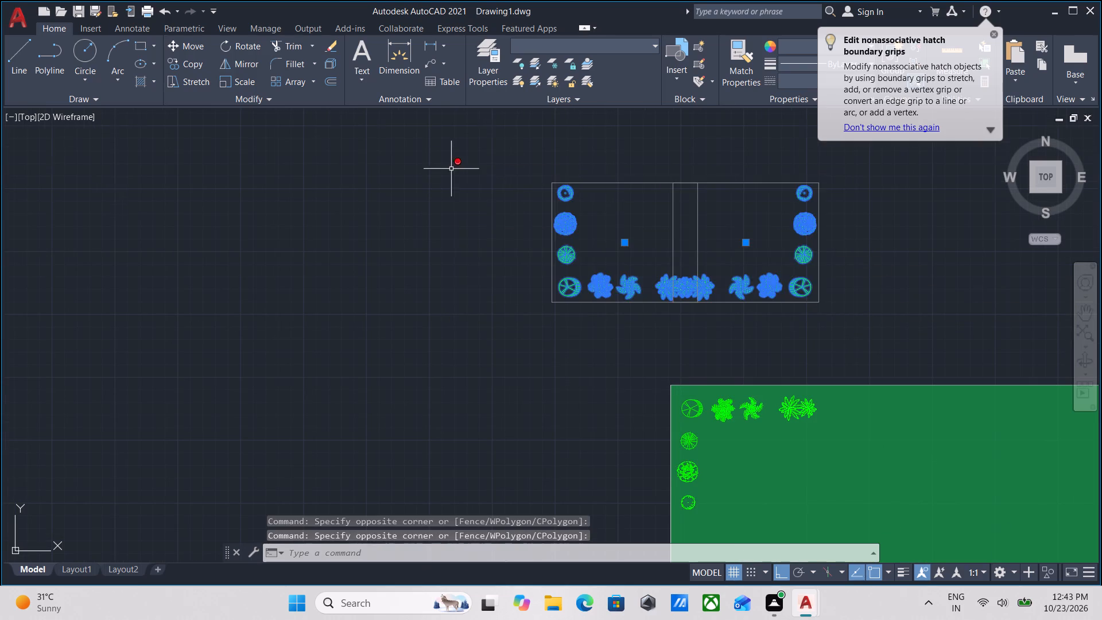
scroll(451, 169, down, 3)
middle_drag(405, 240, 432, 239)
right_click(432, 239)
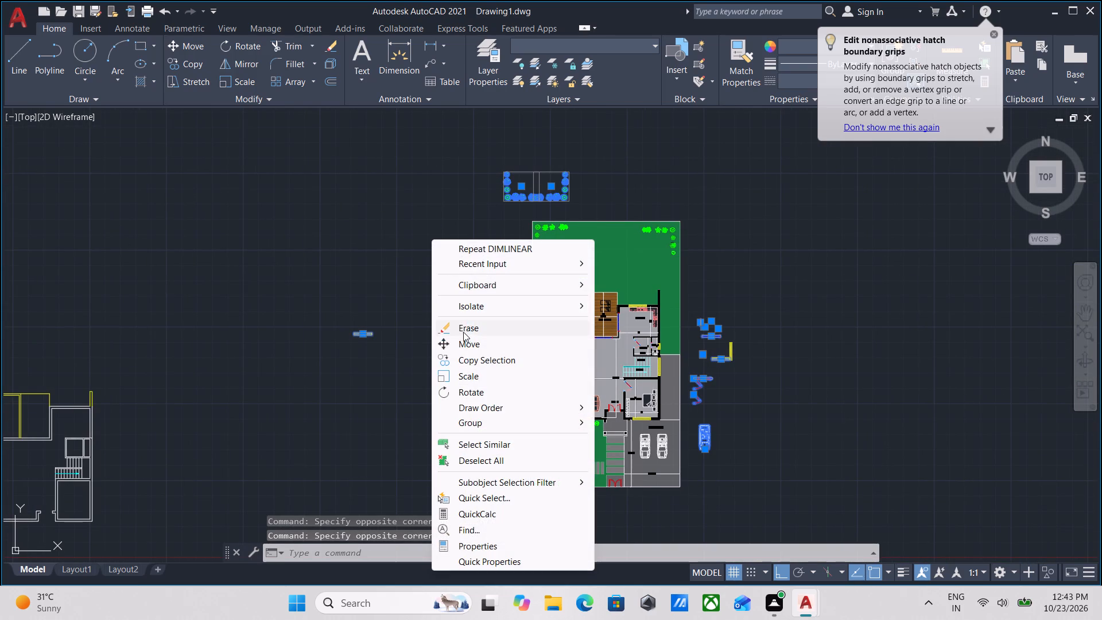
click(463, 332)
Erase the small green plant remnant outside the plot, level with the front garden.
scroll(463, 335, down, 1)
scroll(513, 404, up, 2)
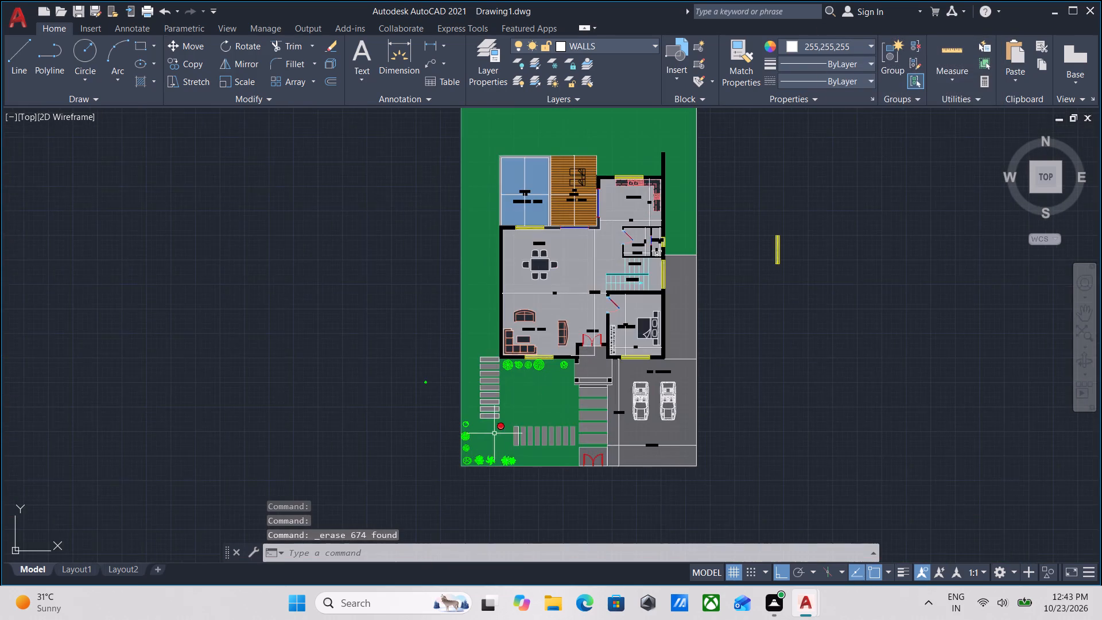
scroll(431, 396, up, 3)
click(429, 389)
click(398, 316)
right_click(398, 316)
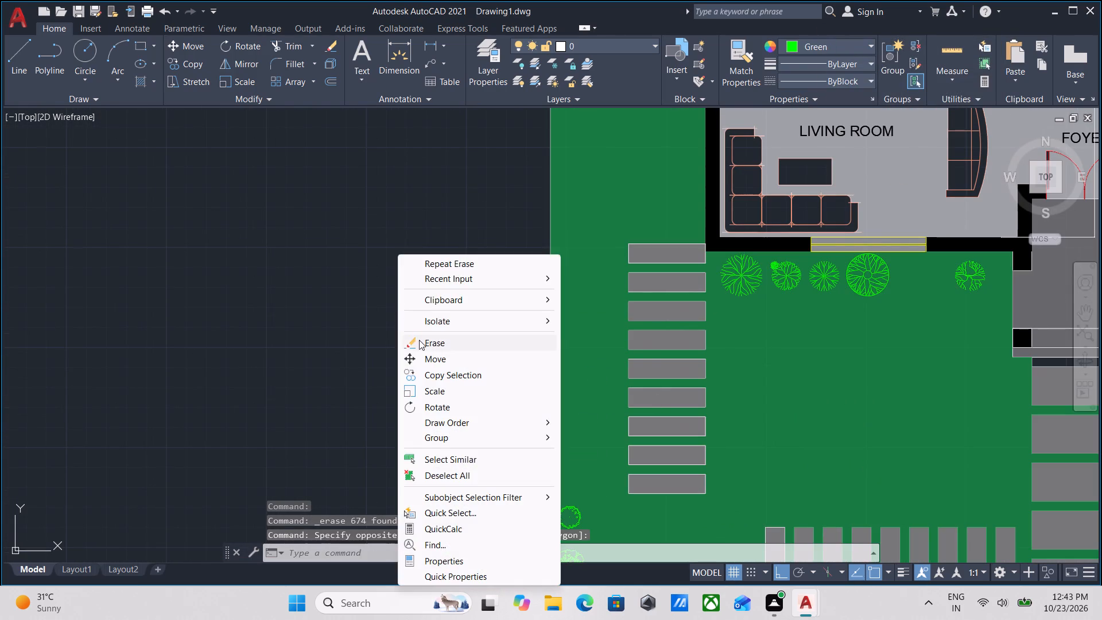
click(420, 340)
Erase the leftover yellow window piece outside the plot on the stairs side.
scroll(422, 339, down, 2)
middle_drag(422, 339, 281, 414)
click(875, 259)
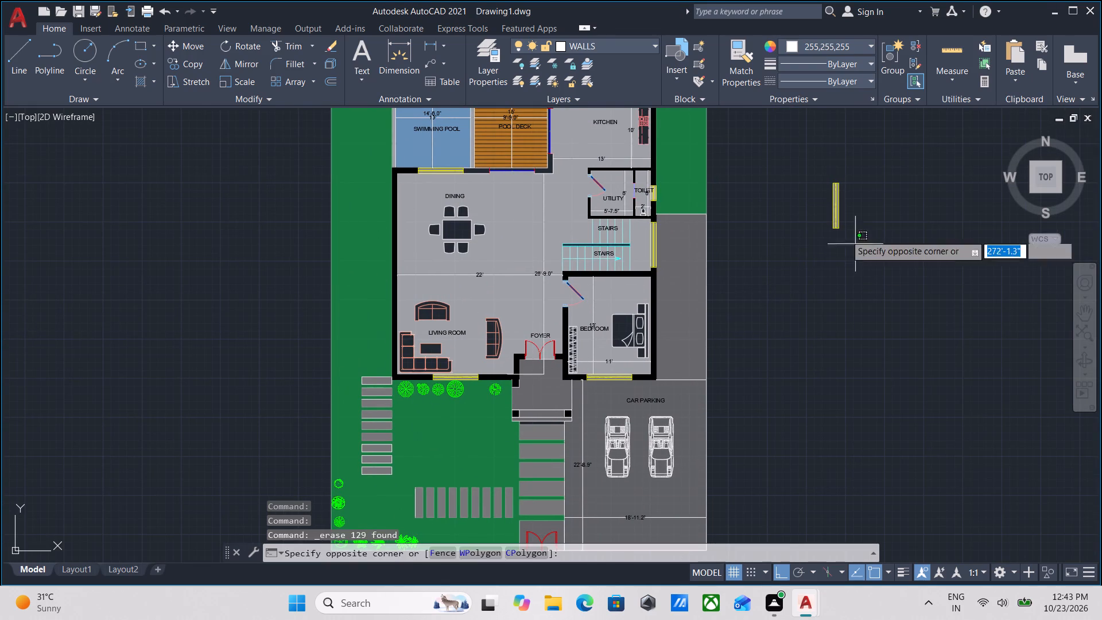
click(819, 201)
right_click(819, 201)
click(847, 294)
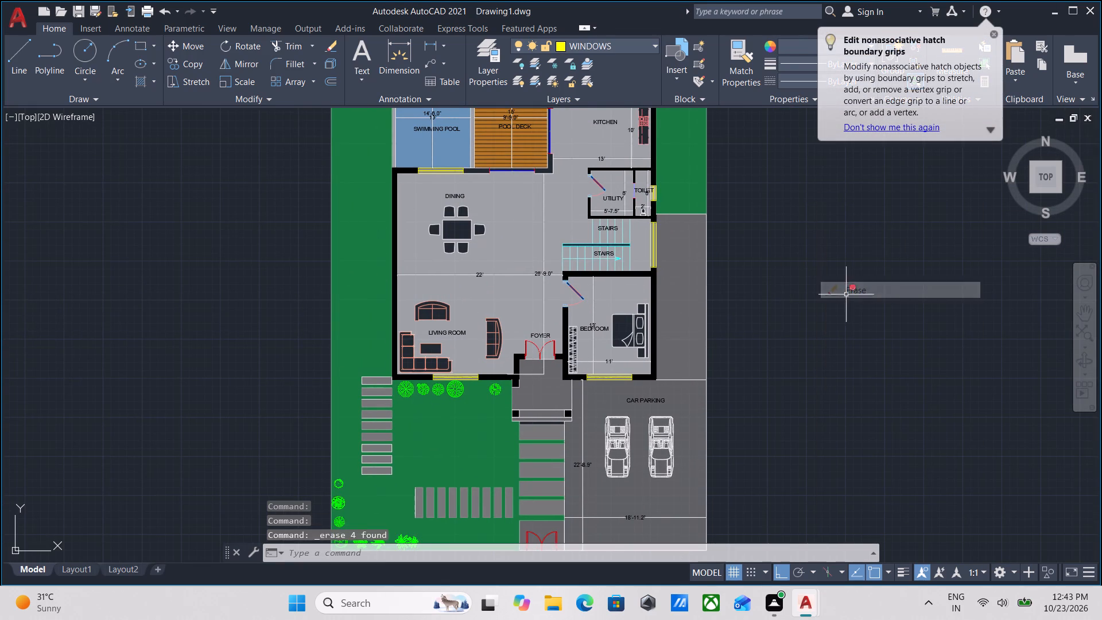
Using a repeating DIMLINEAR, dimension the staircase space vertically from the utility/toilet wall to the bedroom wall, placed on the landing.
scroll(613, 238, up, 2)
scroll(645, 241, down, 1)
middle_drag(645, 241, 616, 332)
scroll(620, 332, up, 1)
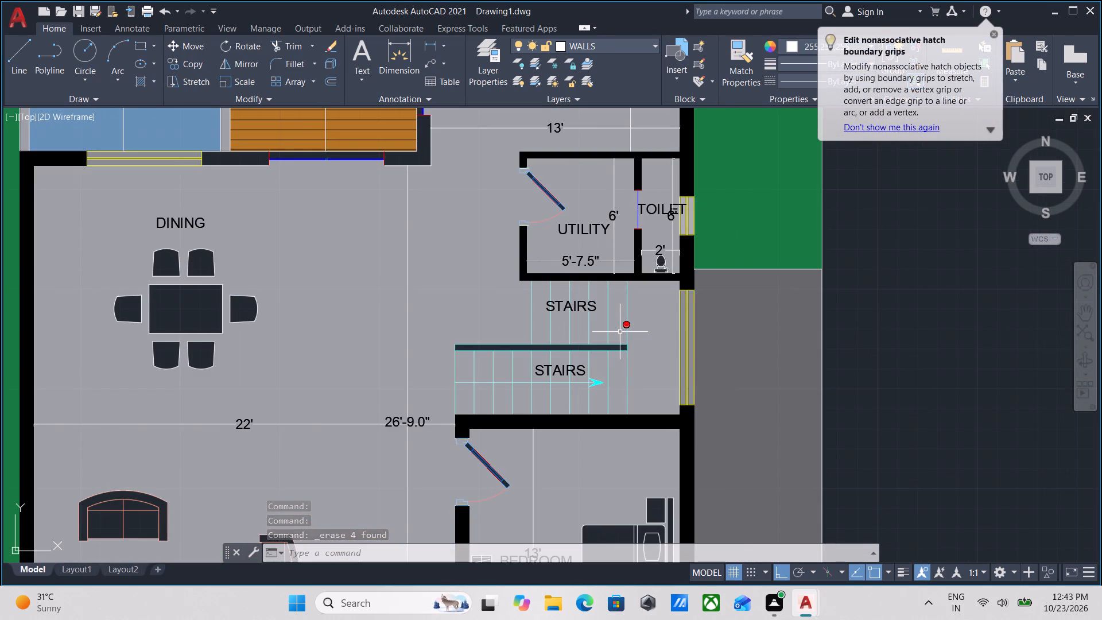
text(MU)
key(Return)
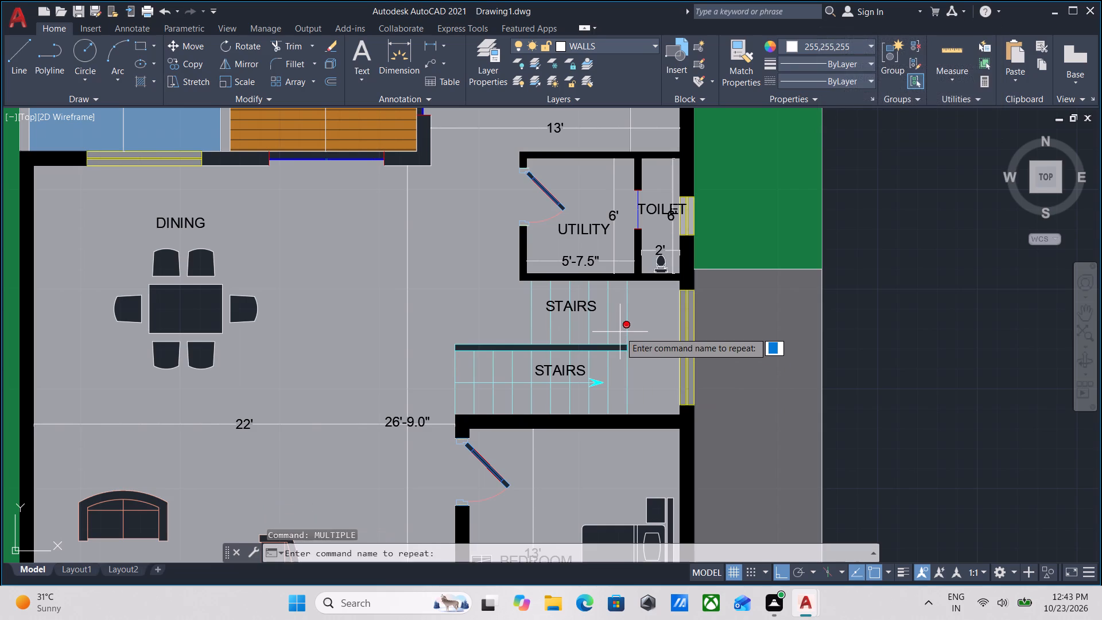
text(DLI)
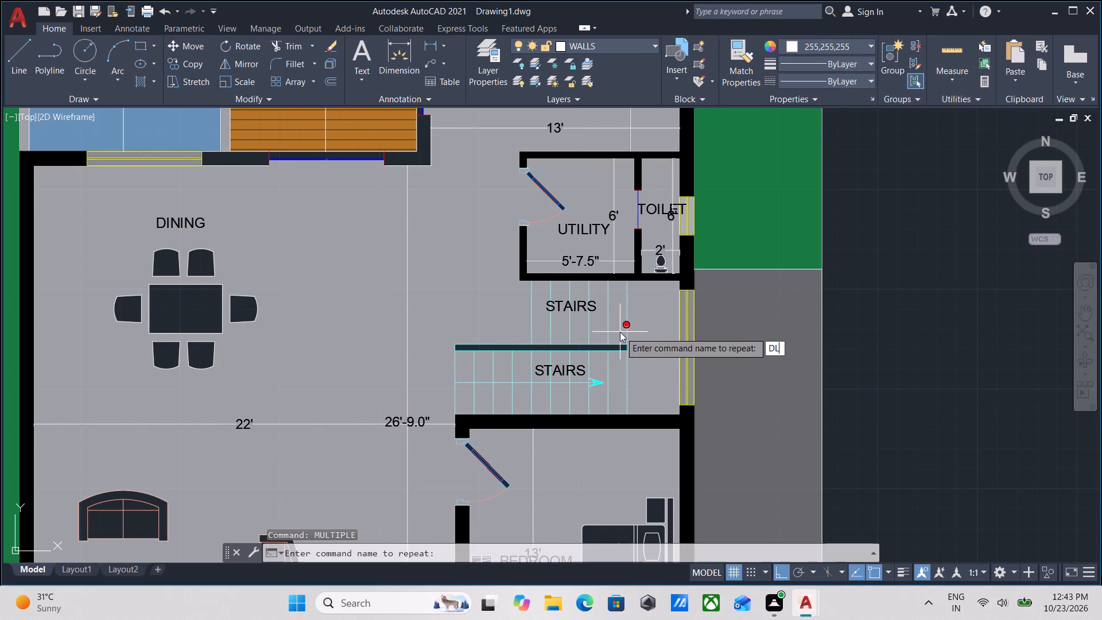
key(Return)
scroll(631, 305, up, 3)
middle_drag(663, 231, 631, 285)
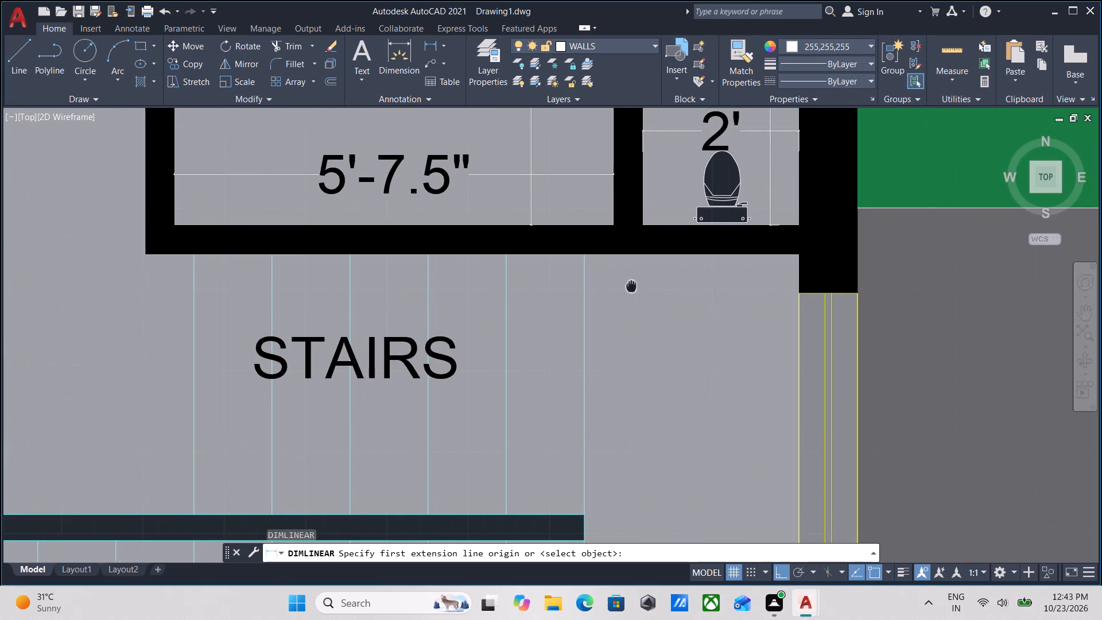
click(648, 257)
scroll(632, 494, down, 2)
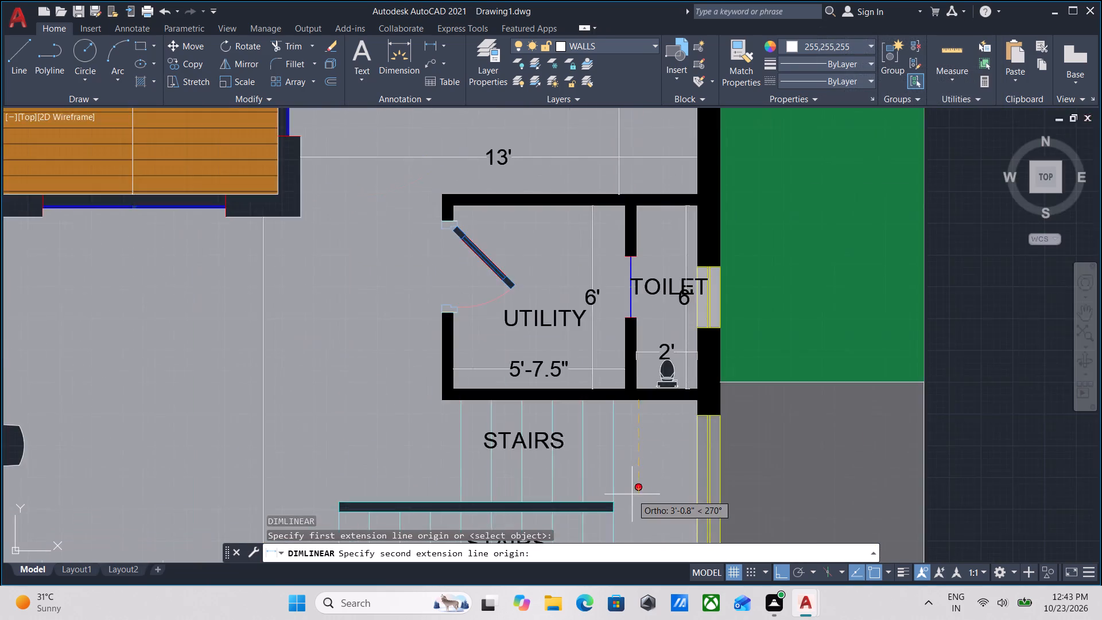
middle_drag(633, 491, 611, 241)
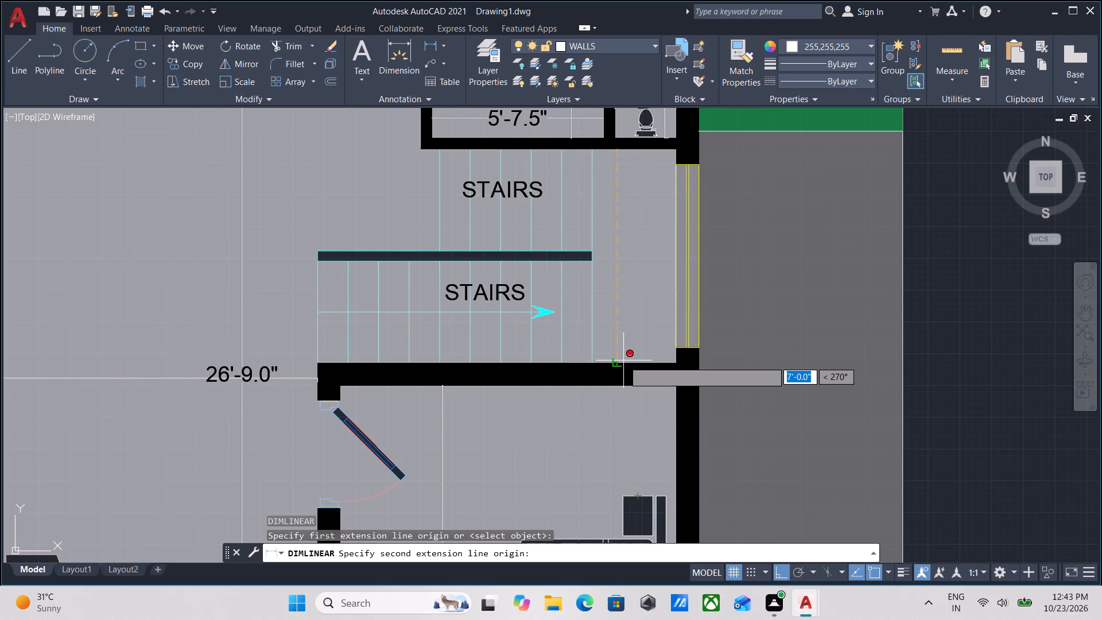
click(621, 361)
click(627, 327)
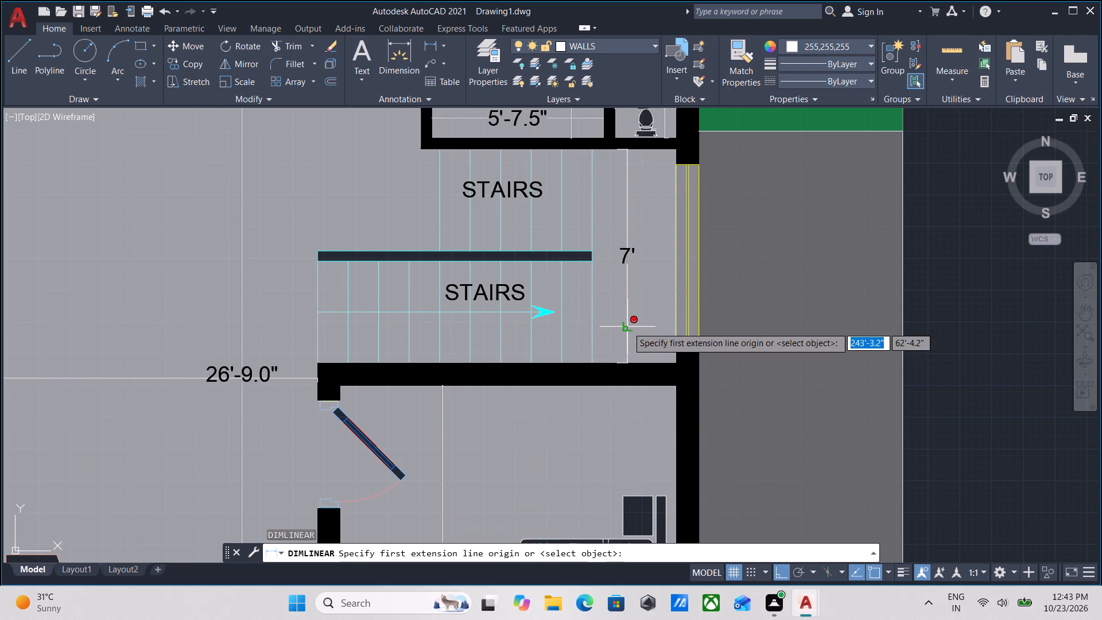
Dimension the stair landing's width horizontally from the last tread line to the outer window wall's inner face, and end the command.
scroll(597, 333, up, 2)
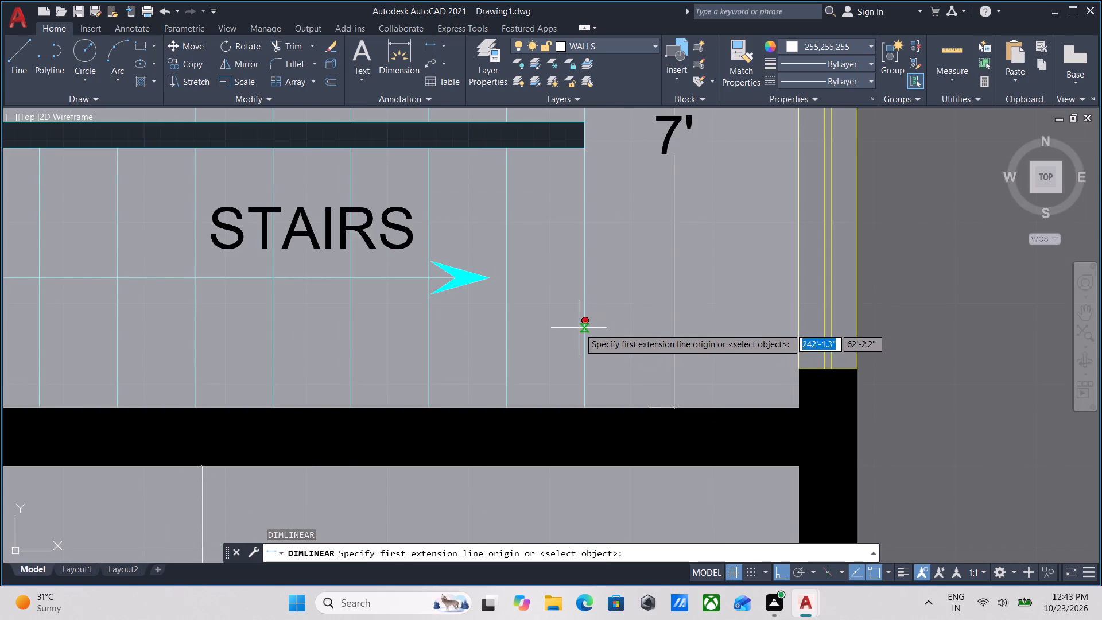
click(583, 325)
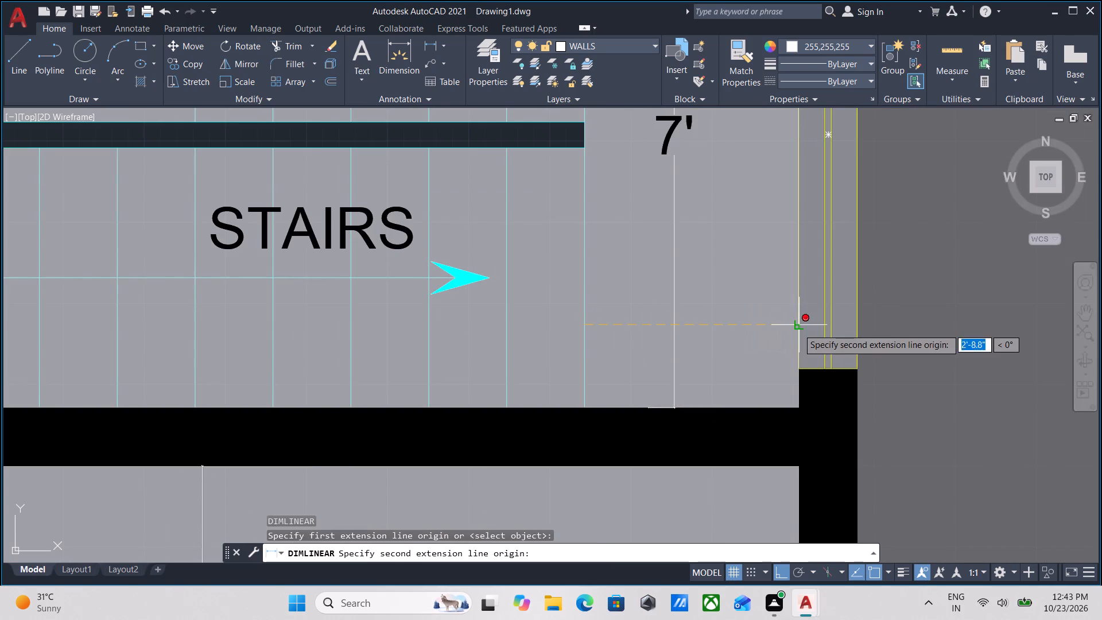
click(798, 328)
click(792, 327)
scroll(647, 334, down, 2)
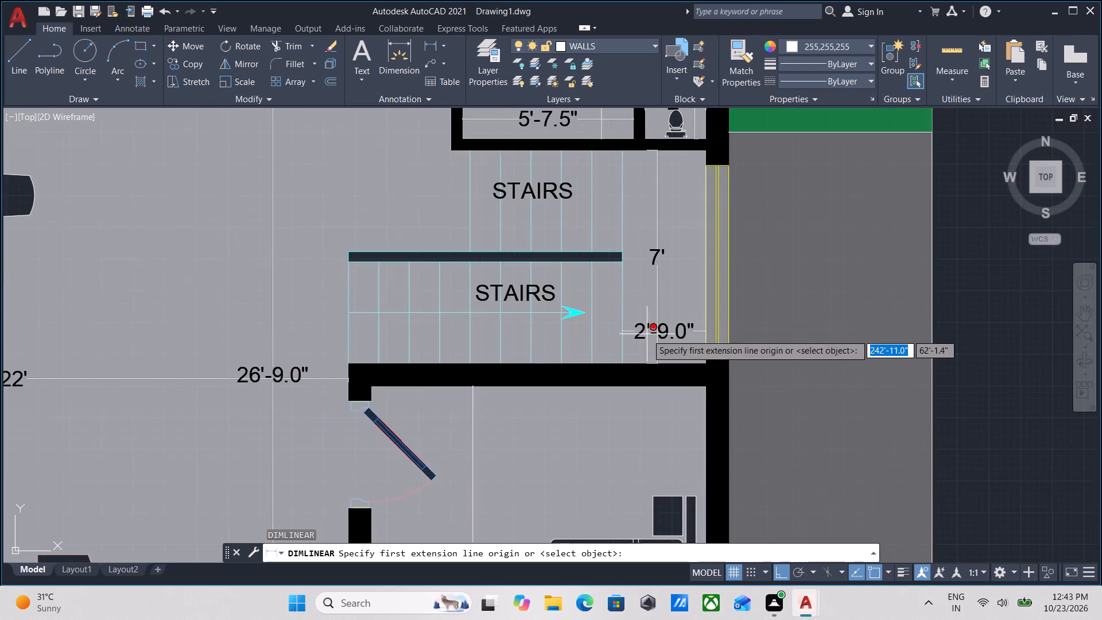
middle_drag(647, 334, 756, 316)
scroll(635, 357, down, 2)
middle_drag(620, 357, 738, 340)
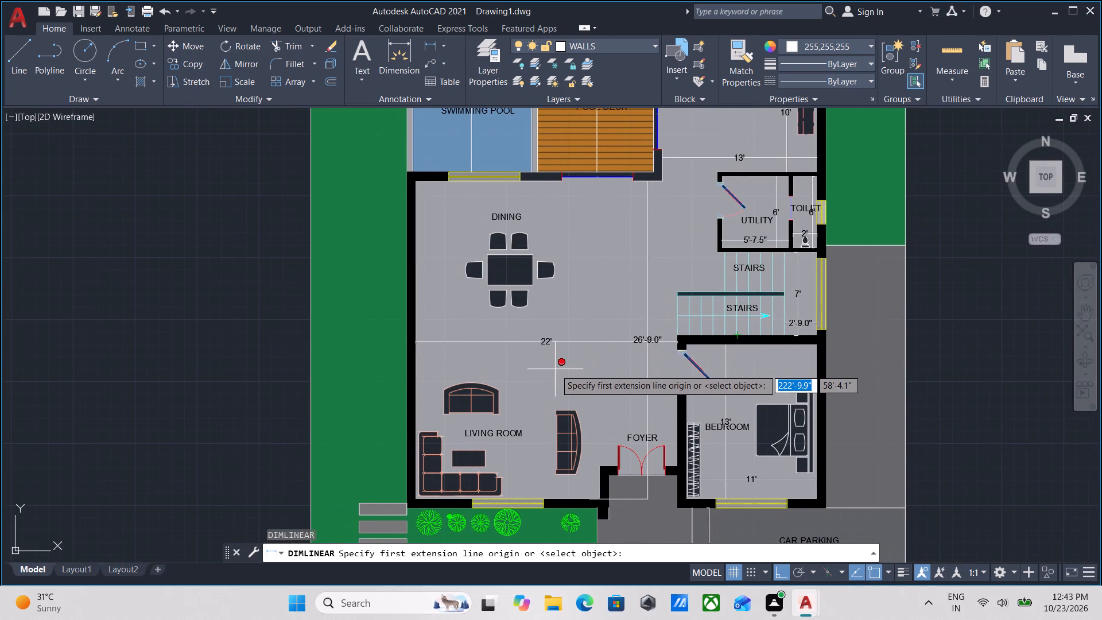
key(Escape)
Draw a line from the car parking's front outer corner along the plot's side to the rear corner, and across the whole rear edge.
scroll(558, 368, down, 3)
scroll(623, 439, up, 1)
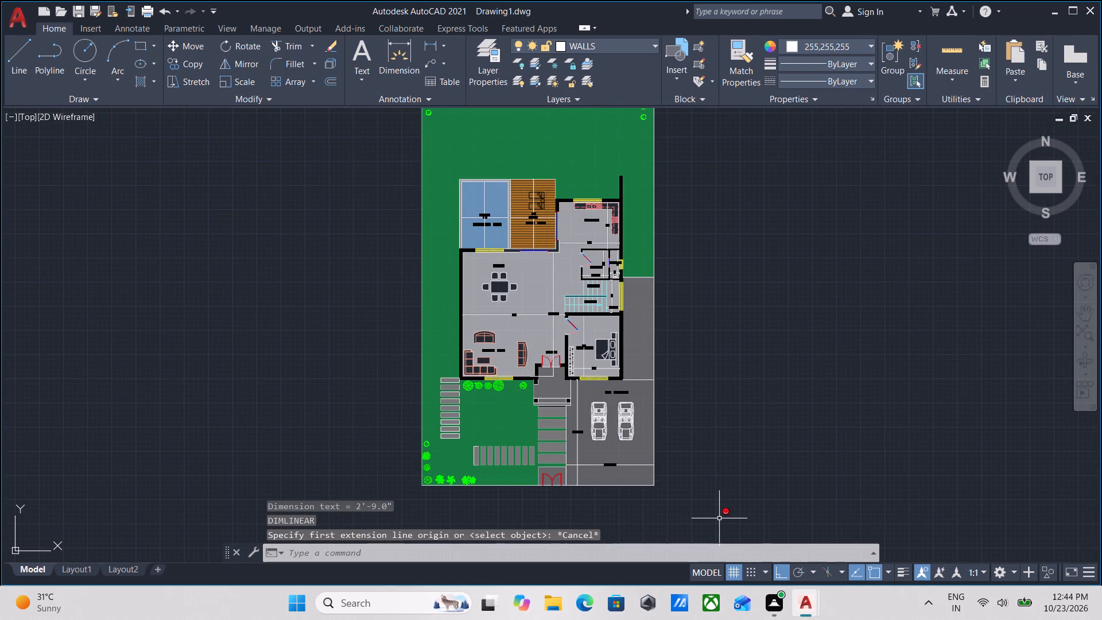
middle_drag(718, 518, 735, 464)
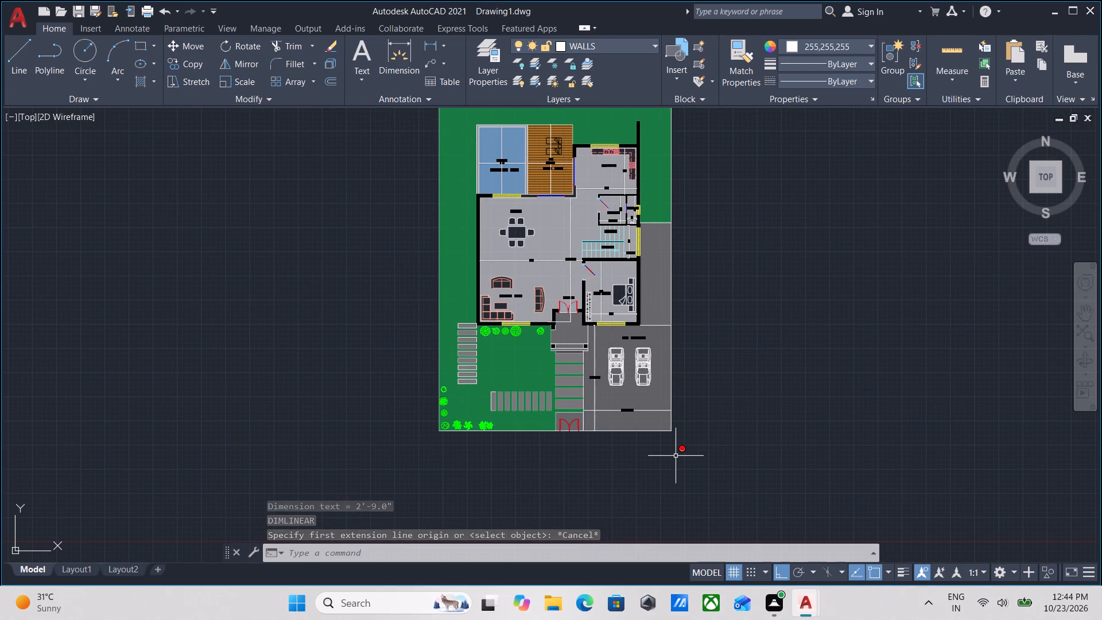
scroll(641, 414, up, 2)
scroll(729, 485, up, 1)
scroll(734, 477, down, 1)
middle_drag(734, 477, 734, 525)
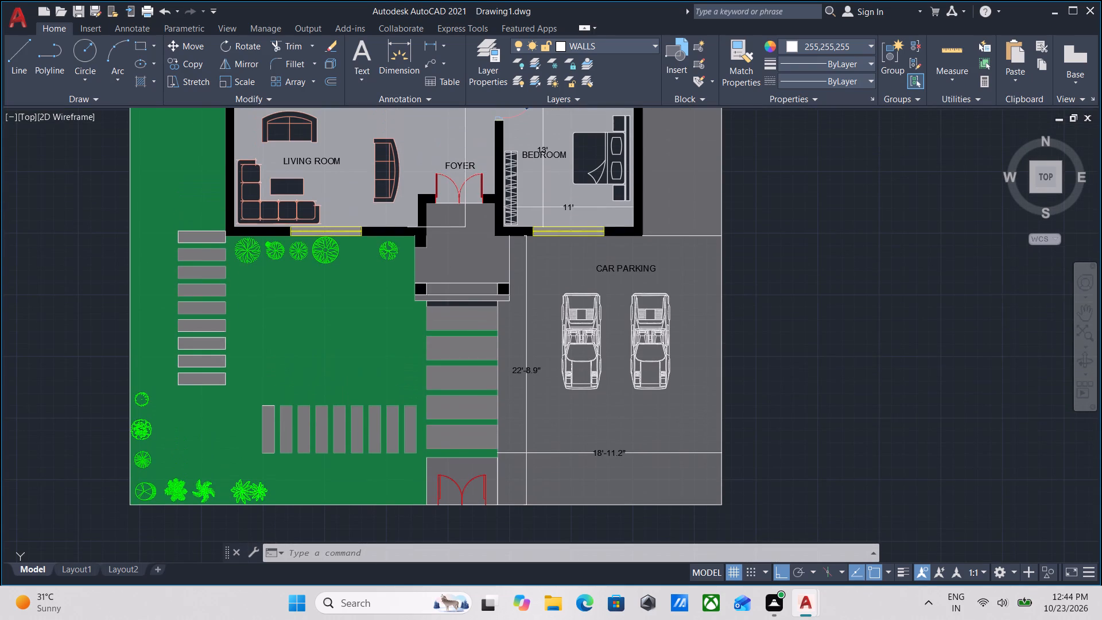
scroll(733, 456, down, 1)
middle_drag(733, 456, 705, 513)
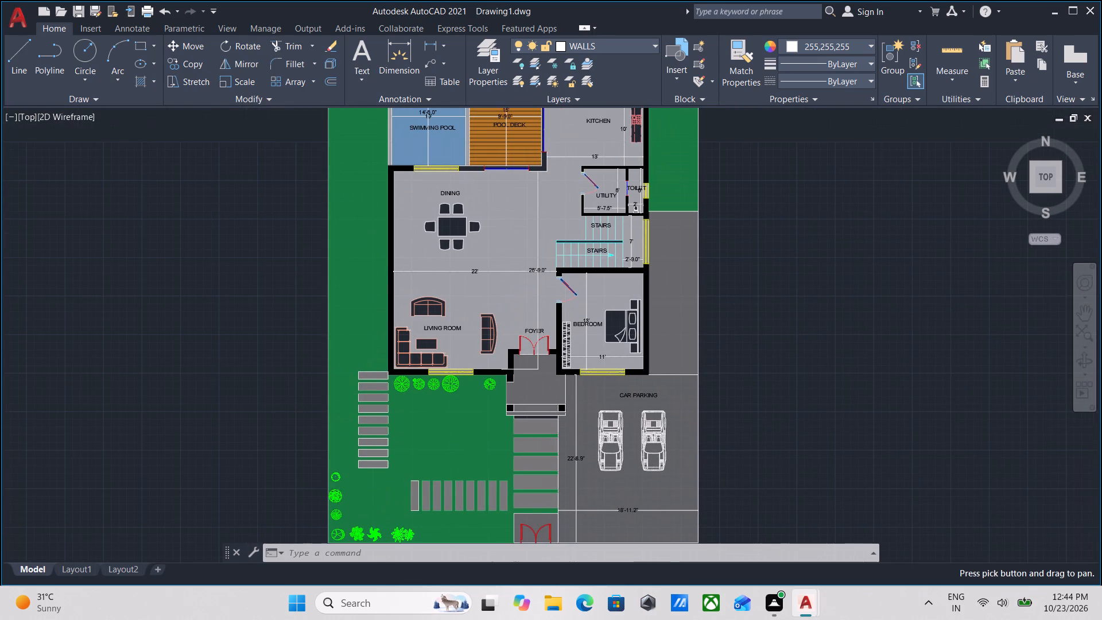
key(l)
key(Return)
middle_drag(704, 500, 684, 417)
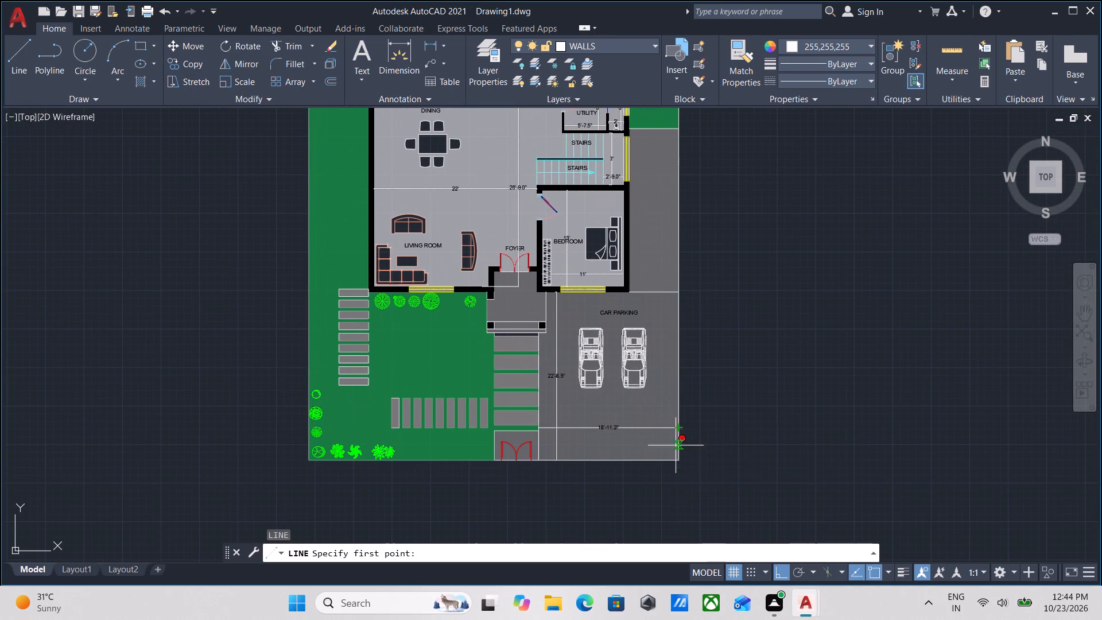
click(680, 462)
scroll(669, 236, down, 1)
middle_drag(669, 236, 661, 421)
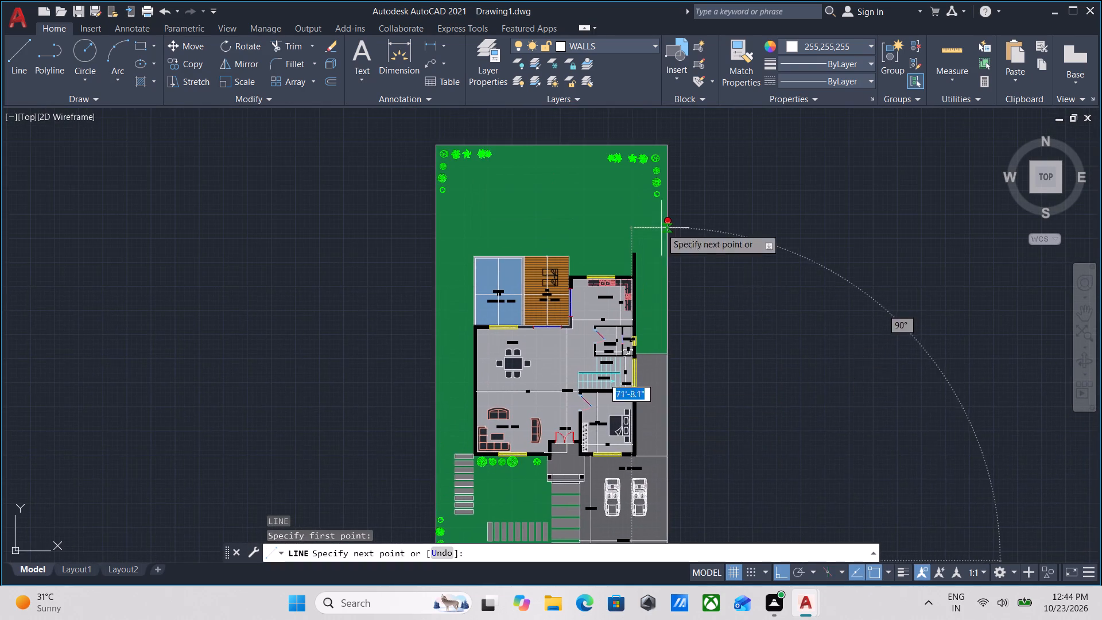
middle_drag(661, 227, 659, 334)
click(665, 253)
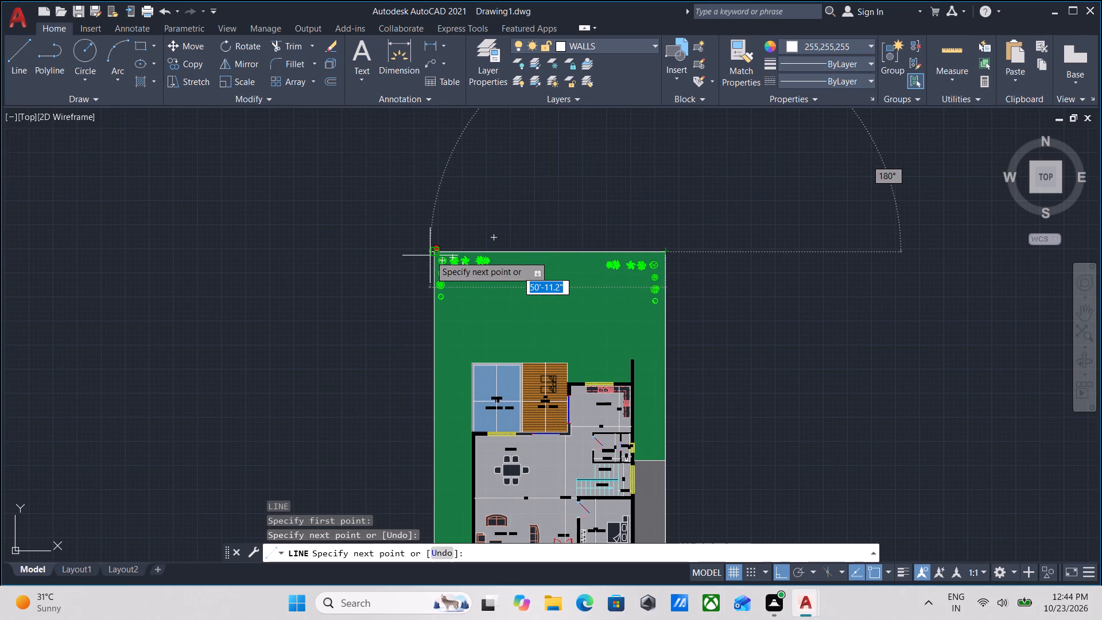
scroll(430, 255, up, 7)
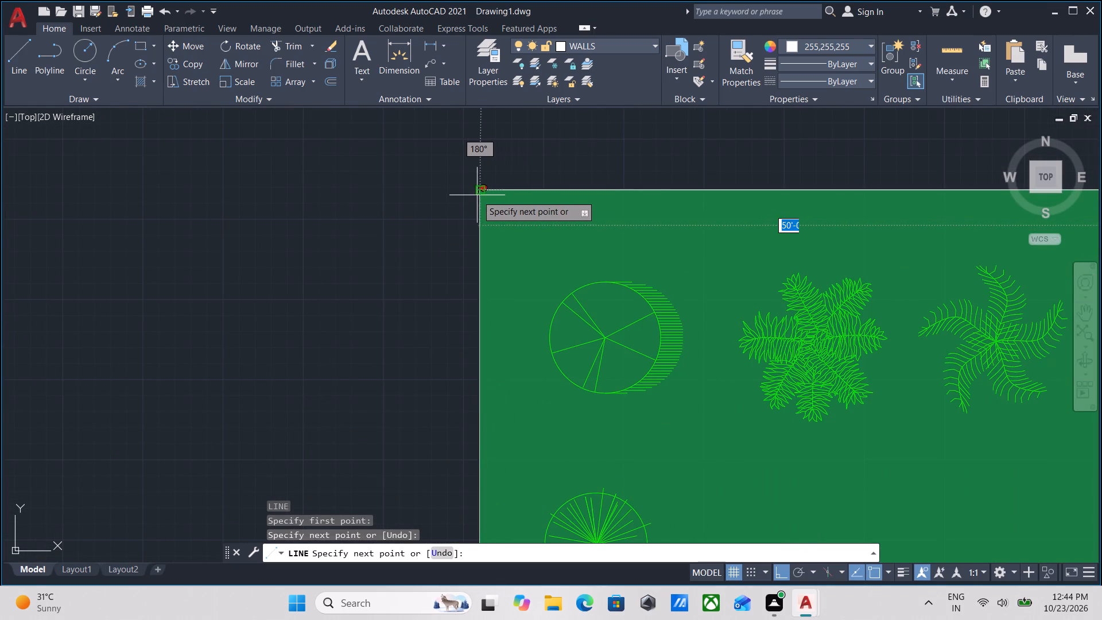
click(482, 192)
key(Escape)
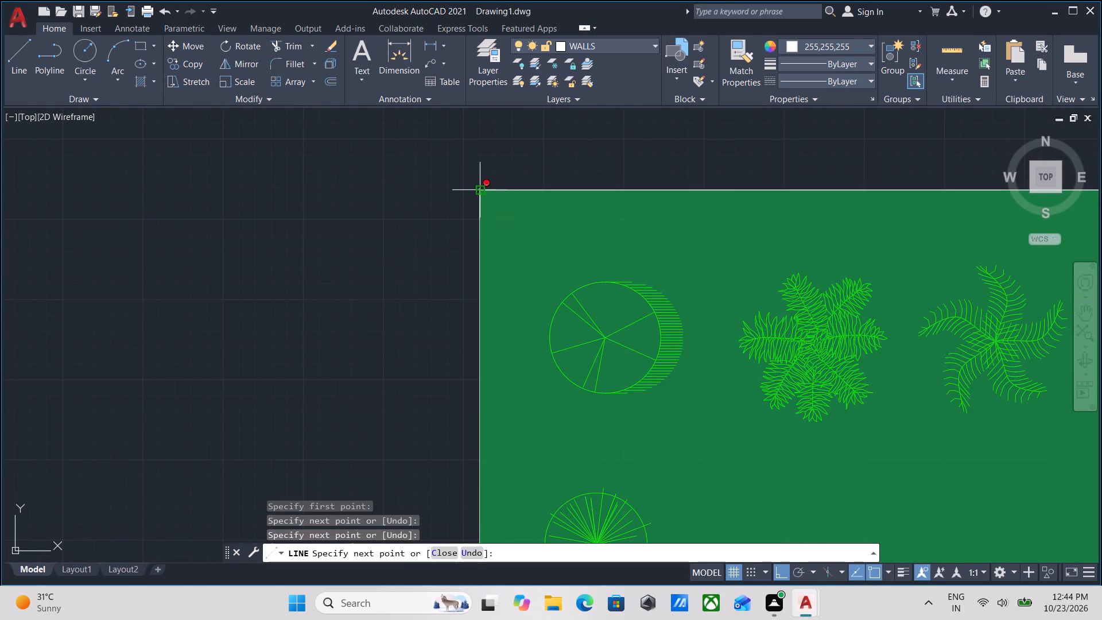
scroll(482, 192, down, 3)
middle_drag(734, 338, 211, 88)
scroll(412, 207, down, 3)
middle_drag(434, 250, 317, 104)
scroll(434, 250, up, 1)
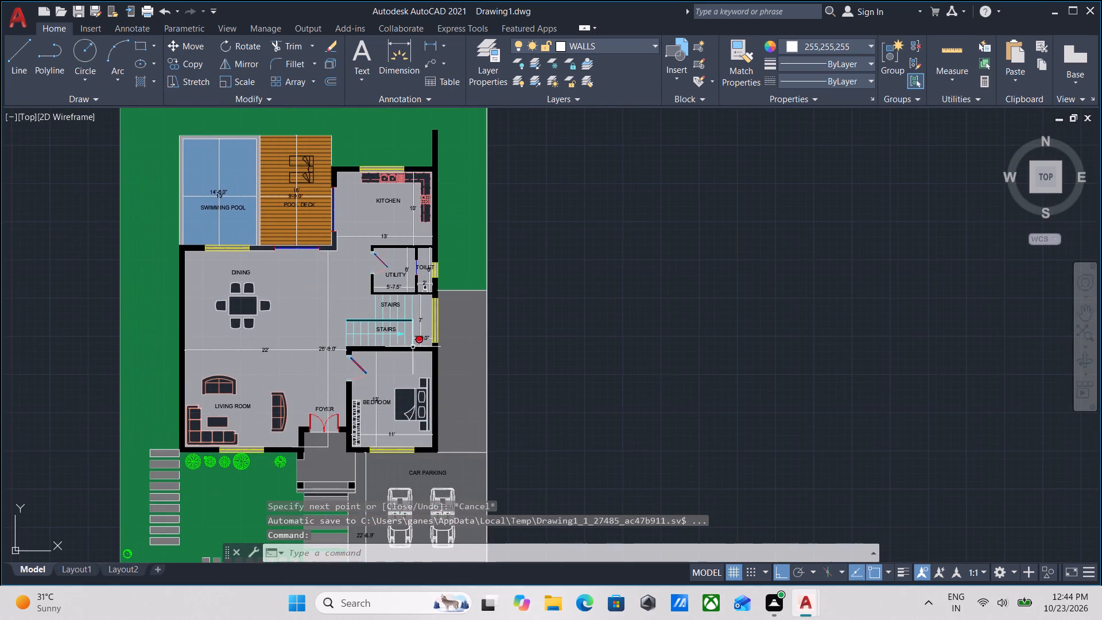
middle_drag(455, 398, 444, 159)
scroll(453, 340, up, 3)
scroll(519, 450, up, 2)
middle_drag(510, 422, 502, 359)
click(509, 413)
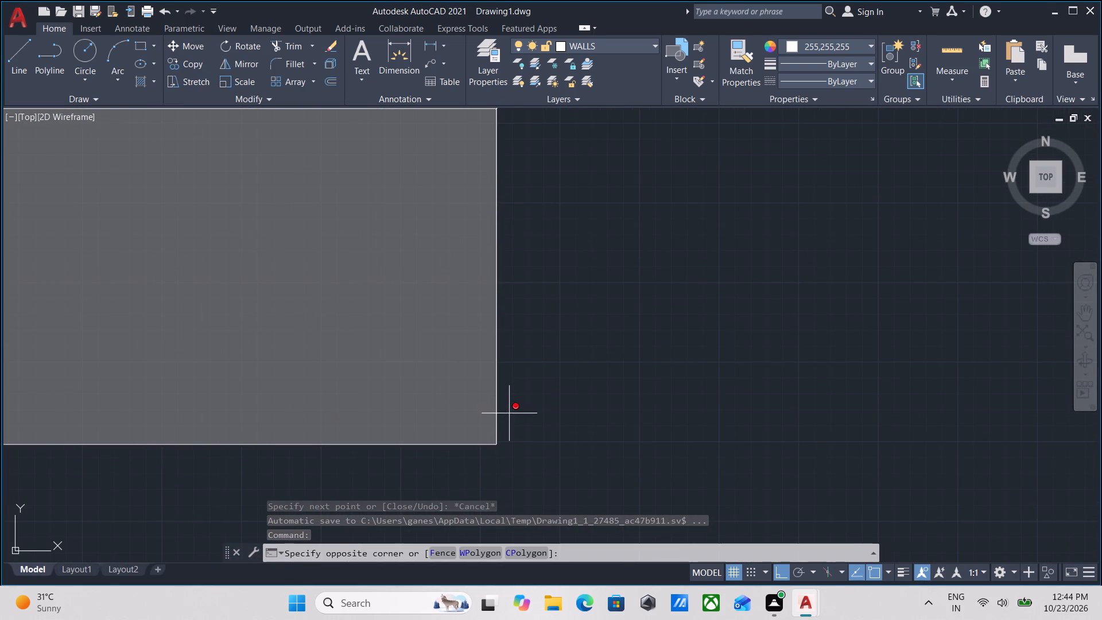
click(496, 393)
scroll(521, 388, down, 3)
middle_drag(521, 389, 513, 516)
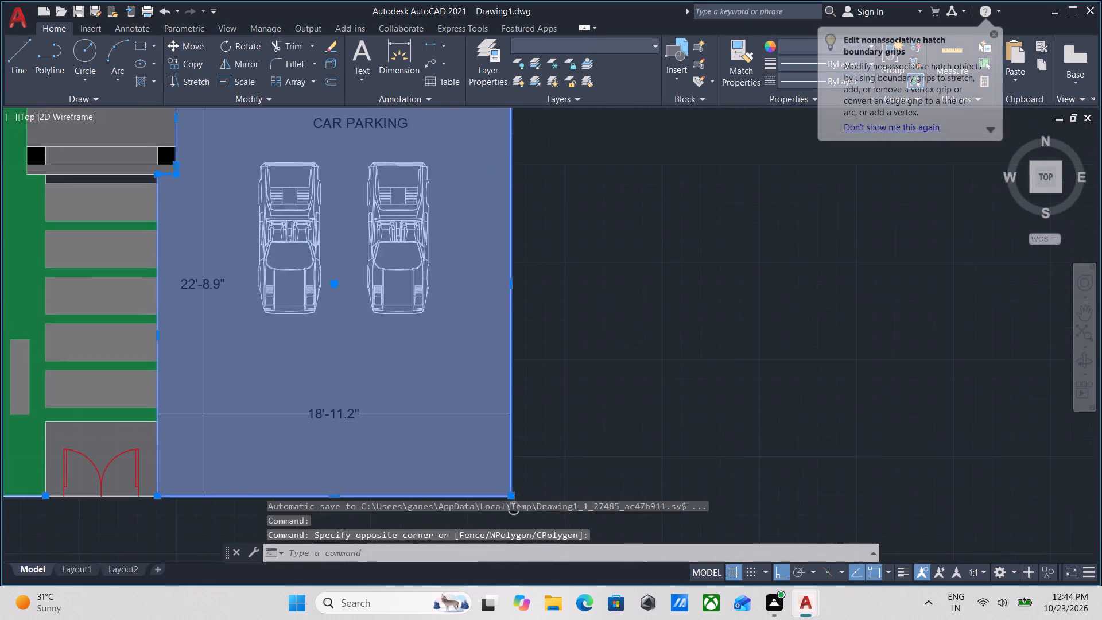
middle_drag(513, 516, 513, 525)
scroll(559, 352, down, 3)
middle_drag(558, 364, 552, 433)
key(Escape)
Offset the plot's rear boundary line outward by 5".
scroll(556, 329, down, 2)
middle_drag(556, 329, 557, 486)
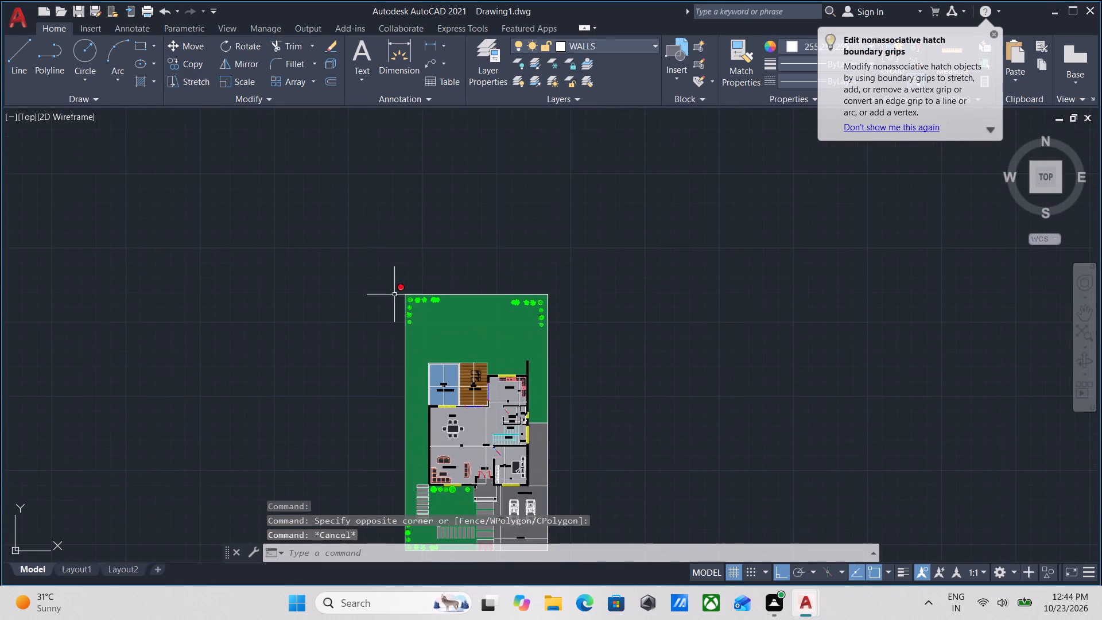
scroll(394, 243, up, 3)
scroll(409, 409, up, 3)
scroll(367, 327, up, 3)
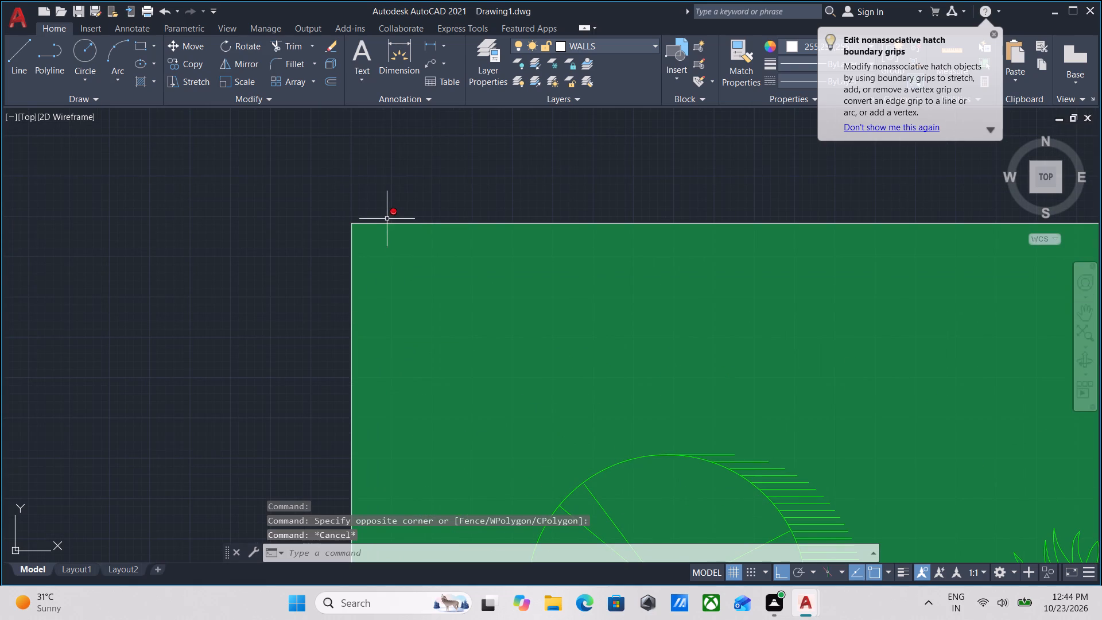
click(383, 223)
scroll(383, 223, down, 3)
middle_drag(383, 223, 381, 224)
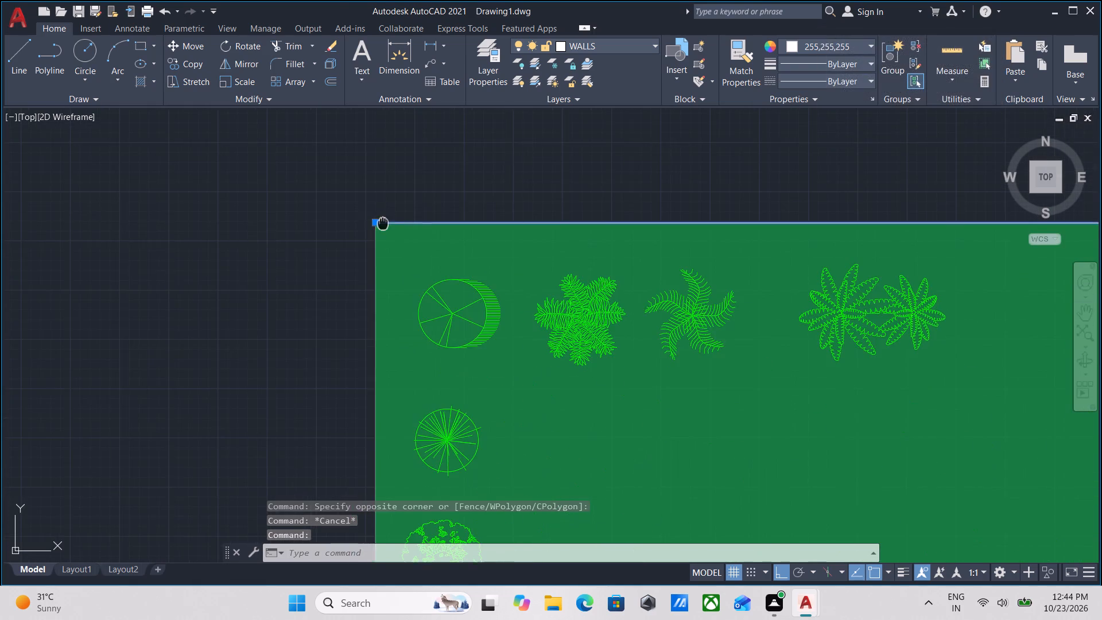
middle_drag(381, 224, 126, 305)
scroll(280, 288, down, 2)
middle_drag(280, 288, 156, 323)
key(o)
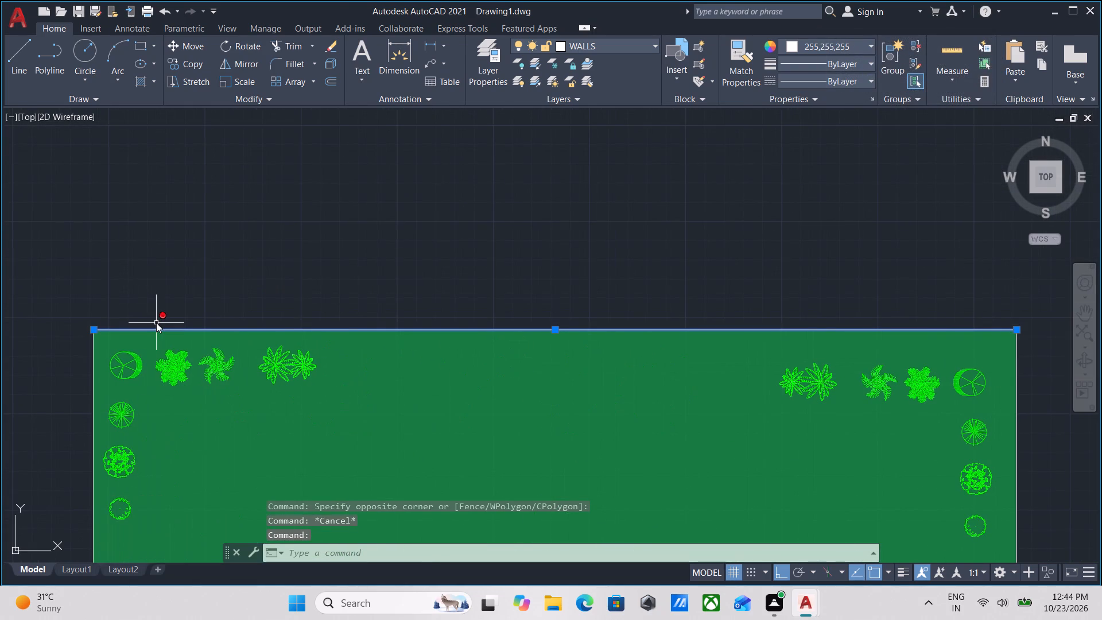
key(Return)
scroll(162, 334, up, 2)
click(174, 324)
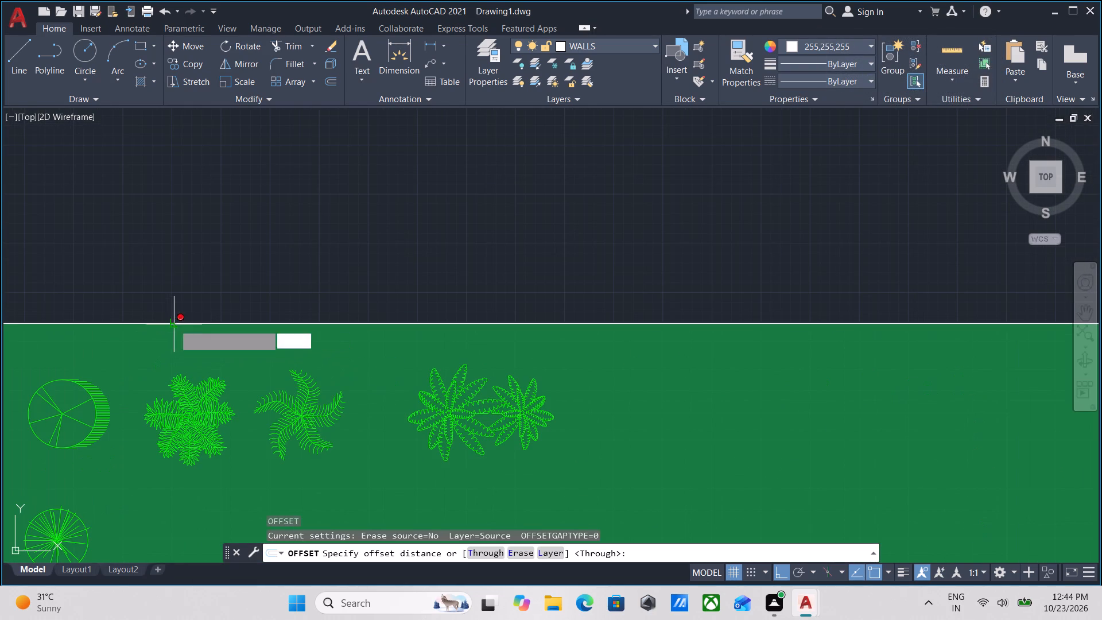
click(177, 302)
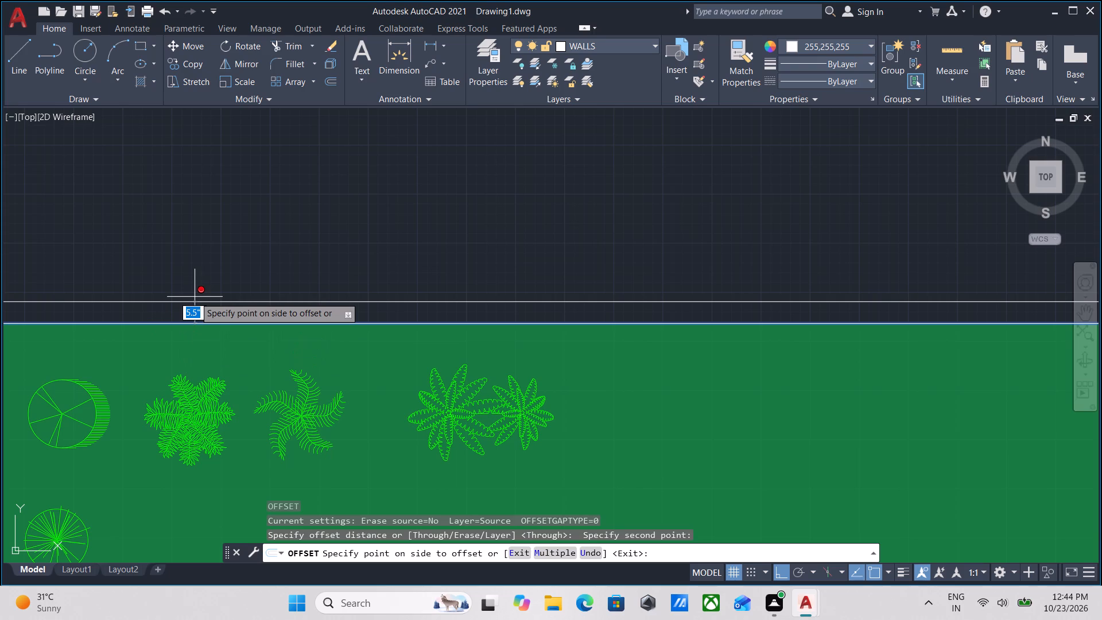
key(5)
key(shift+quotedbl)
key(Return)
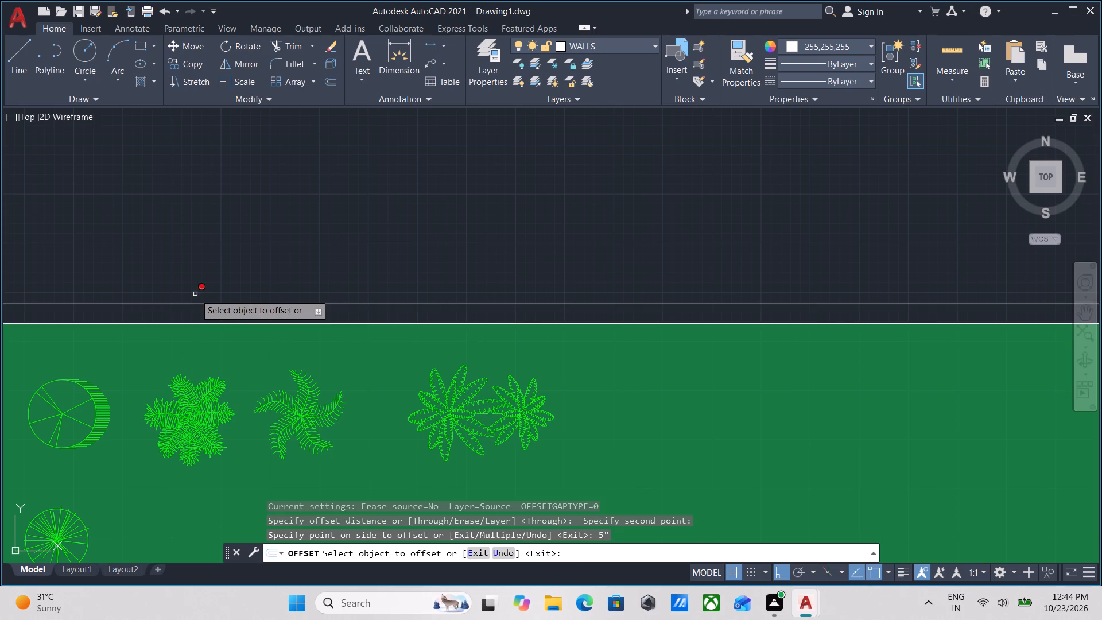
Offset the plot's side boundary line on the car parking side outward by 5", and end the command.
scroll(277, 262, down, 4)
middle_drag(349, 288, 34, 277)
scroll(323, 303, up, 3)
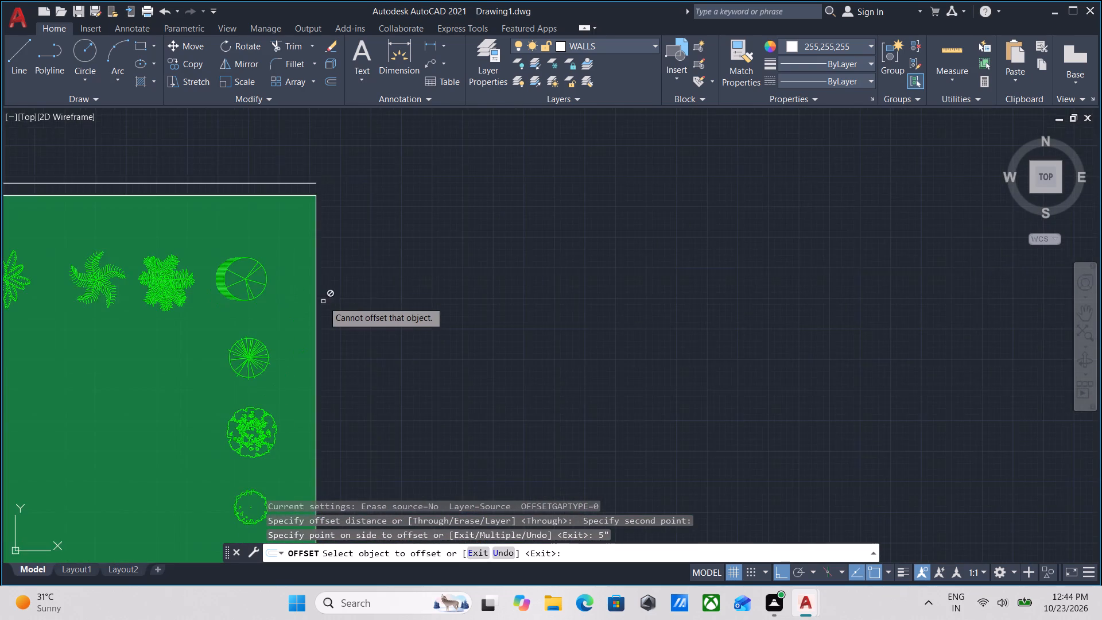
scroll(323, 276, up, 3)
middle_drag(323, 216, 335, 435)
middle_drag(326, 254, 360, 420)
scroll(350, 362, up, 2)
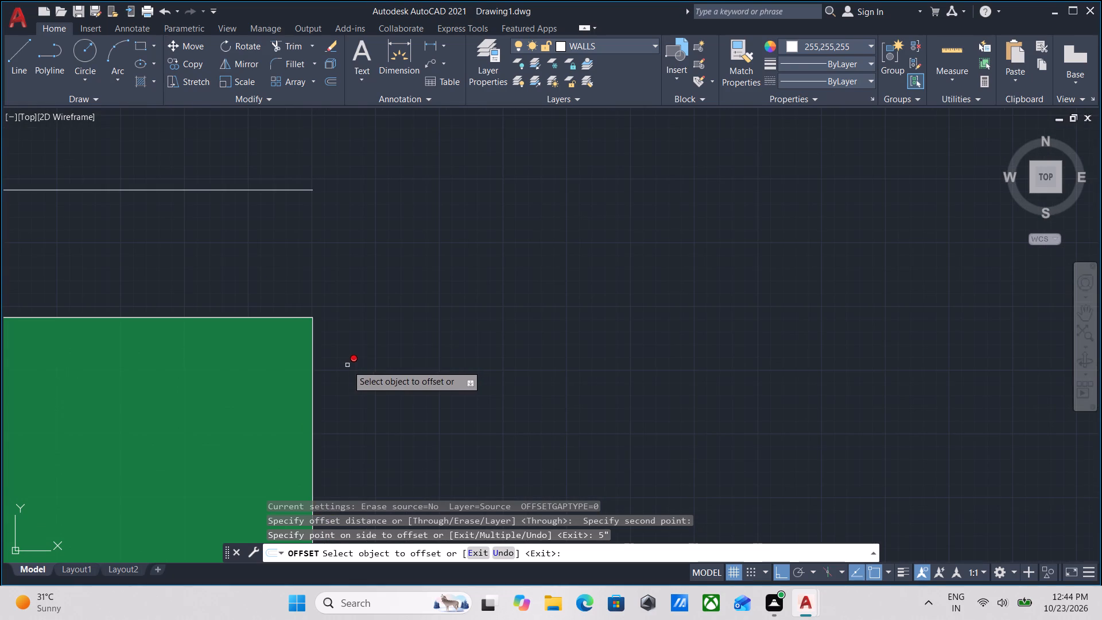
click(313, 342)
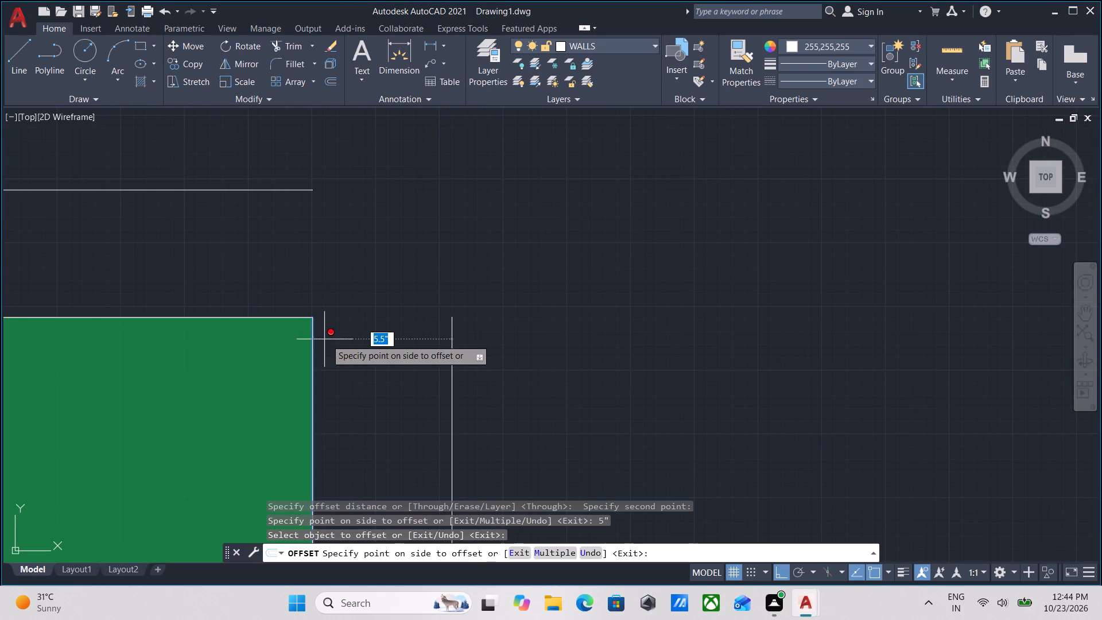
key(5)
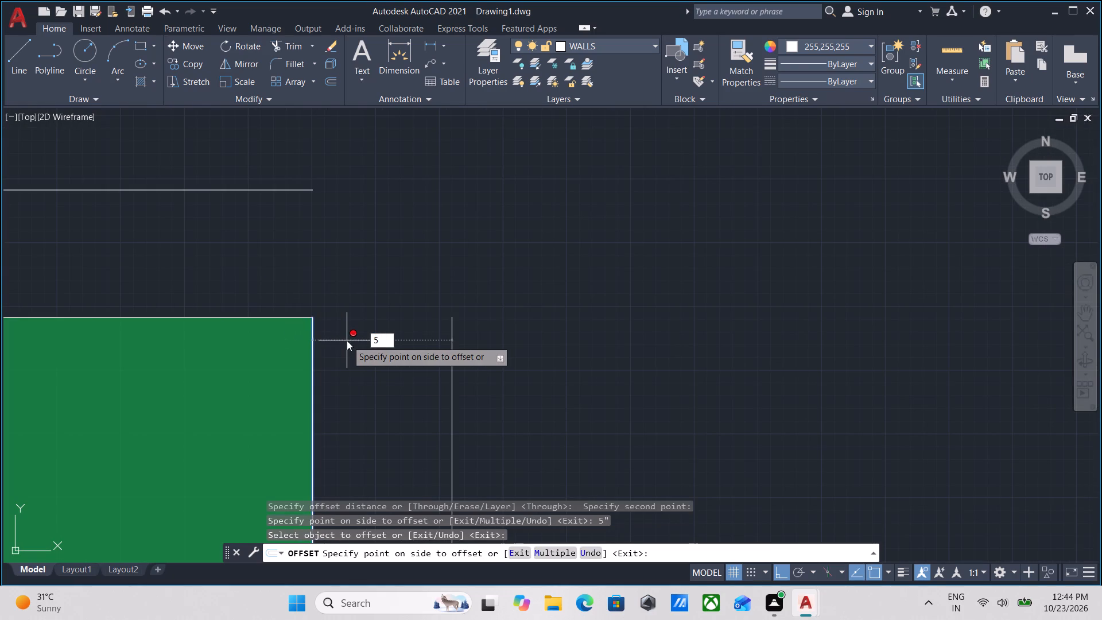
key(shift+quotedbl)
key(shift+Return)
scroll(379, 278, down, 8)
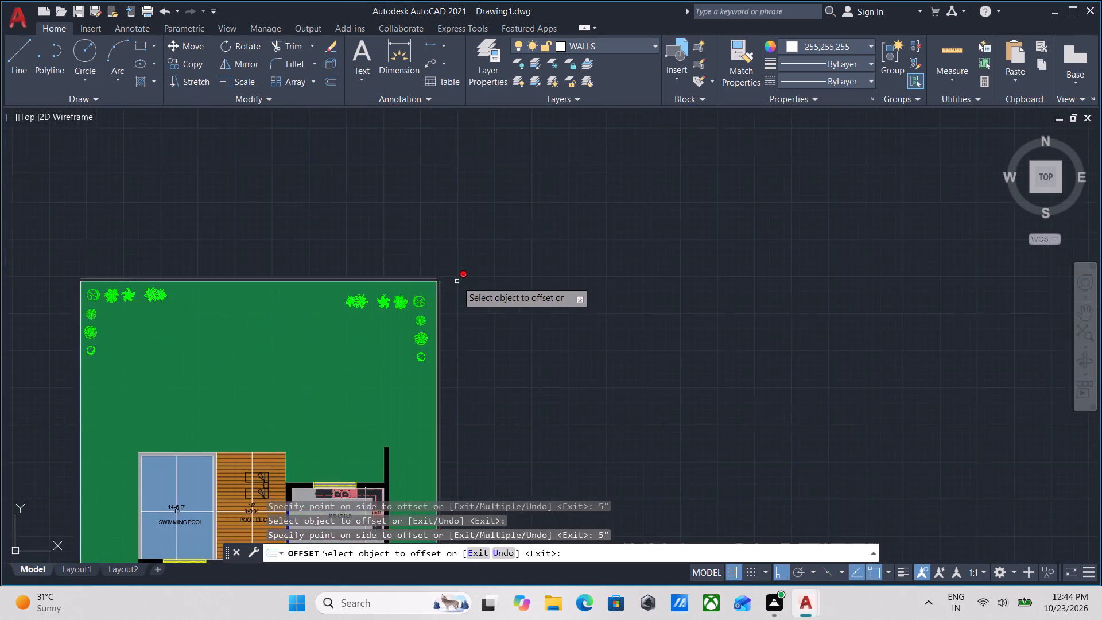
middle_drag(457, 281, 553, 122)
scroll(555, 117, up, 1)
scroll(606, 253, down, 2)
middle_drag(610, 329, 563, 118)
scroll(548, 384, up, 2)
middle_drag(519, 424, 715, 286)
key(Escape)
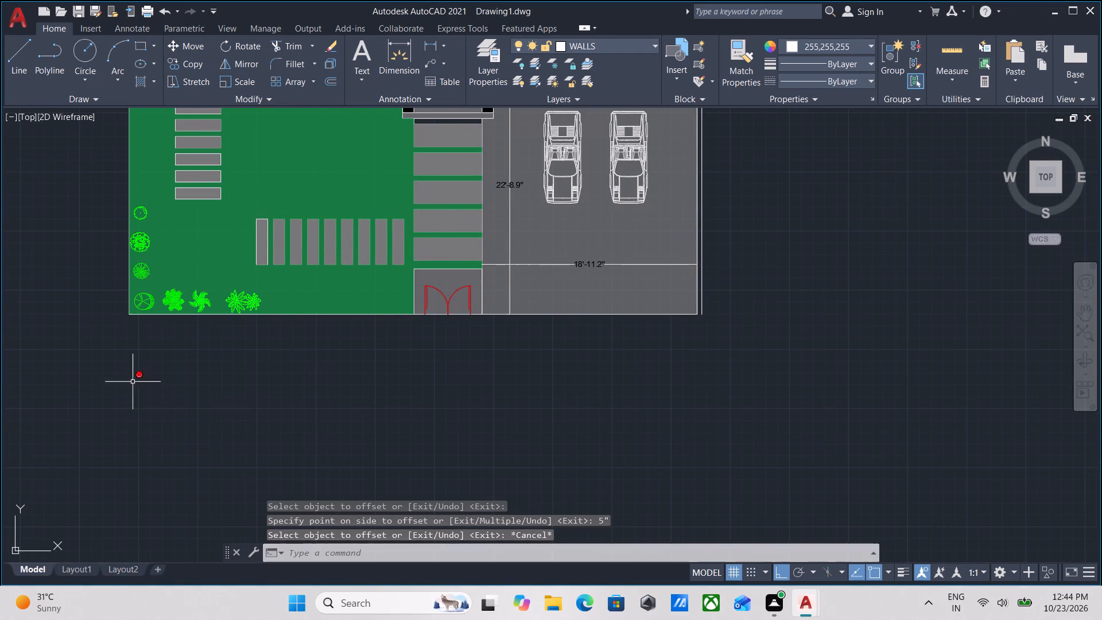
Using LINE with TK tracking, draw a line about 90' long, 5" outside the garden-side boundary, from the rear corner level to the front edge level.
scroll(133, 382, down, 1)
middle_drag(133, 382, 371, 429)
scroll(389, 429, down, 2)
middle_drag(389, 429, 436, 561)
scroll(436, 561, up, 1)
scroll(397, 352, up, 2)
scroll(476, 258, up, 1)
middle_drag(476, 258, 453, 294)
scroll(445, 252, up, 2)
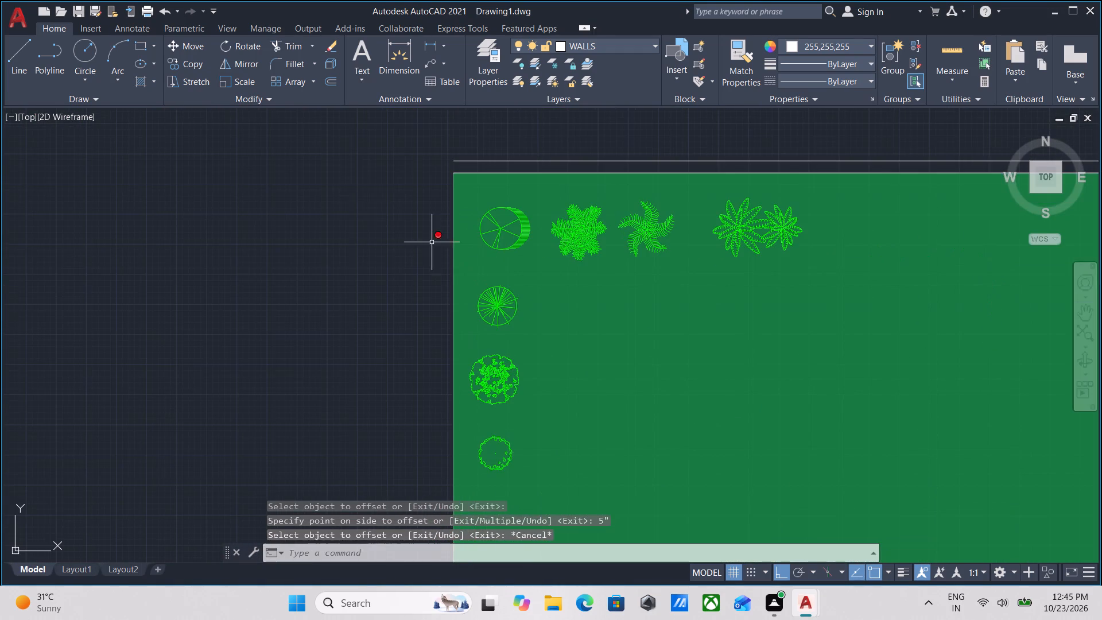
middle_drag(355, 215, 345, 281)
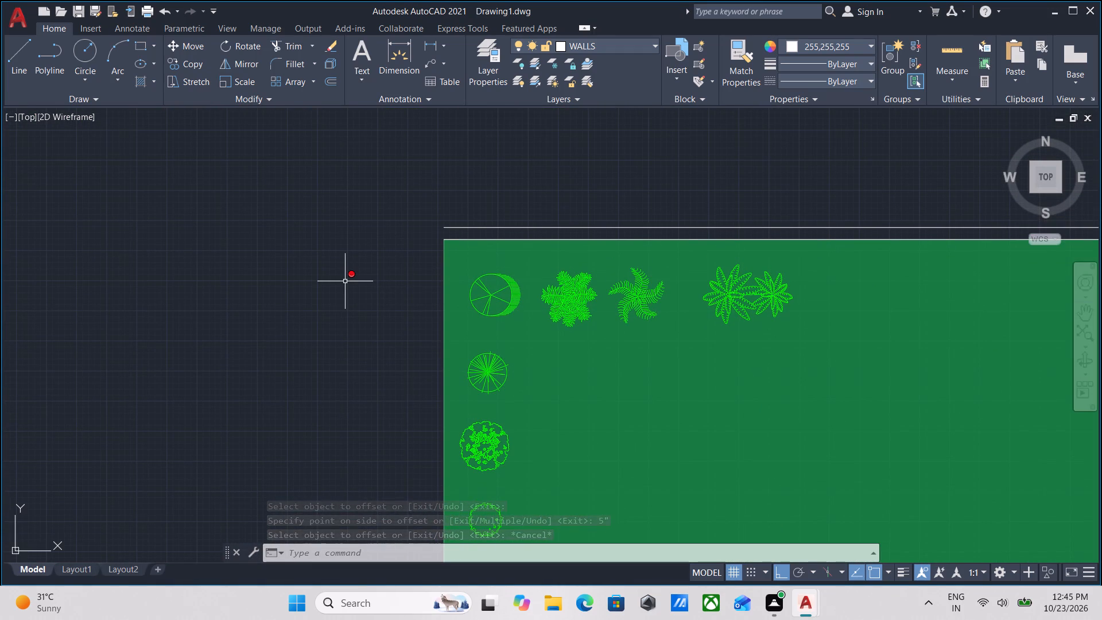
key(l)
key(Return)
scroll(387, 255, up, 2)
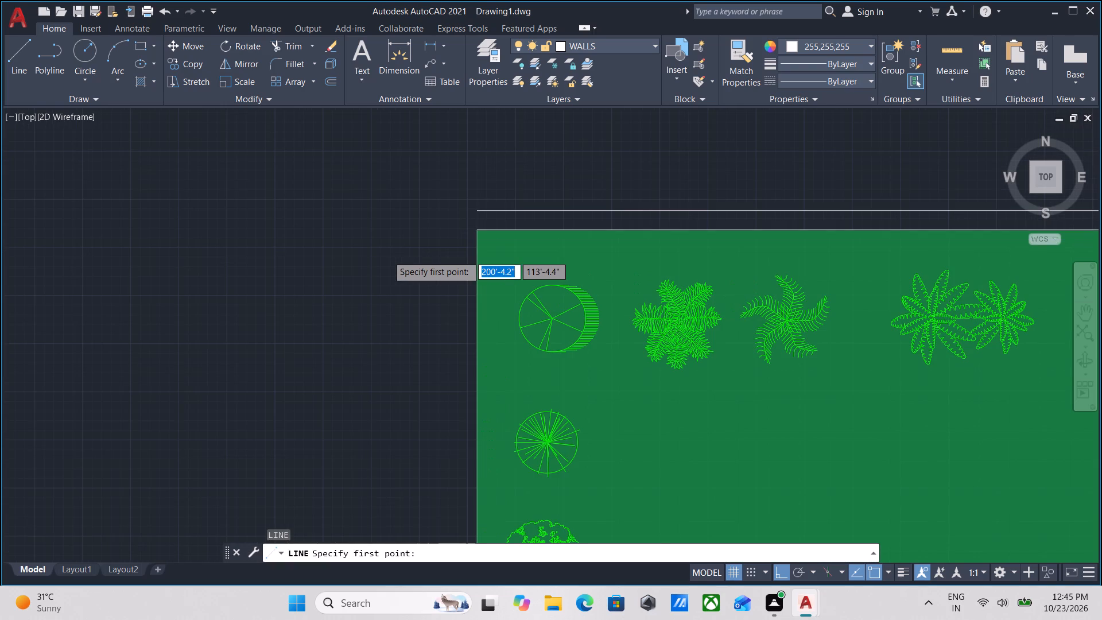
text(TK)
key(Return)
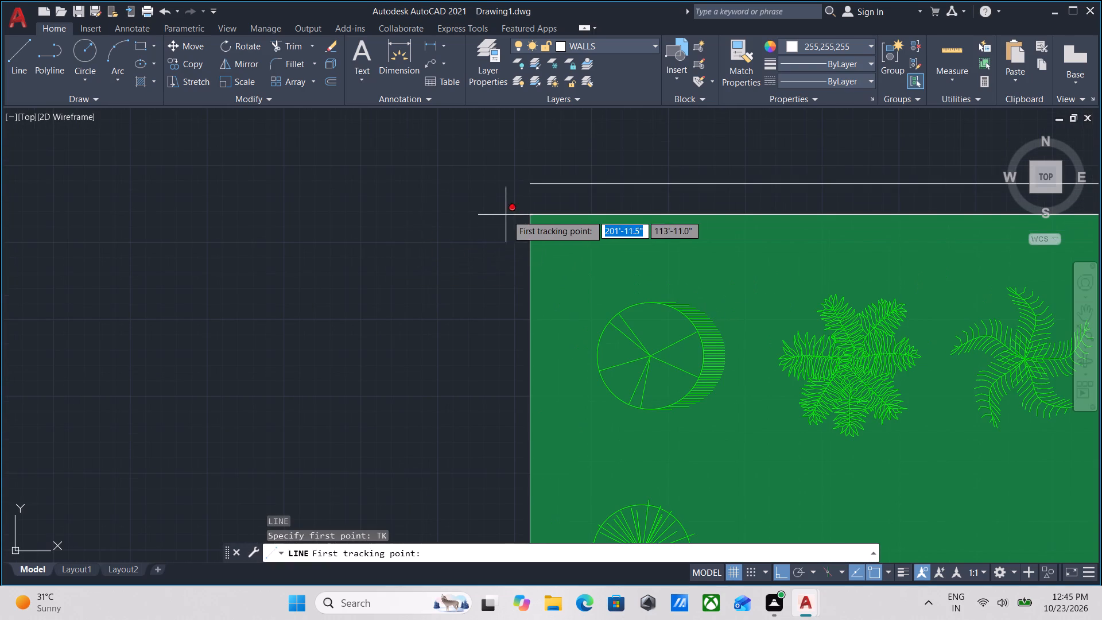
scroll(510, 212, up, 2)
click(553, 218)
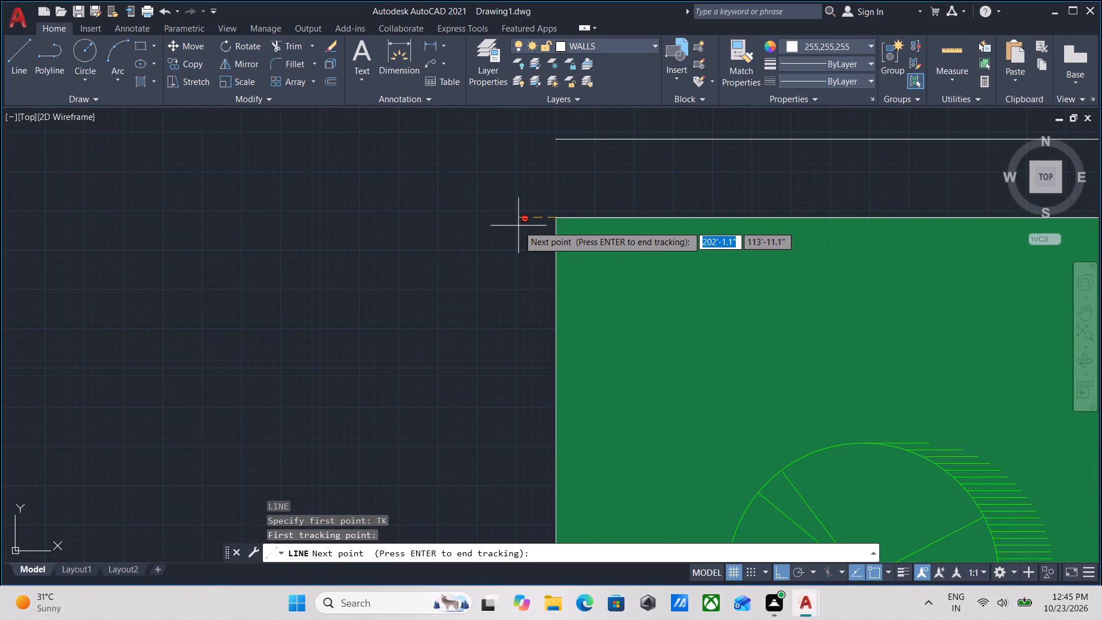
key(6)
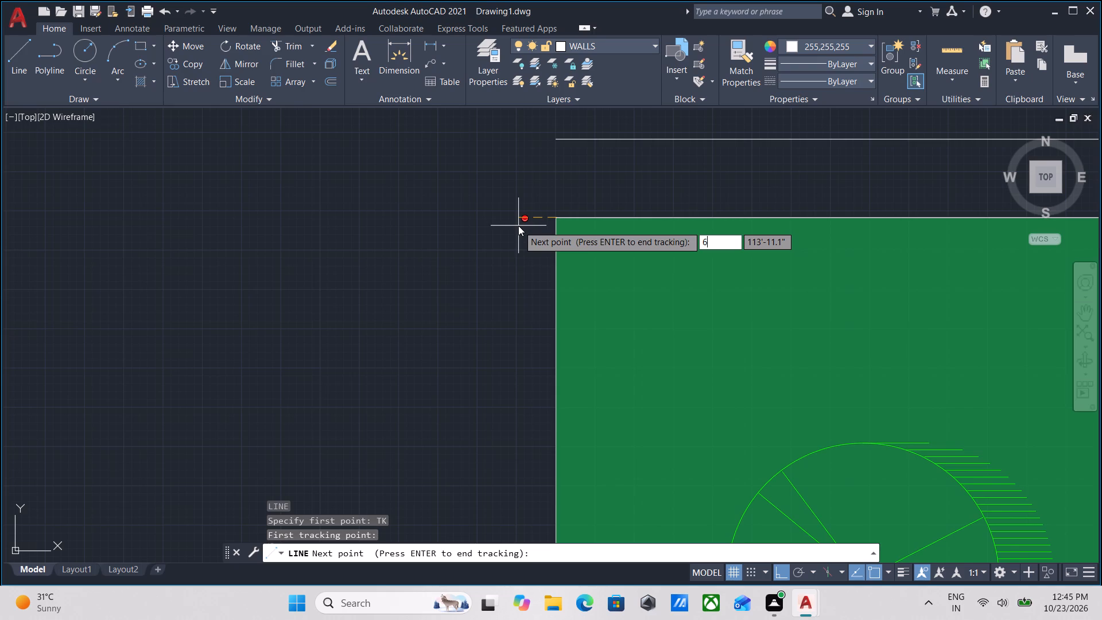
key(BackSpace)
key(5)
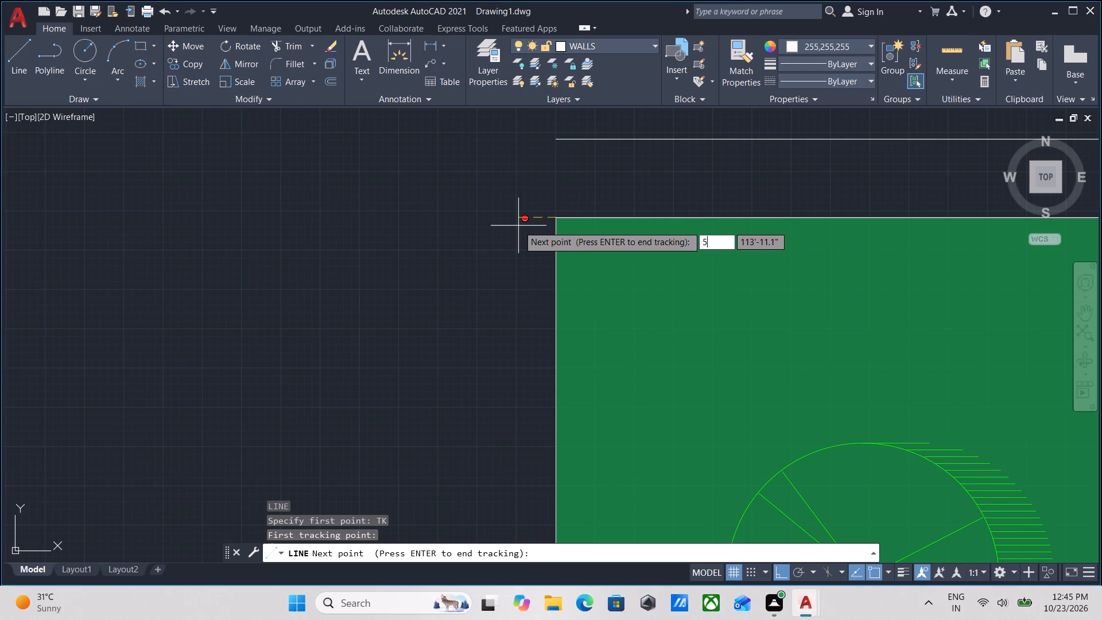
key(shift+quotedbl)
key(Return)
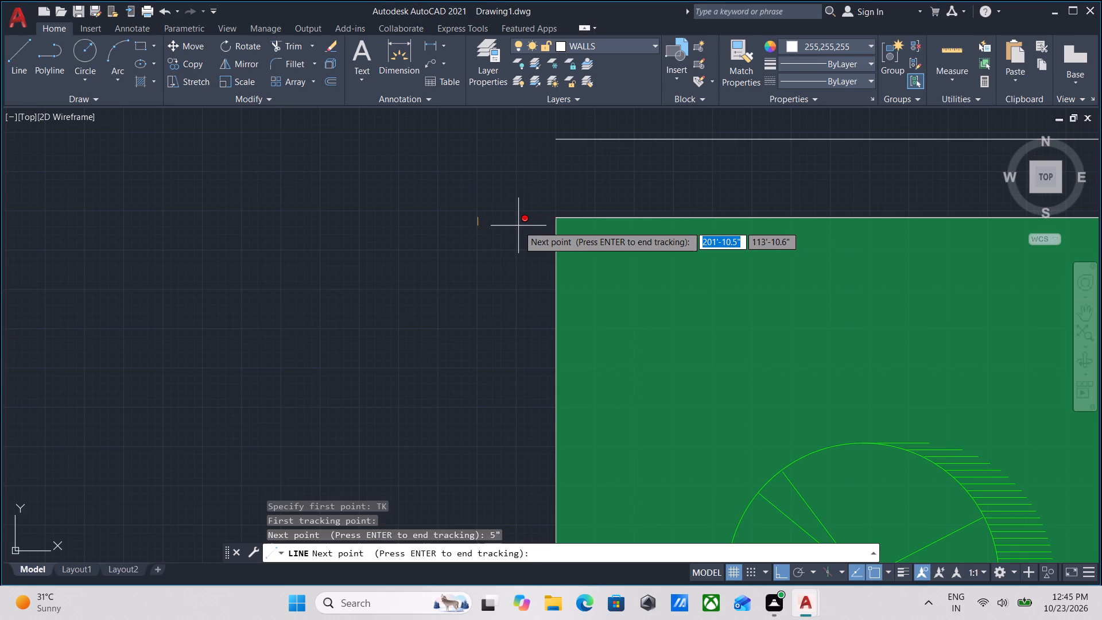
key(Return)
scroll(487, 441, down, 2)
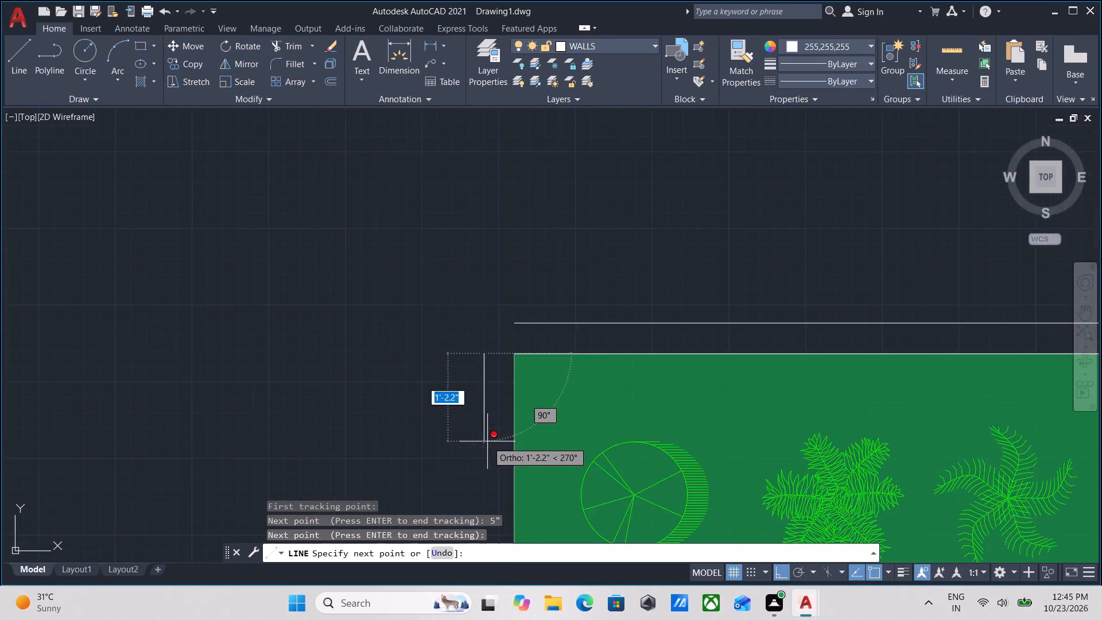
middle_drag(487, 441, 453, 235)
scroll(439, 306, down, 4)
middle_drag(429, 371, 425, 146)
scroll(396, 507, down, 1)
middle_drag(396, 507, 434, 167)
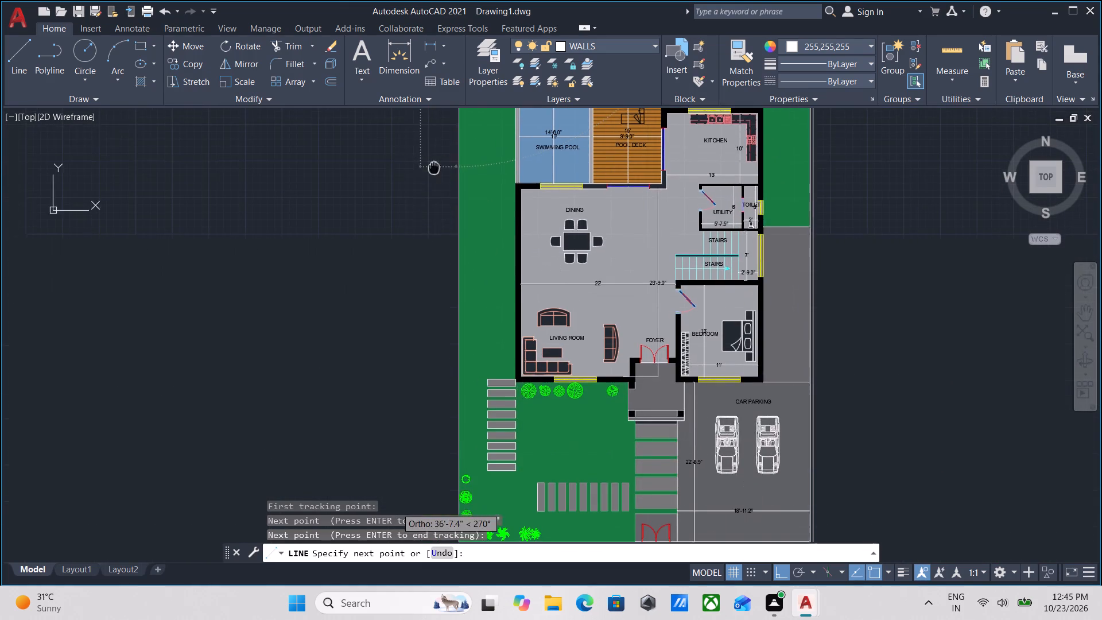
middle_drag(437, 368, 451, 173)
scroll(448, 348, up, 3)
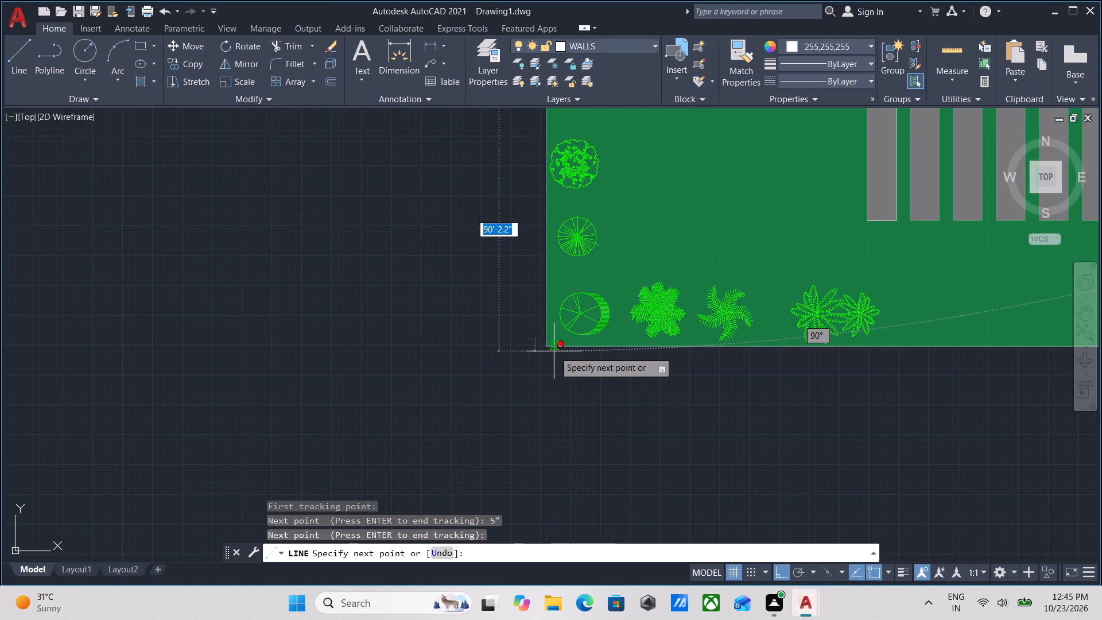
click(534, 346)
middle_drag(534, 346, 533, 400)
key(Escape)
scroll(533, 400, up, 2)
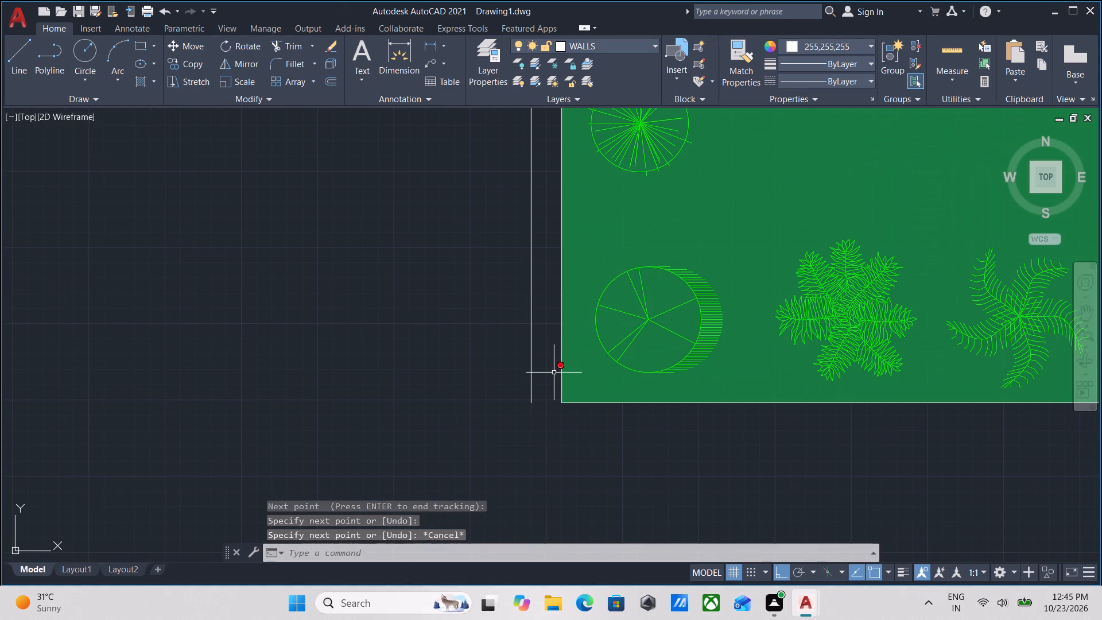
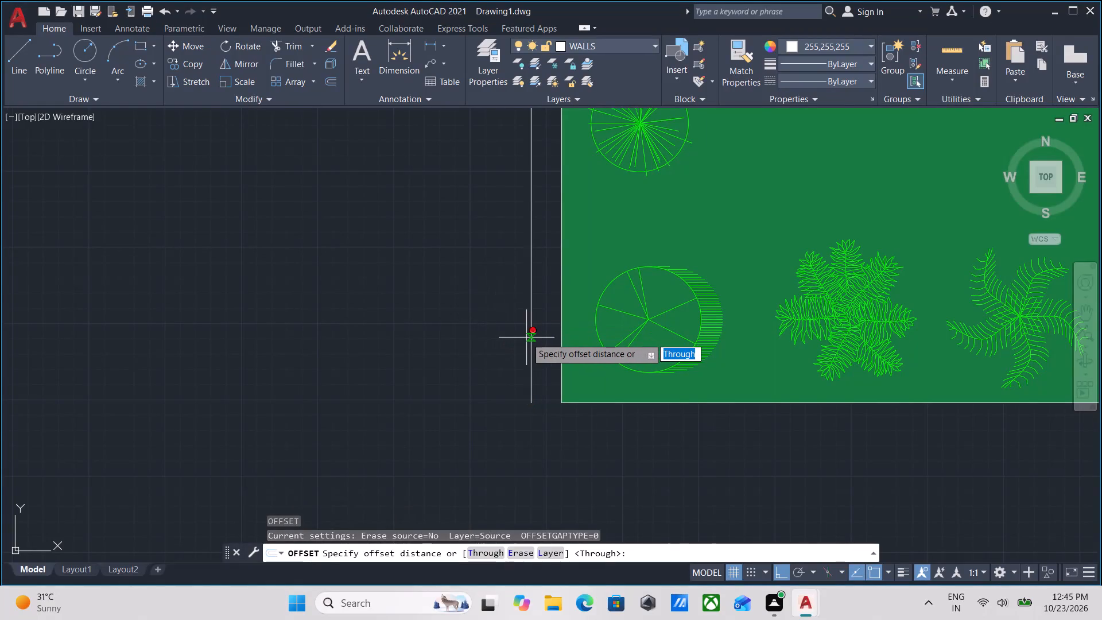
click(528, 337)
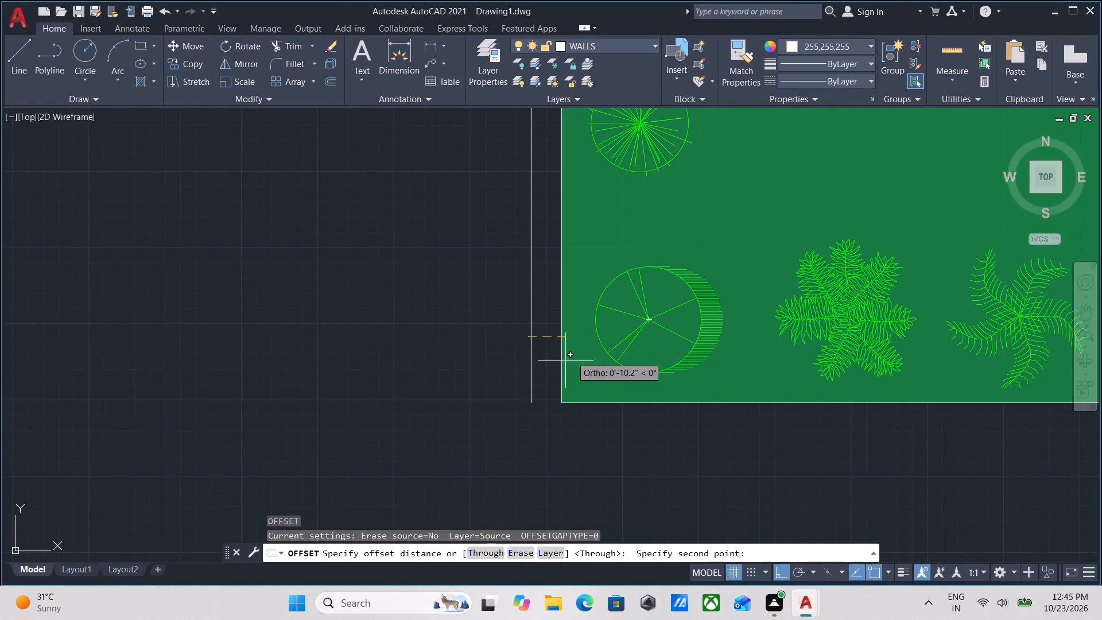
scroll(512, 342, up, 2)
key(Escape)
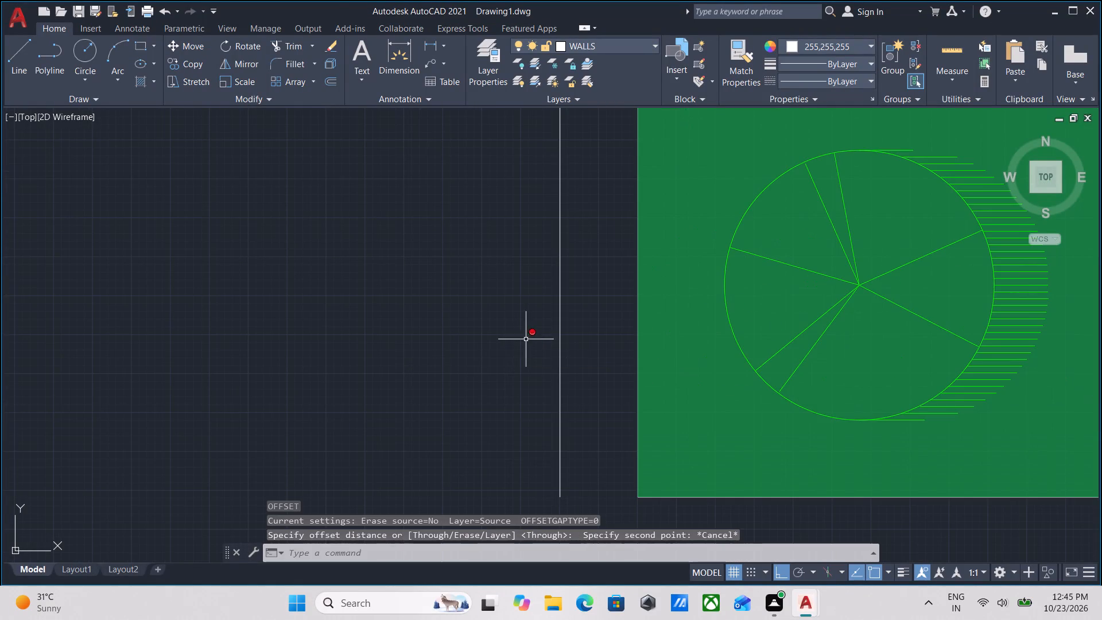
Offset the vertical boundary line outside the lawn's west edge 5" inward, toward the plot.
click(568, 367)
click(523, 339)
key(o)
key(Return)
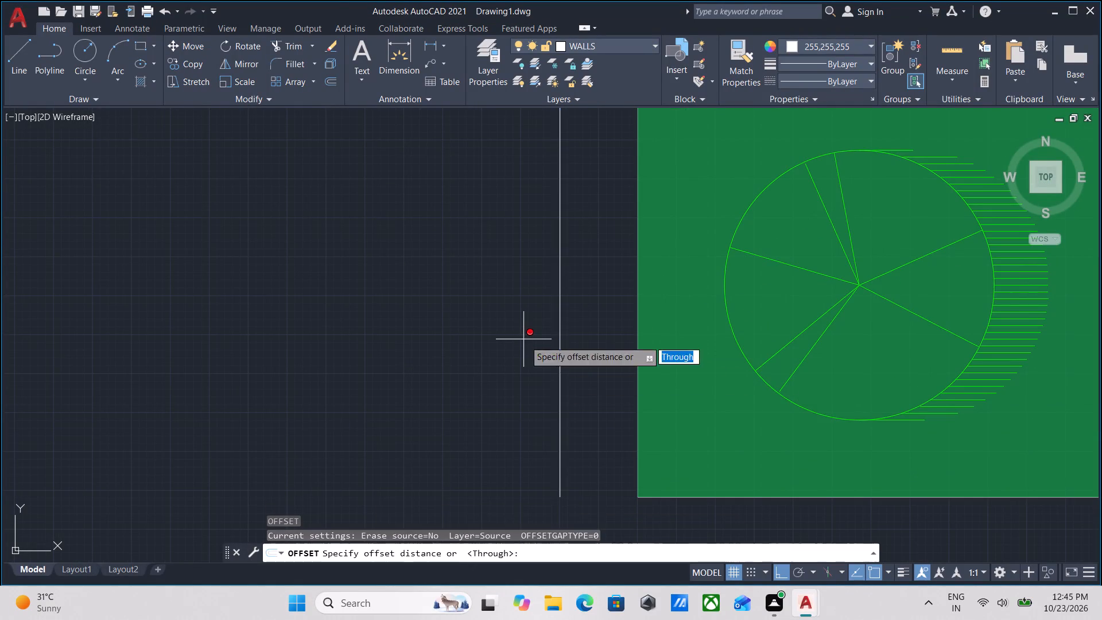
scroll(569, 391, up, 1)
click(557, 390)
click(620, 386)
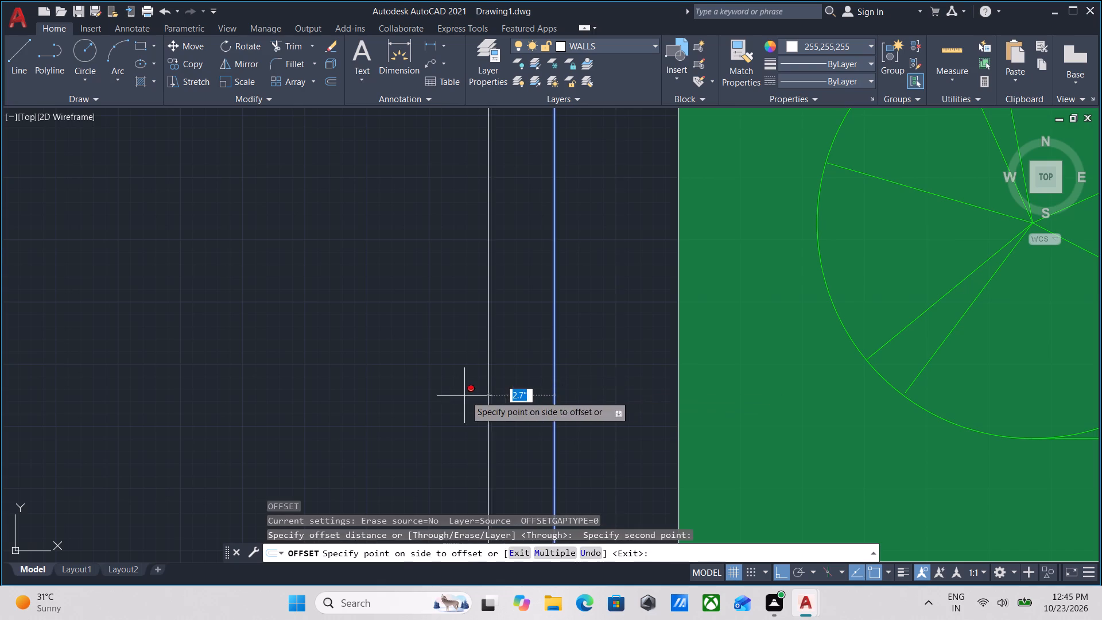
key(5)
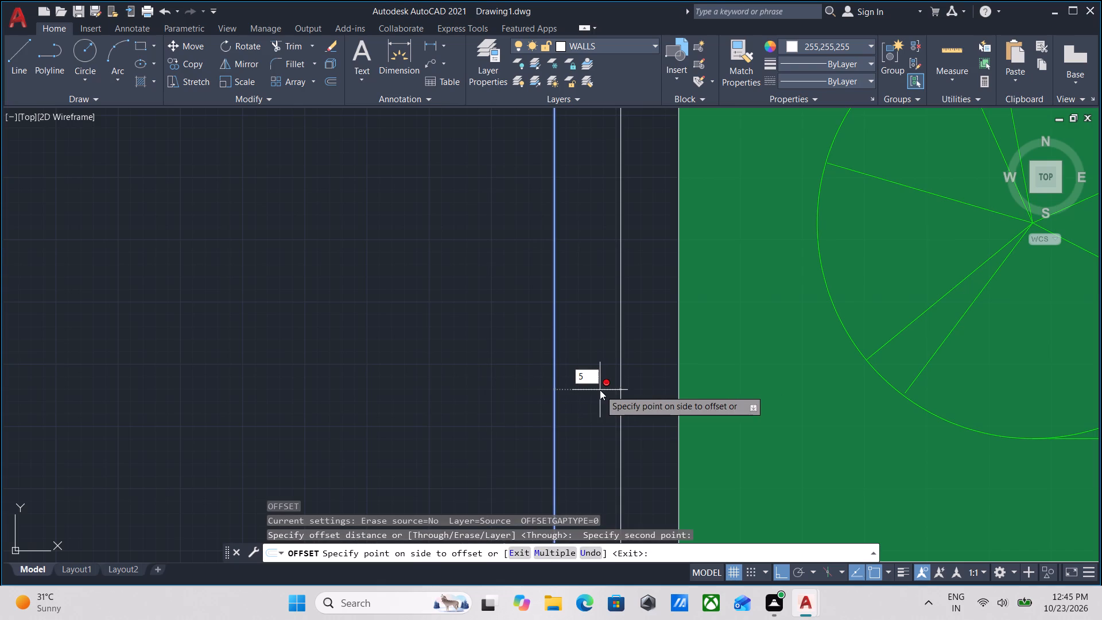
key(shift+quotedbl)
key(Return)
scroll(611, 394, down, 2)
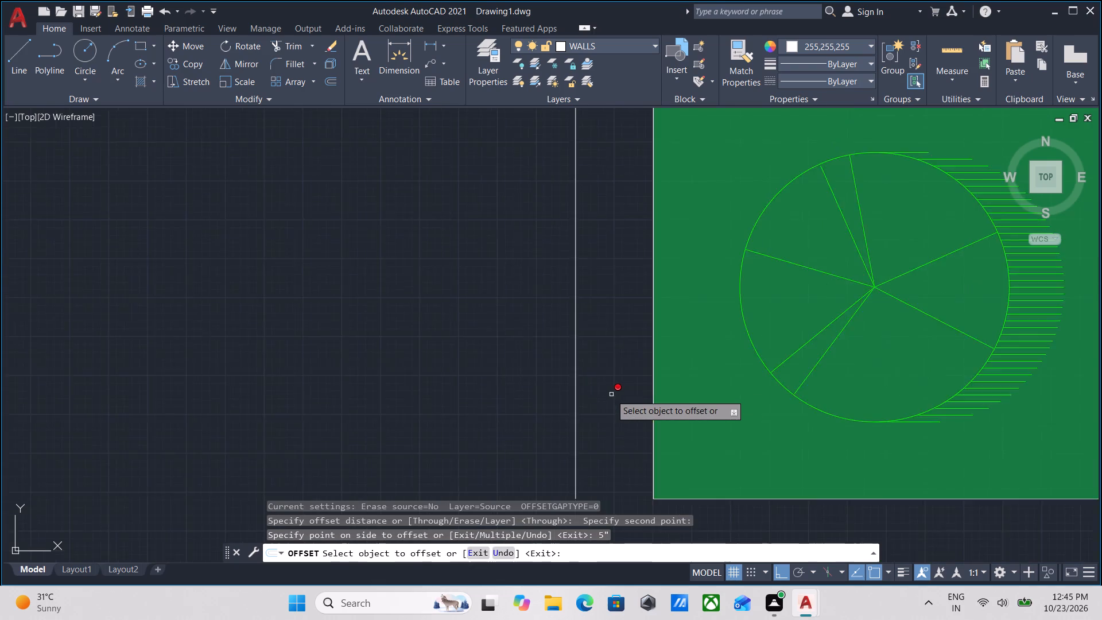
scroll(611, 394, down, 1)
middle_drag(612, 394, 514, 337)
scroll(514, 361, down, 1)
middle_drag(515, 369, 464, 412)
key(Escape)
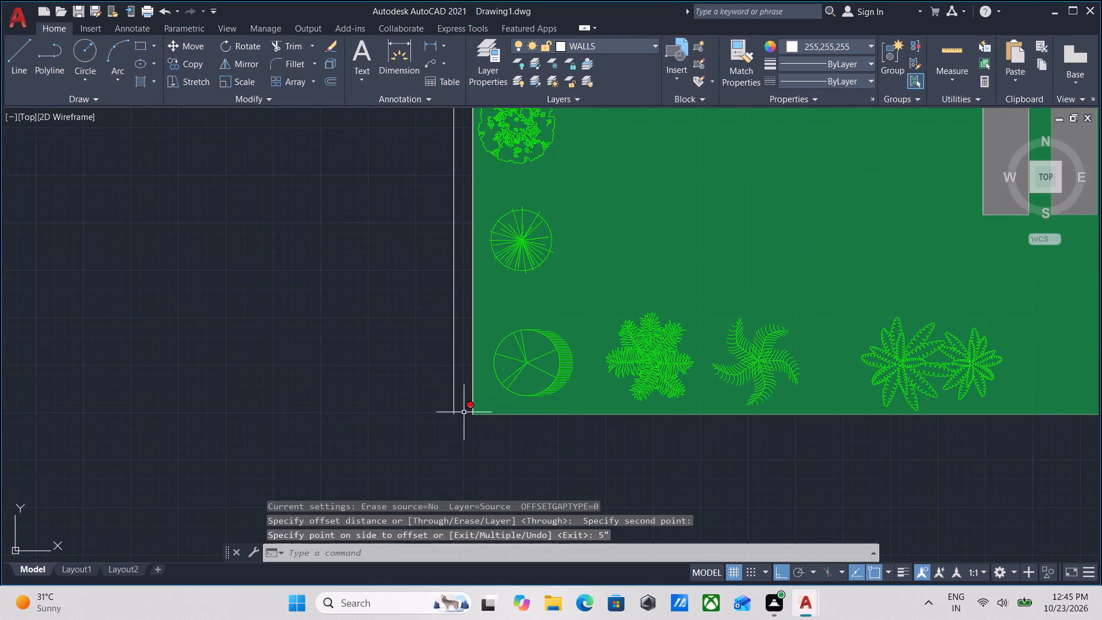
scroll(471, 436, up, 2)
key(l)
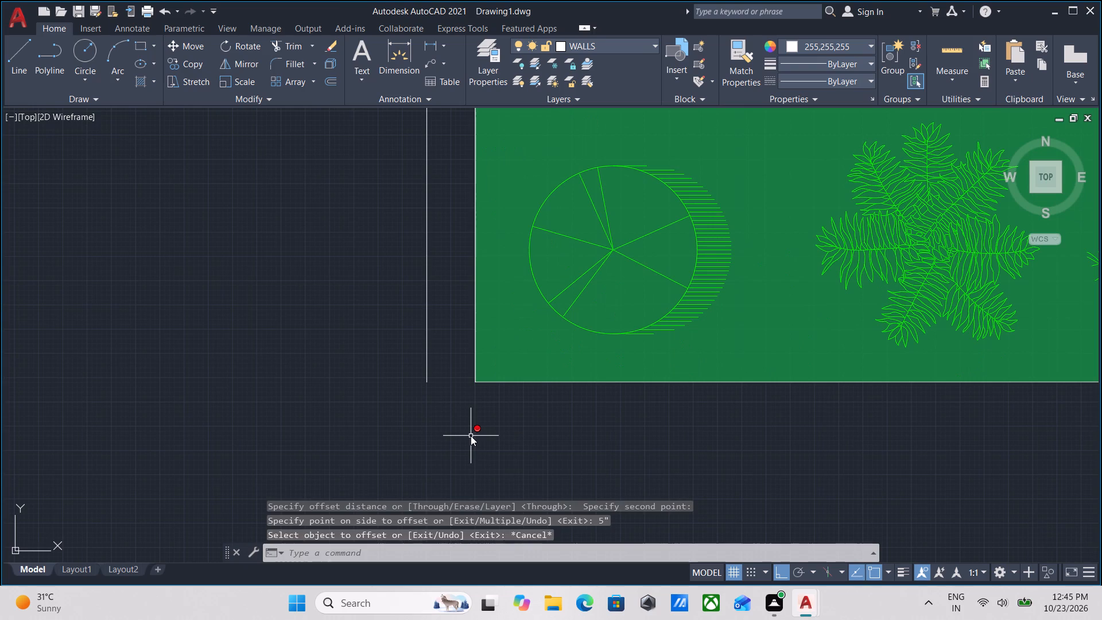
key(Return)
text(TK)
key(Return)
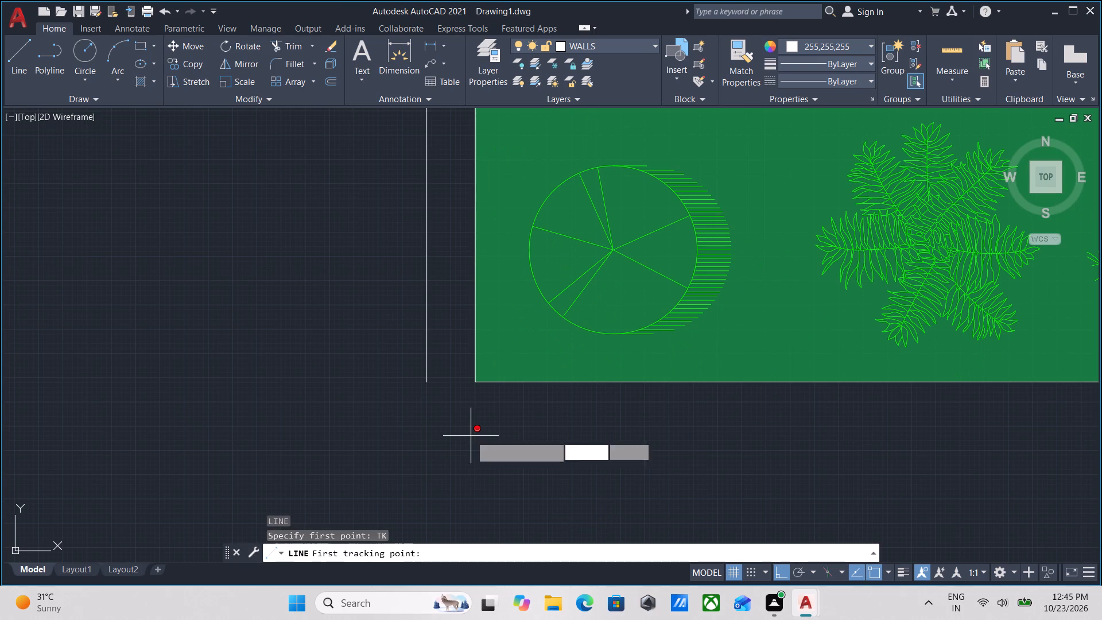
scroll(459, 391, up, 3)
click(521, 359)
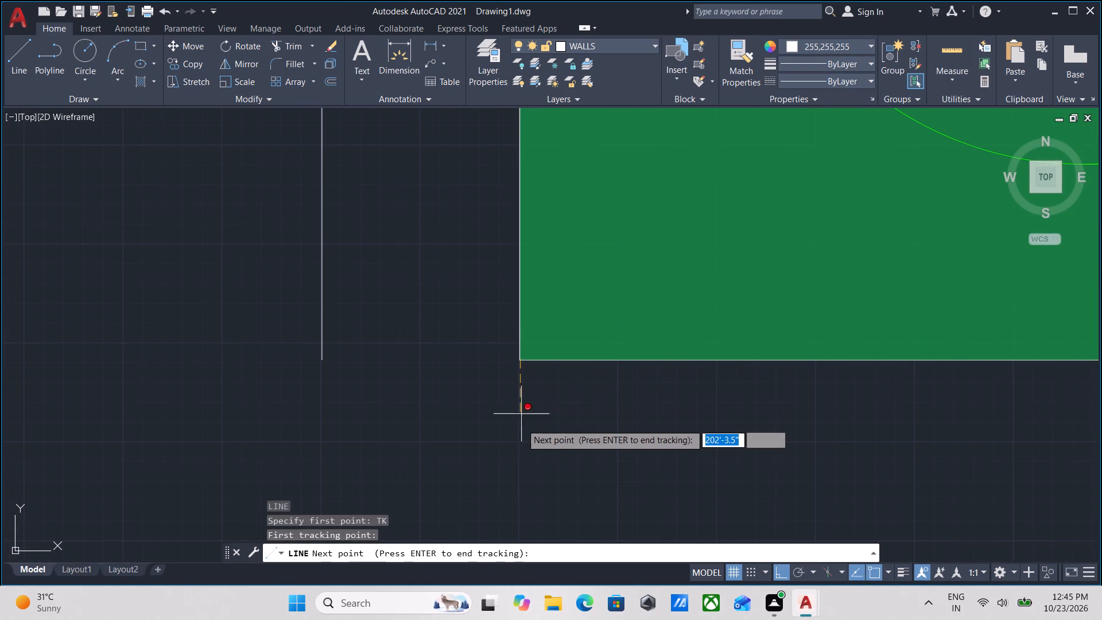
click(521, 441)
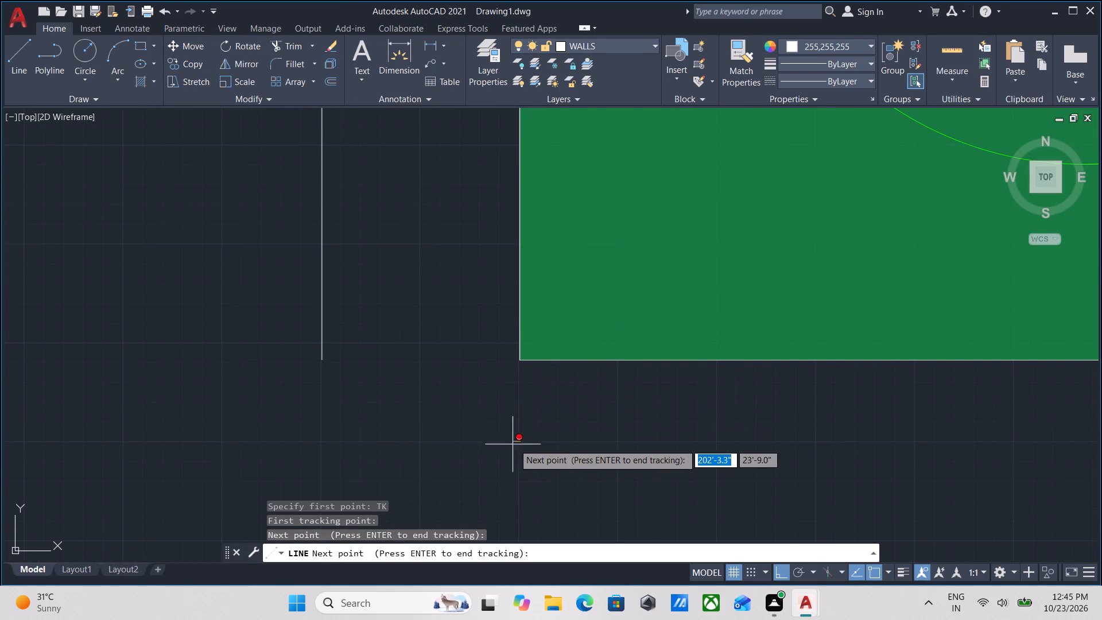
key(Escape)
Draw a horizontal line along the plot's front, starting 5" below its southwest corner and ending level with its southeast corner.
key(l)
key(Return)
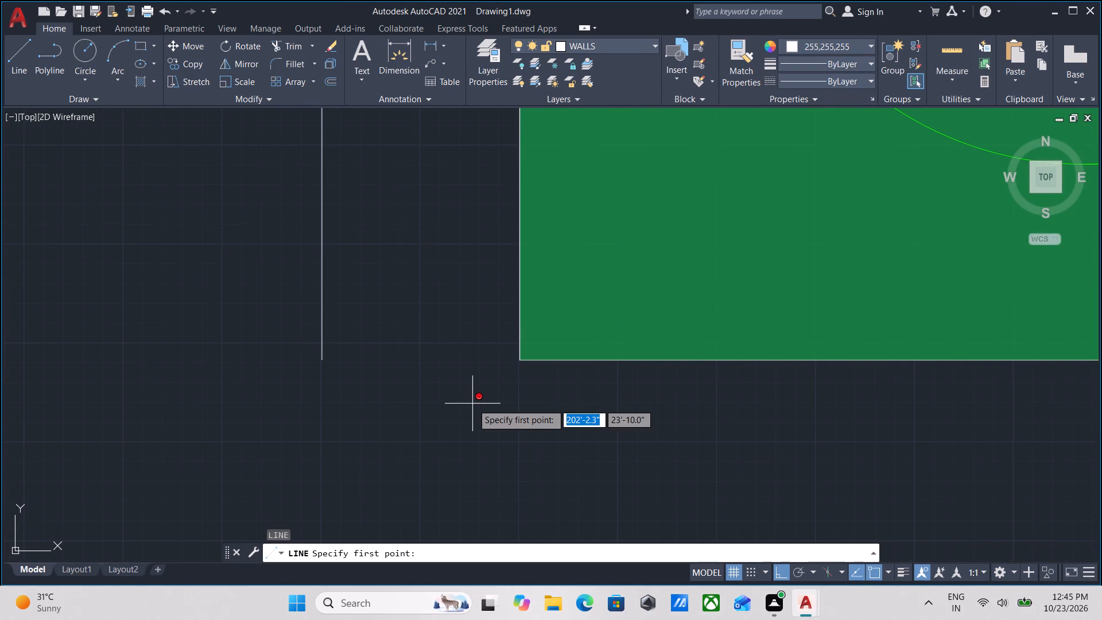
text(TK)
key(Return)
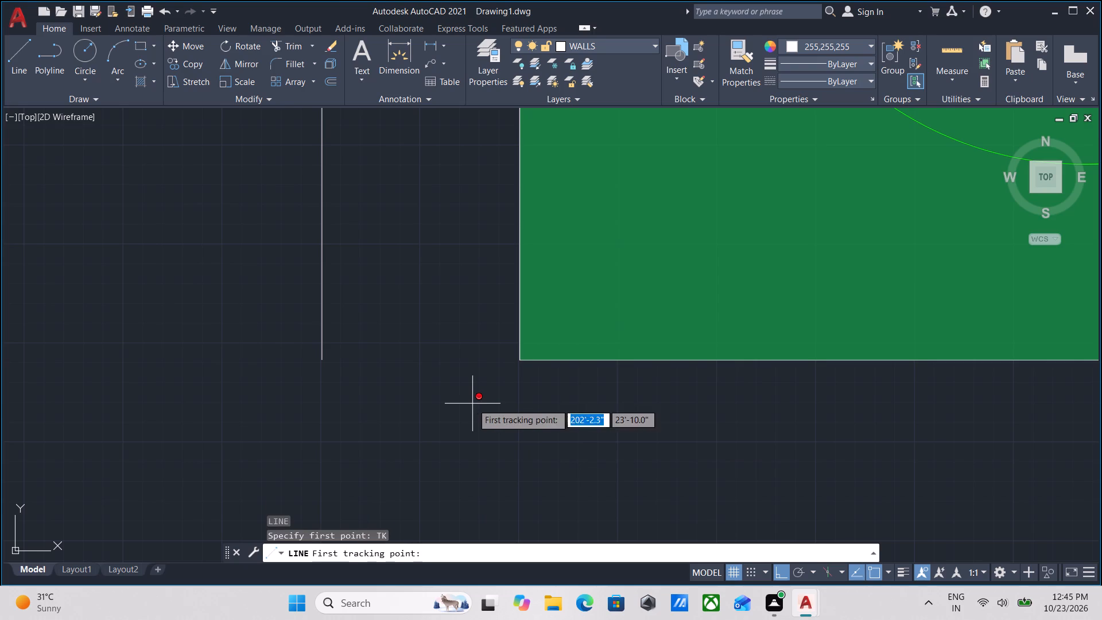
click(521, 361)
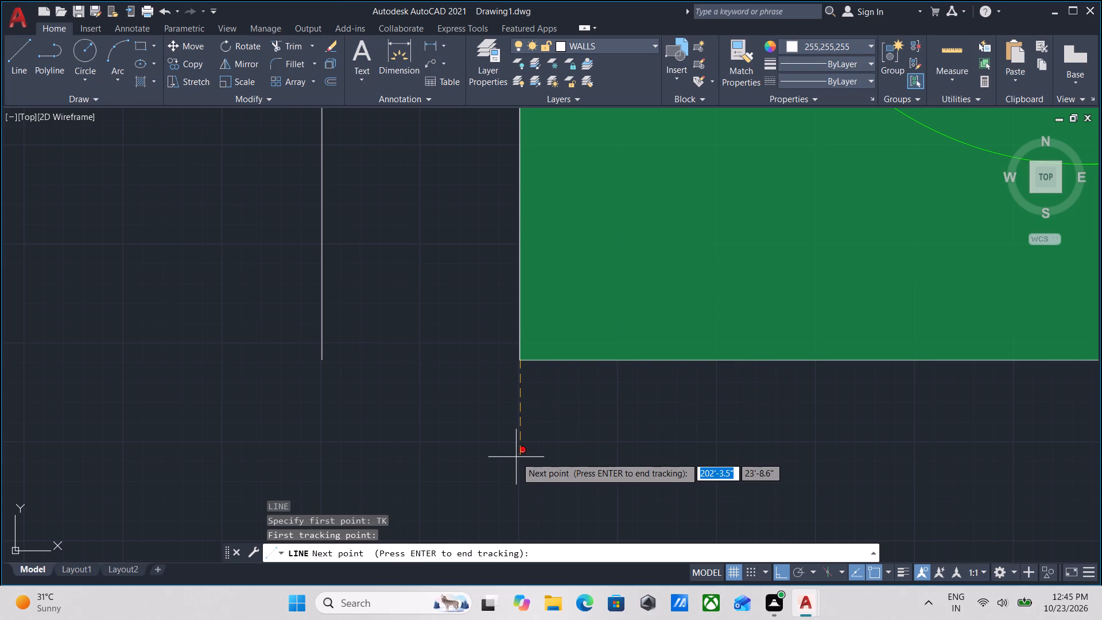
key(5)
key(shift+quotedbl)
key(shift+Return)
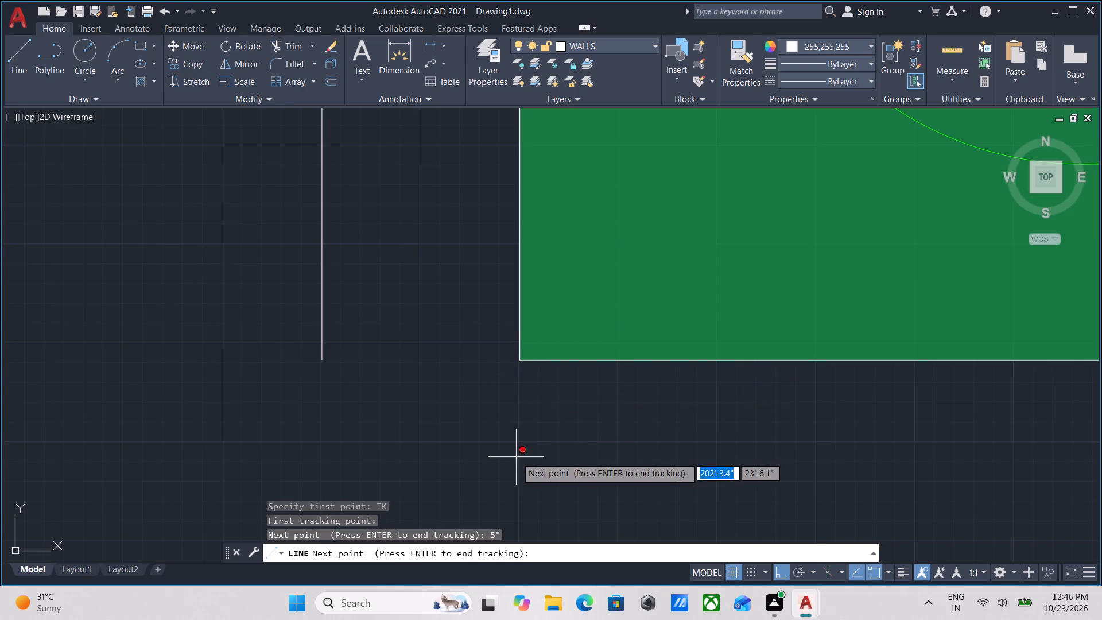
scroll(516, 457, down, 2)
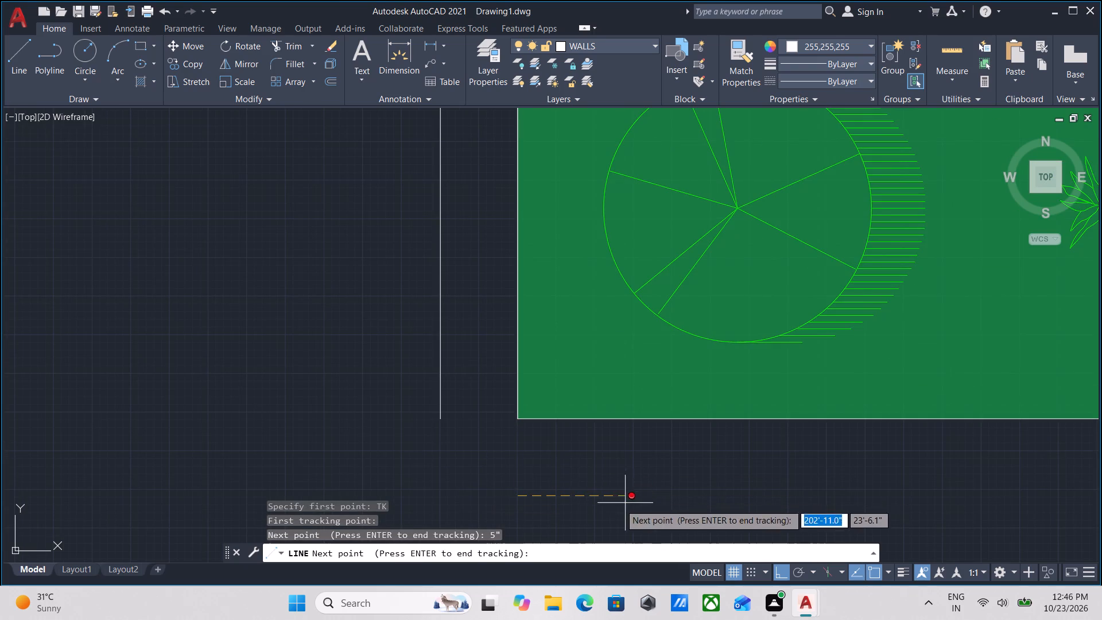
middle_drag(603, 489, 362, 496)
key(Return)
scroll(733, 457, down, 2)
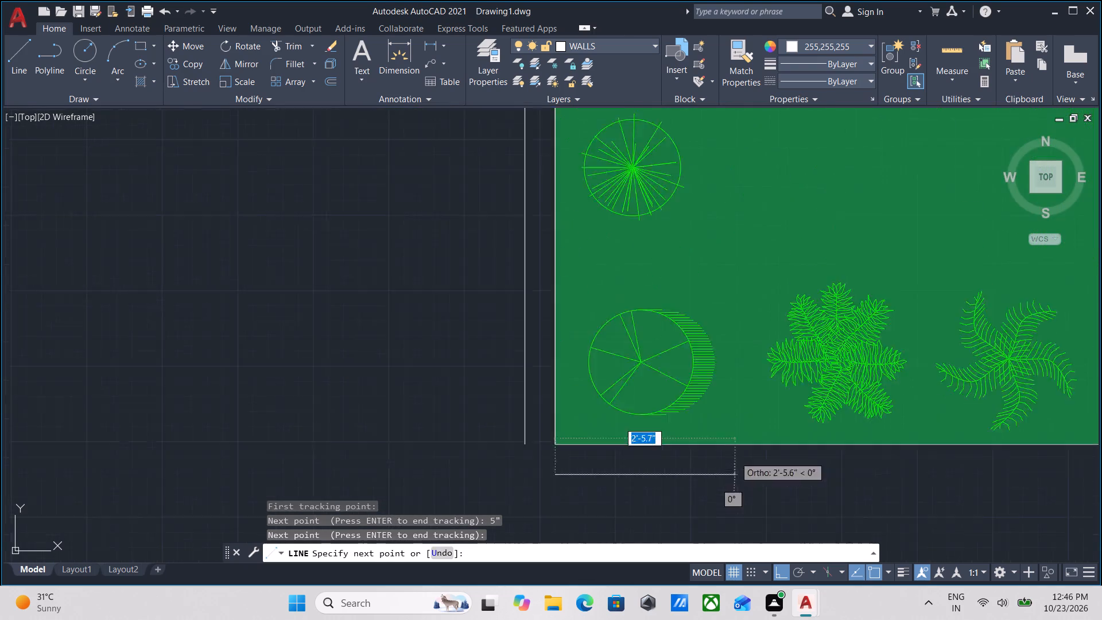
scroll(735, 456, down, 1)
middle_drag(735, 456, 266, 462)
scroll(750, 539, down, 1)
middle_drag(750, 539, 377, 545)
scroll(704, 538, down, 2)
middle_drag(704, 538, 432, 487)
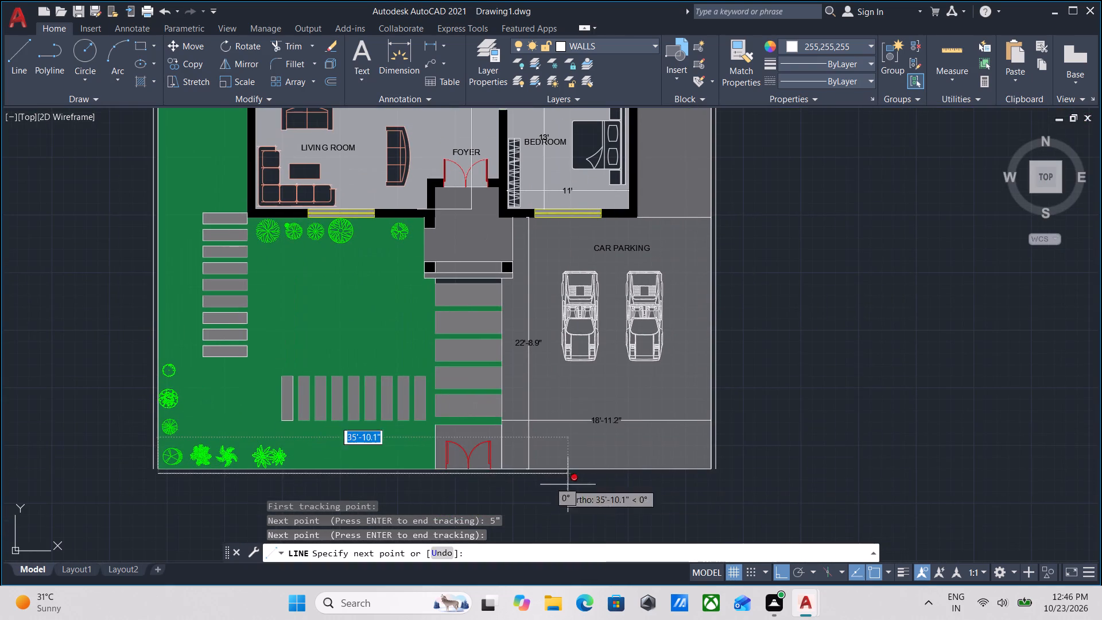
scroll(708, 476, up, 2)
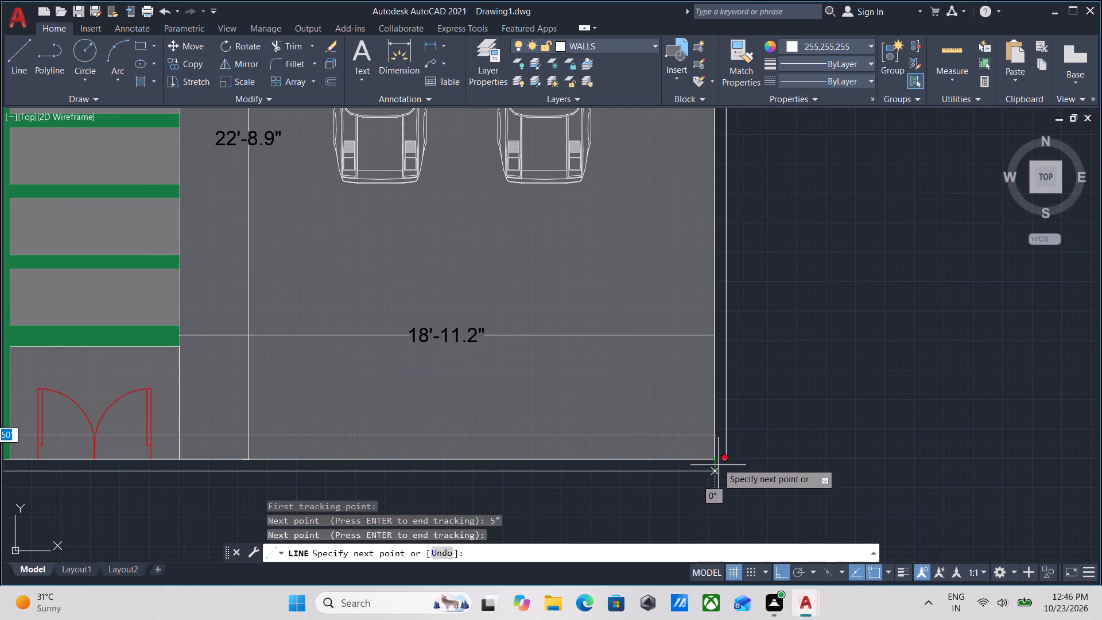
click(719, 471)
key(Escape)
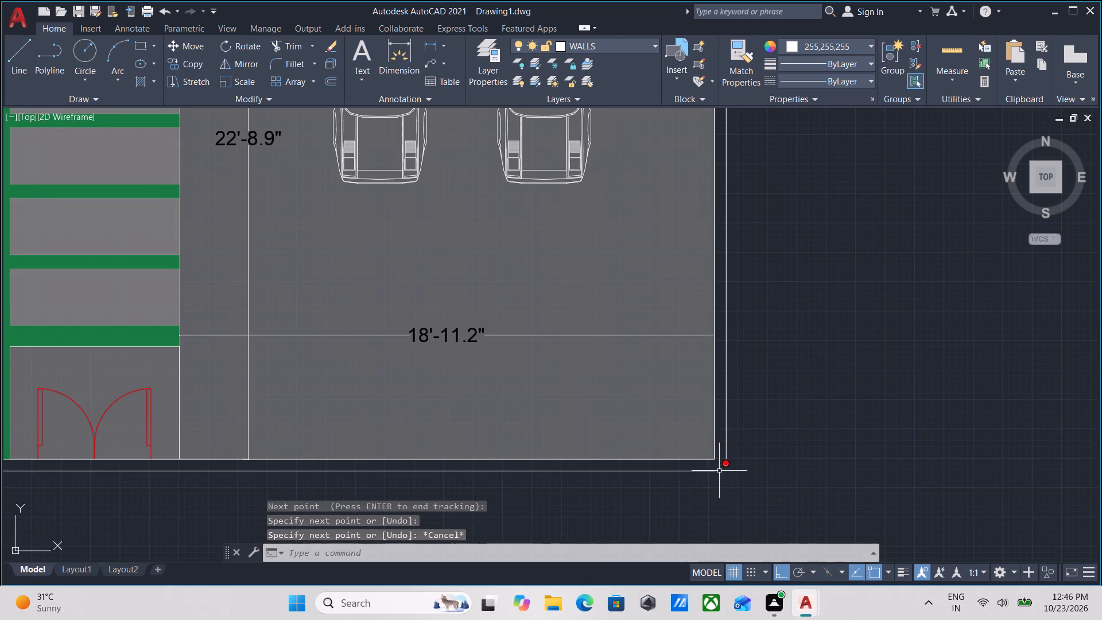
Offset the front boundary line 5" inward, toward the plot.
middle_drag(616, 475, 840, 435)
click(610, 475)
click(560, 423)
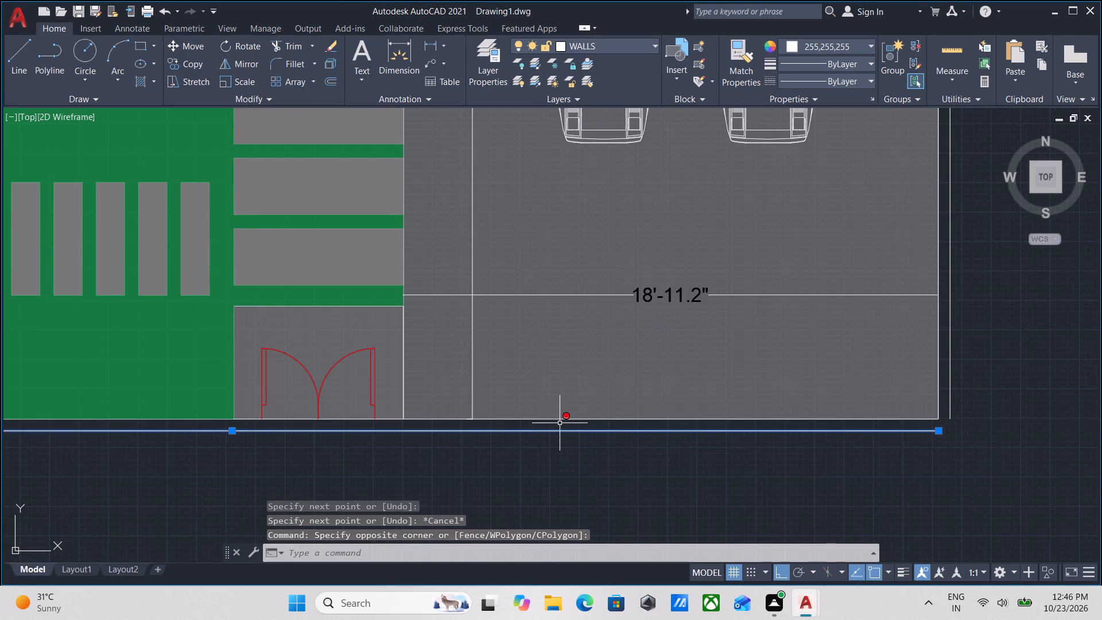
key(o)
key(Return)
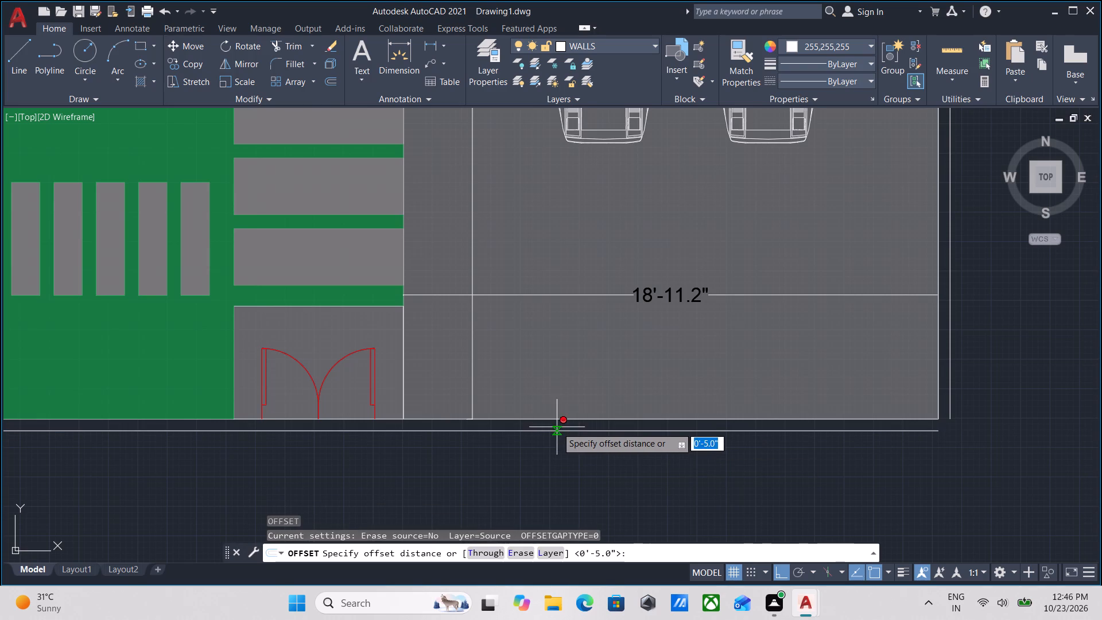
scroll(557, 427, up, 2)
click(552, 440)
click(553, 413)
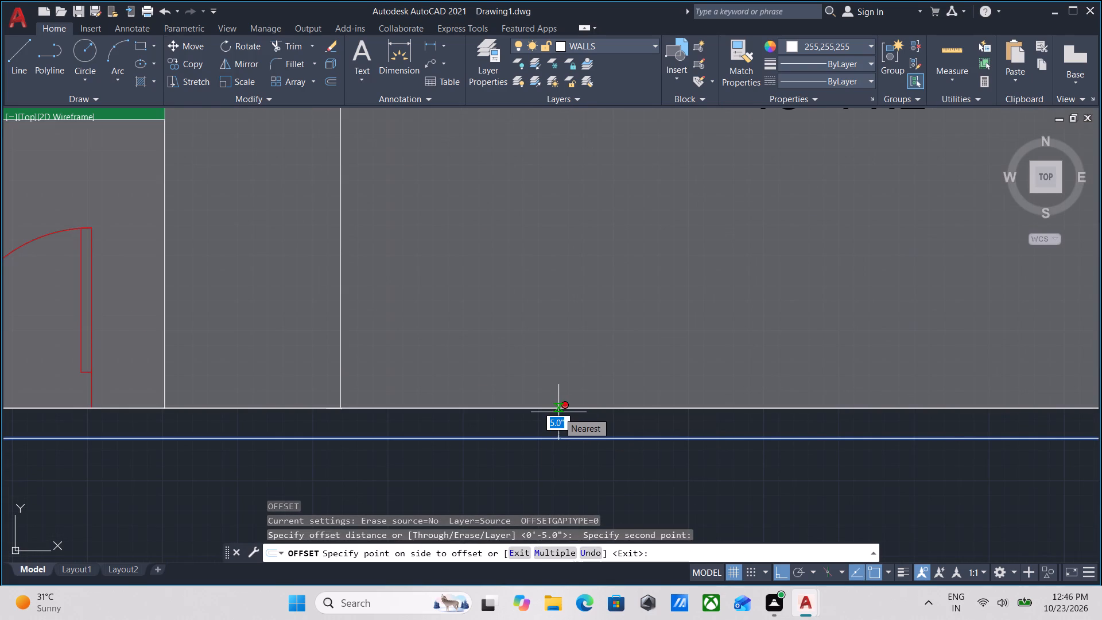
key(5)
key(shift+quotedbl)
key(Return)
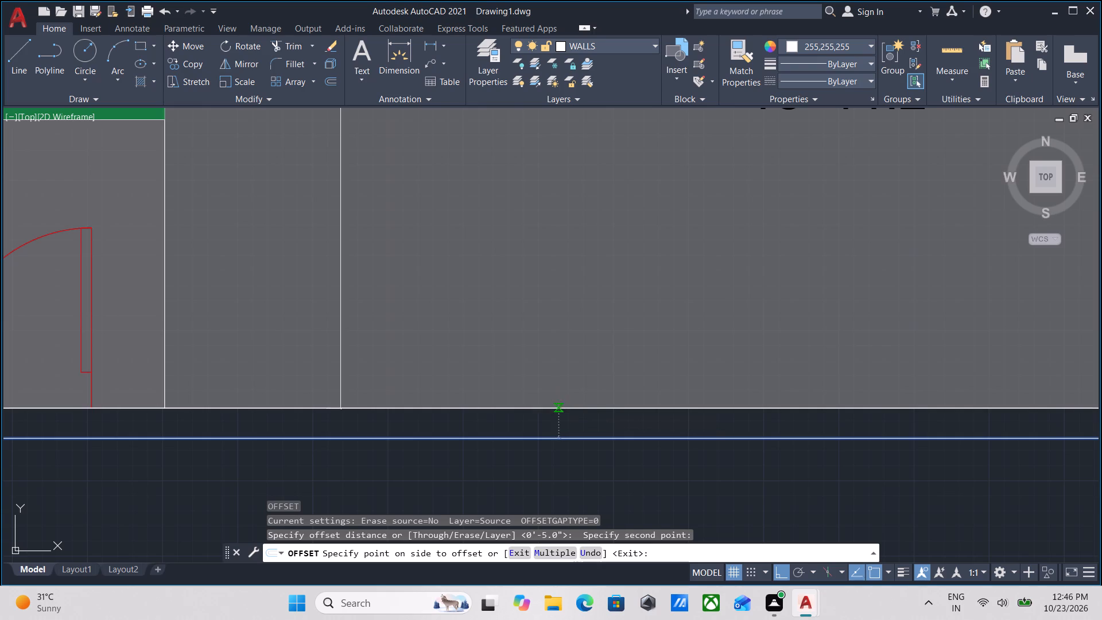
key(Escape)
Fillet the outer front line and the outer east boundary line into a closed corner beside the car parking.
scroll(588, 401, down, 4)
scroll(692, 422, down, 1)
scroll(716, 421, up, 2)
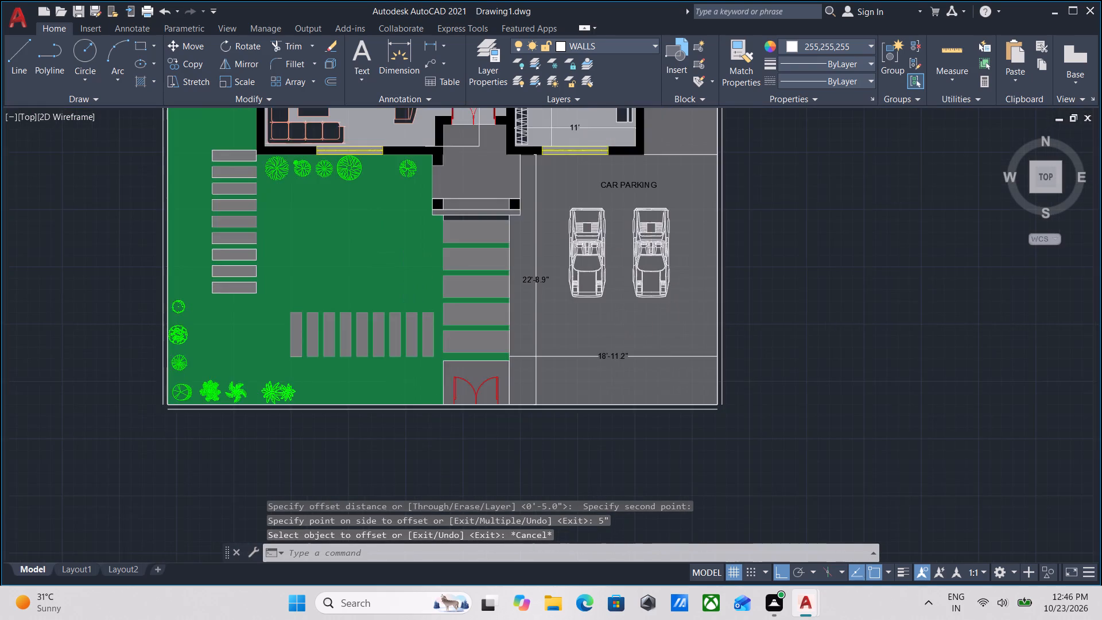
scroll(716, 421, up, 1)
key(f)
key(Return)
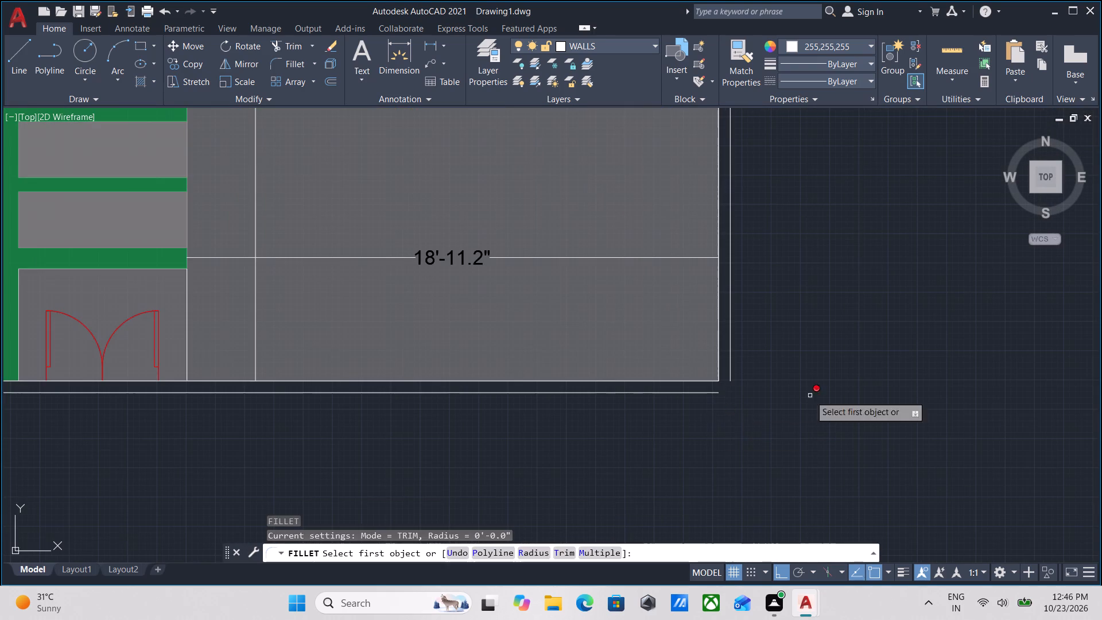
click(670, 394)
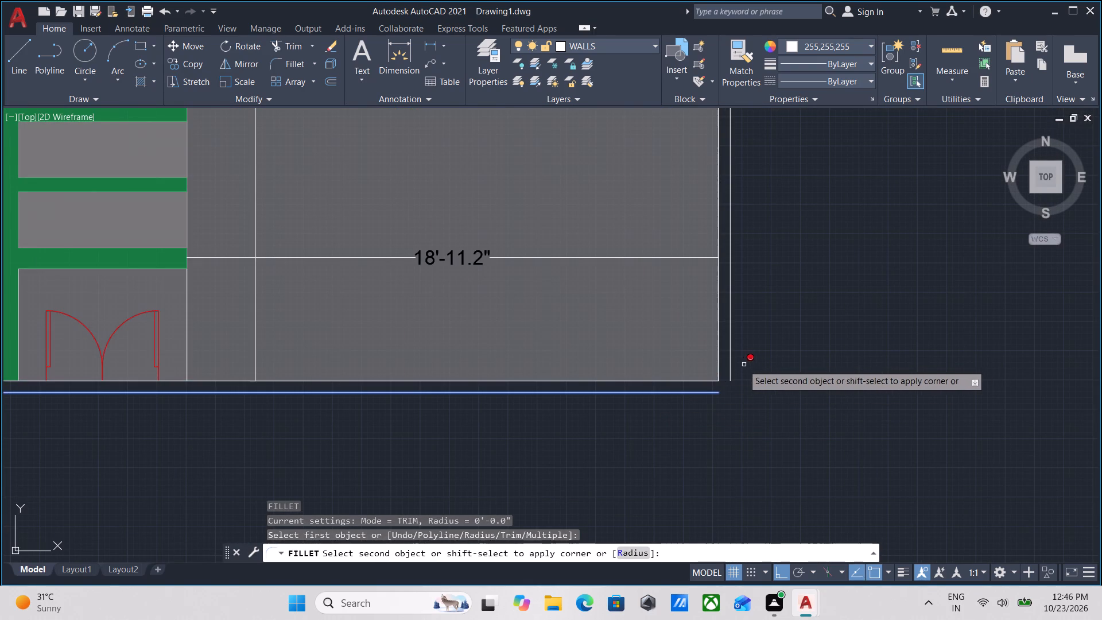
click(728, 369)
Fillet the outer front line and the outer west boundary line into a closed corner beside the lawn.
scroll(763, 378, down, 3)
middle_drag(762, 385, 847, 378)
scroll(571, 421, up, 1)
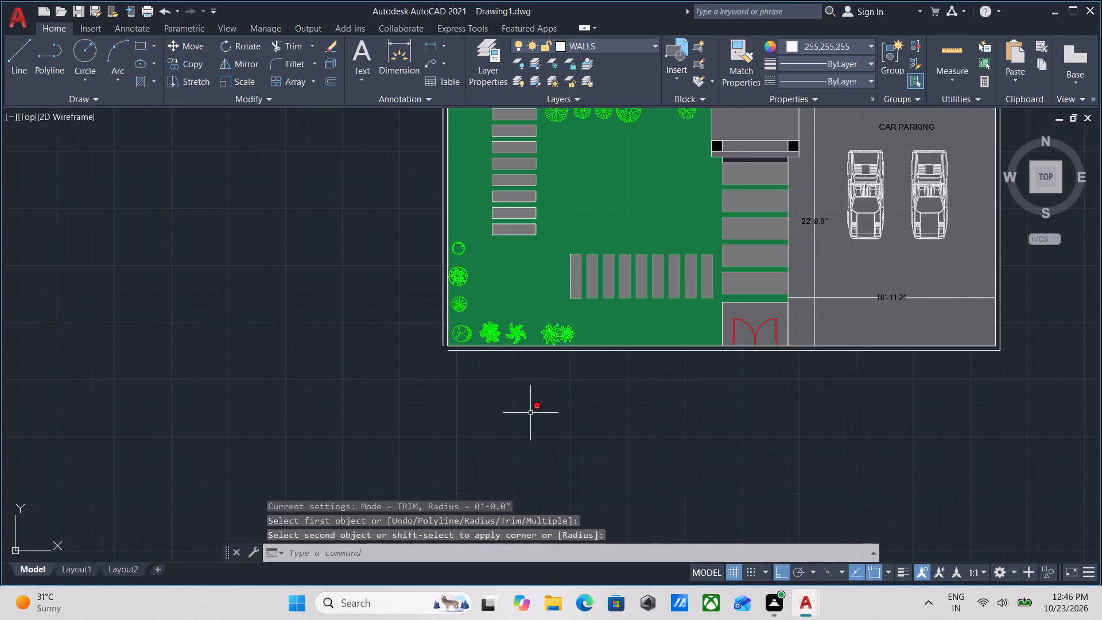
middle_drag(493, 403, 474, 498)
scroll(440, 470, up, 1)
key(f)
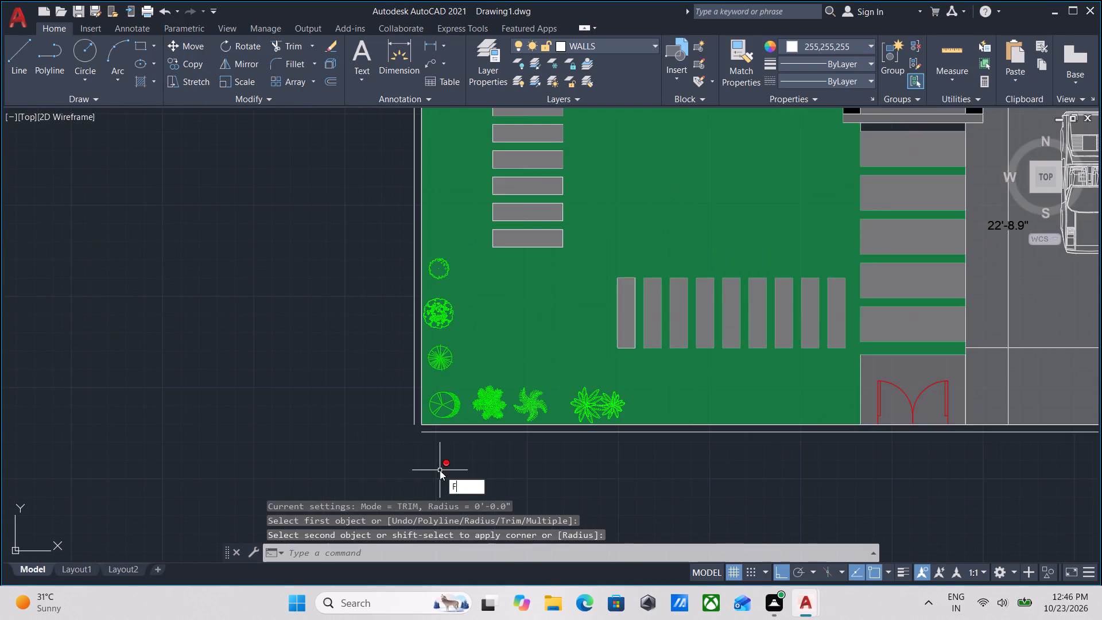
key(Return)
scroll(422, 458, up, 3)
click(422, 356)
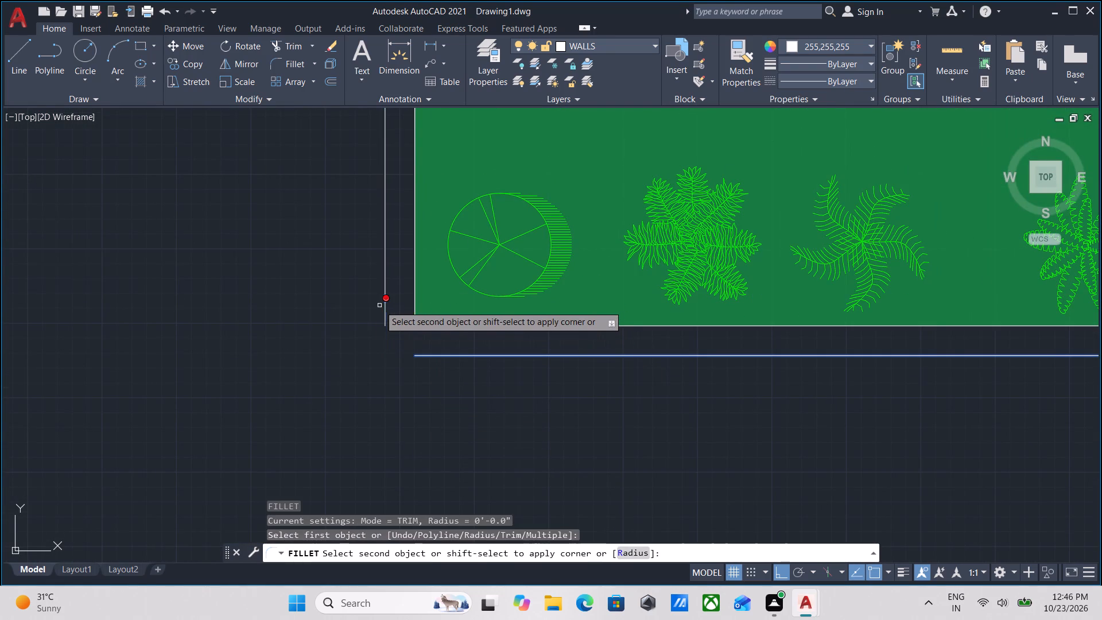
click(383, 310)
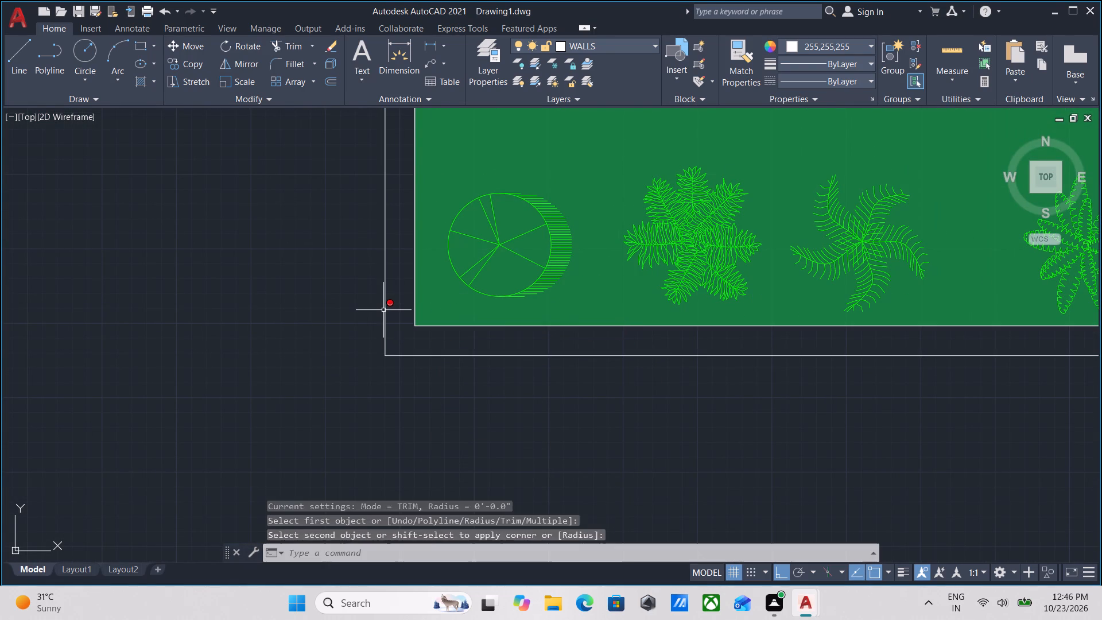
key(Escape)
Examine the front boundary wall and the area around the entrance gate and car parking.
scroll(383, 310, down, 4)
scroll(536, 379, down, 1)
middle_drag(536, 379, 480, 418)
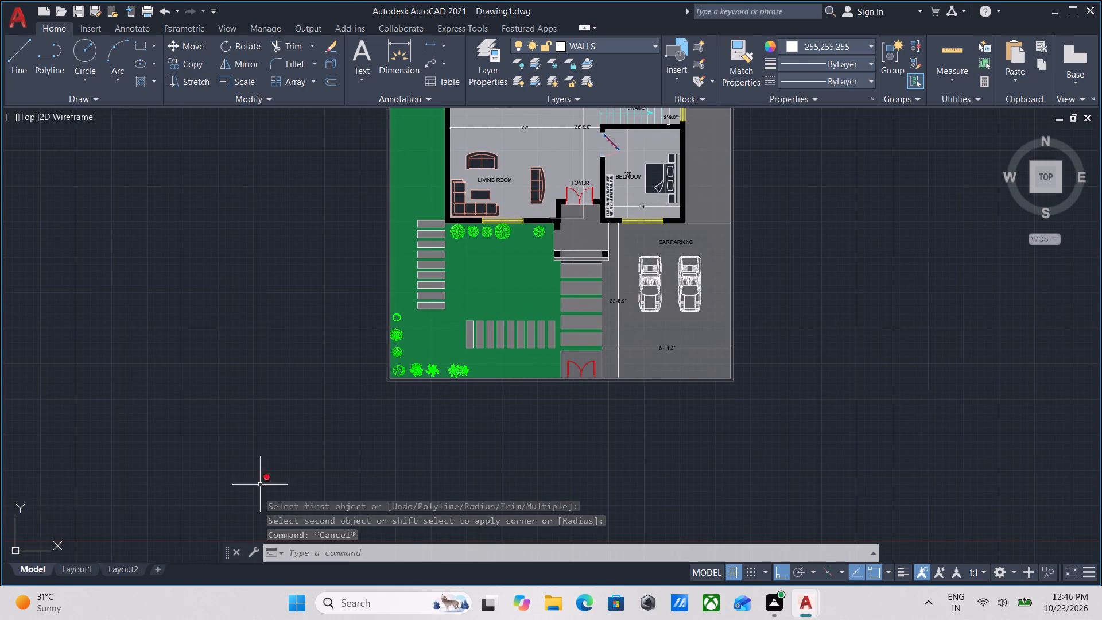
scroll(285, 471, up, 1)
middle_drag(512, 471, 333, 571)
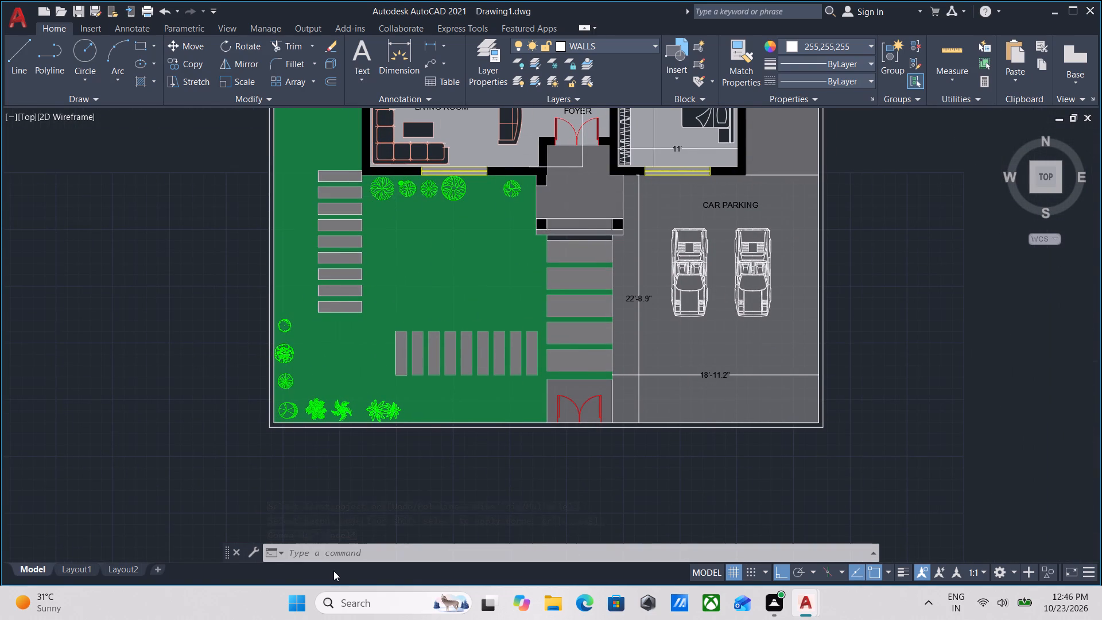
scroll(395, 572, down, 1)
scroll(608, 480, up, 1)
middle_drag(655, 434, 603, 490)
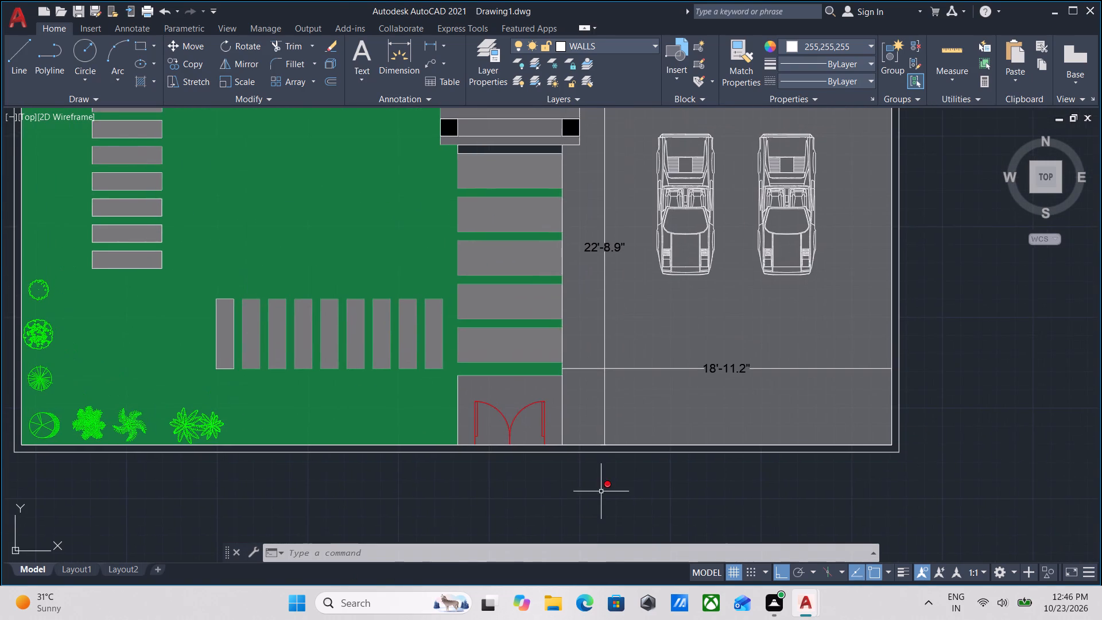
scroll(606, 466, up, 2)
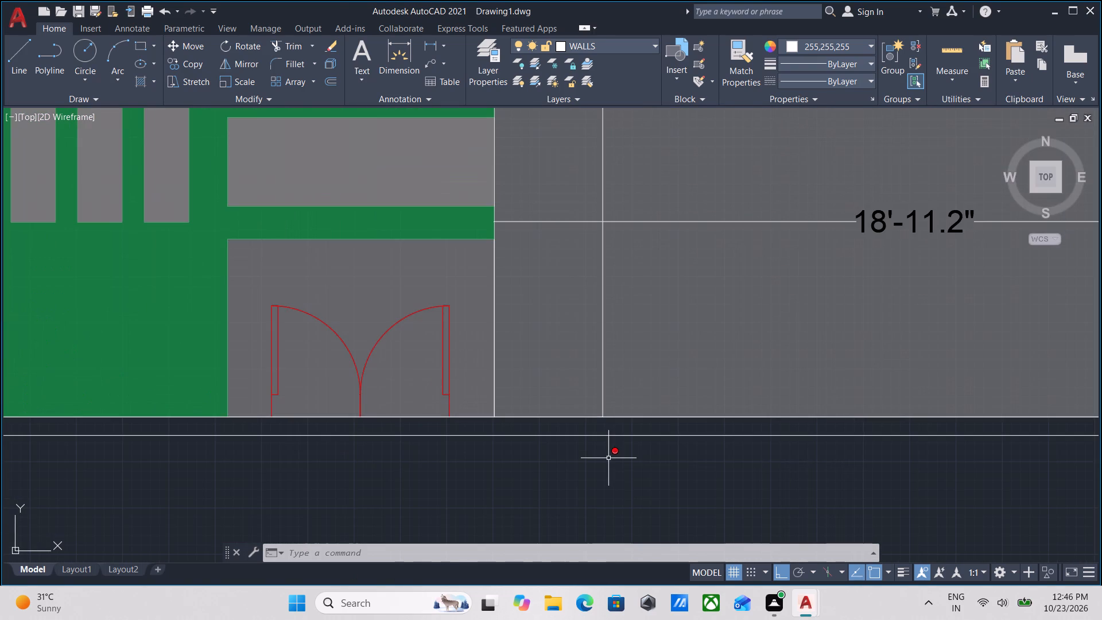
Draw a 1' by 1' rectangle in the car parking's front corner, where the entrance path's east edge meets the front wall.
middle_drag(608, 458, 519, 564)
scroll(550, 502, down, 2)
middle_drag(550, 502, 550, 426)
scroll(544, 437, up, 2)
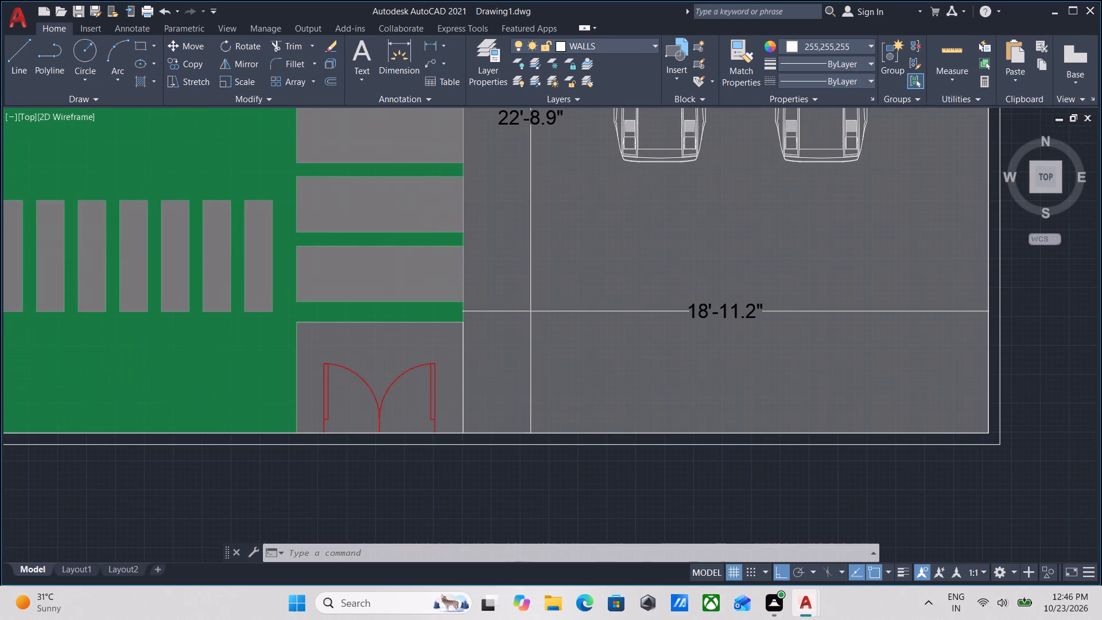
scroll(544, 437, down, 1)
middle_drag(544, 437, 554, 478)
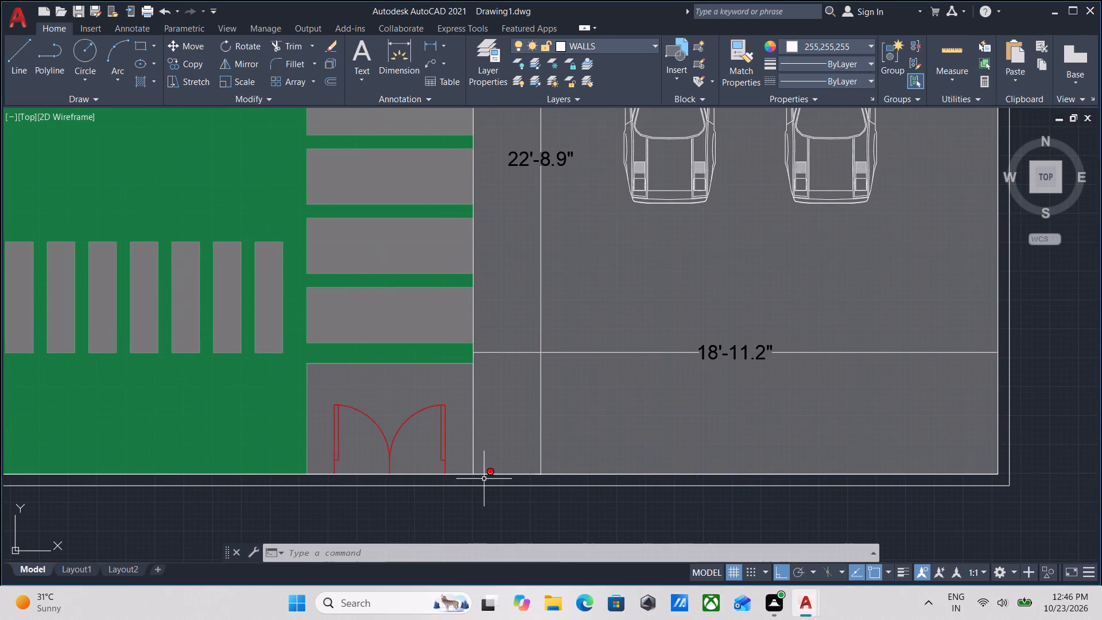
middle_drag(484, 479, 539, 487)
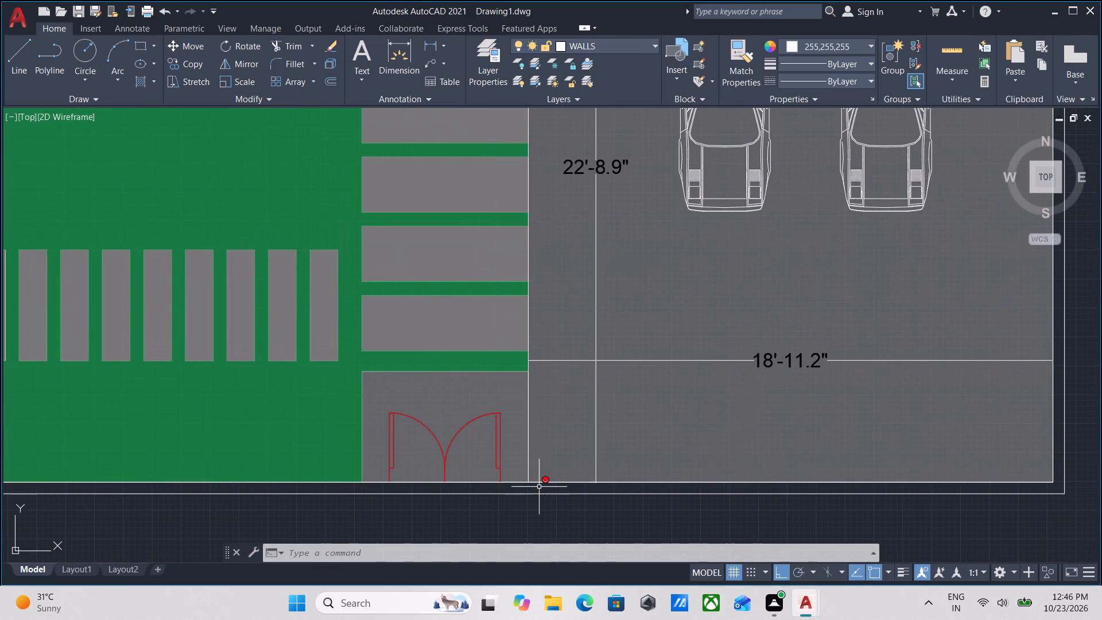
text(REC)
key(Return)
scroll(539, 487, up, 2)
scroll(434, 463, up, 3)
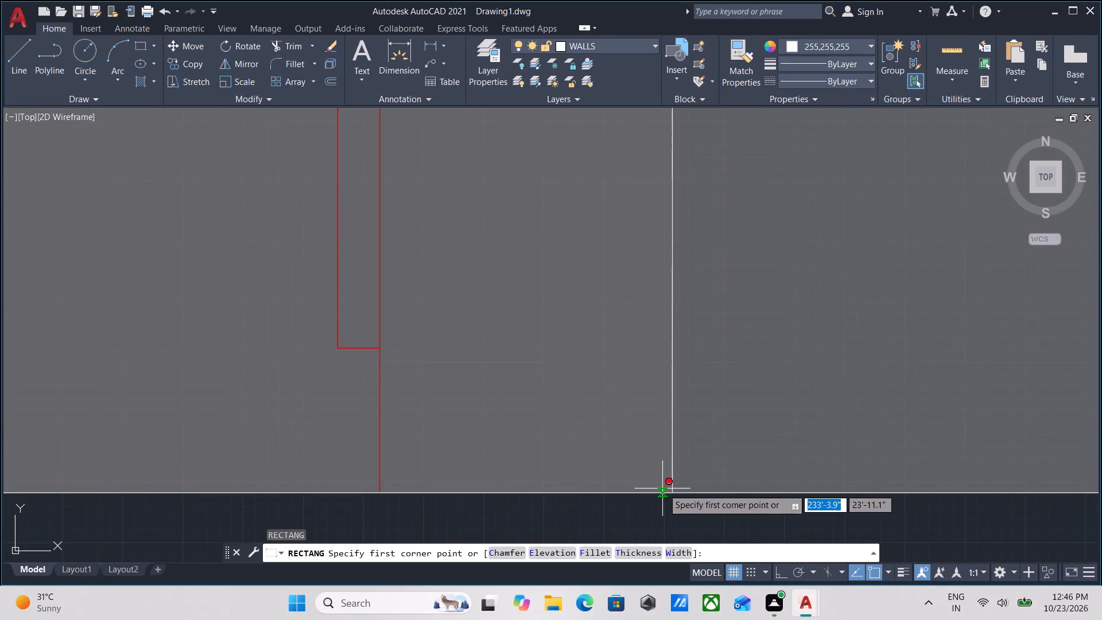
click(677, 490)
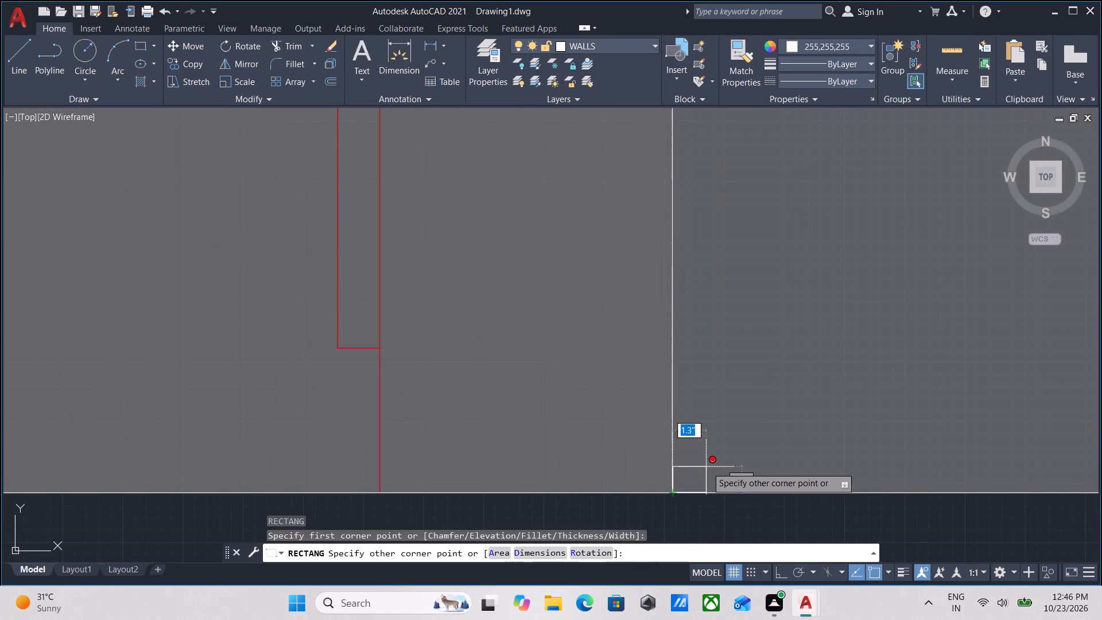
text(1')
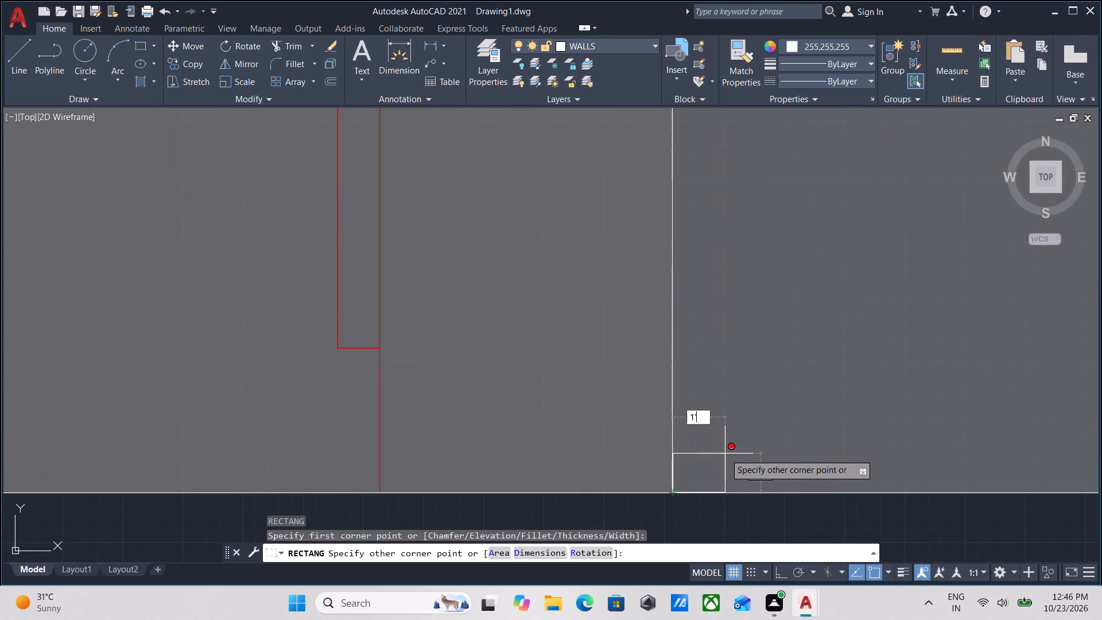
key(Tab)
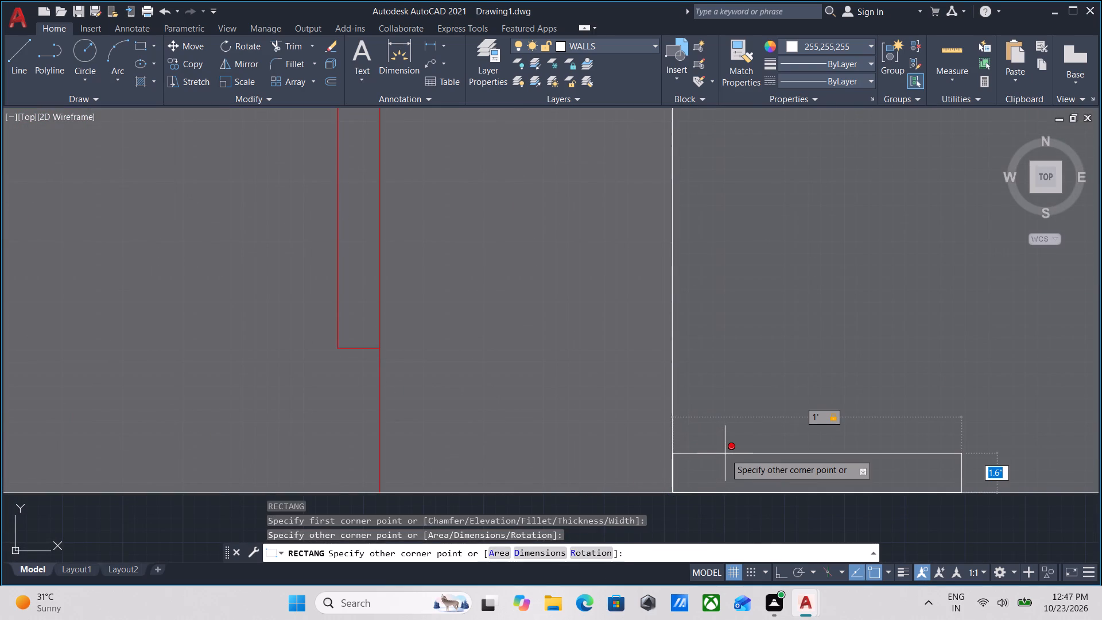
scroll(727, 390, down, 2)
middle_drag(727, 390, 697, 457)
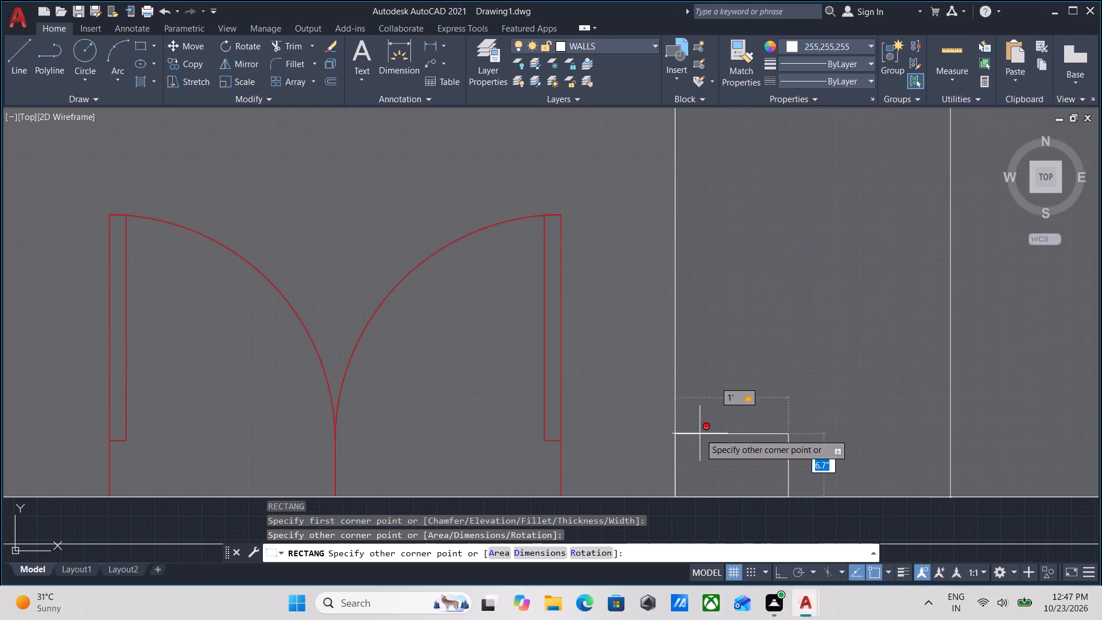
text(1')
key(Return)
Examine the new square beside the entrance gate and the front boundary wall along the car parking.
scroll(701, 433, down, 5)
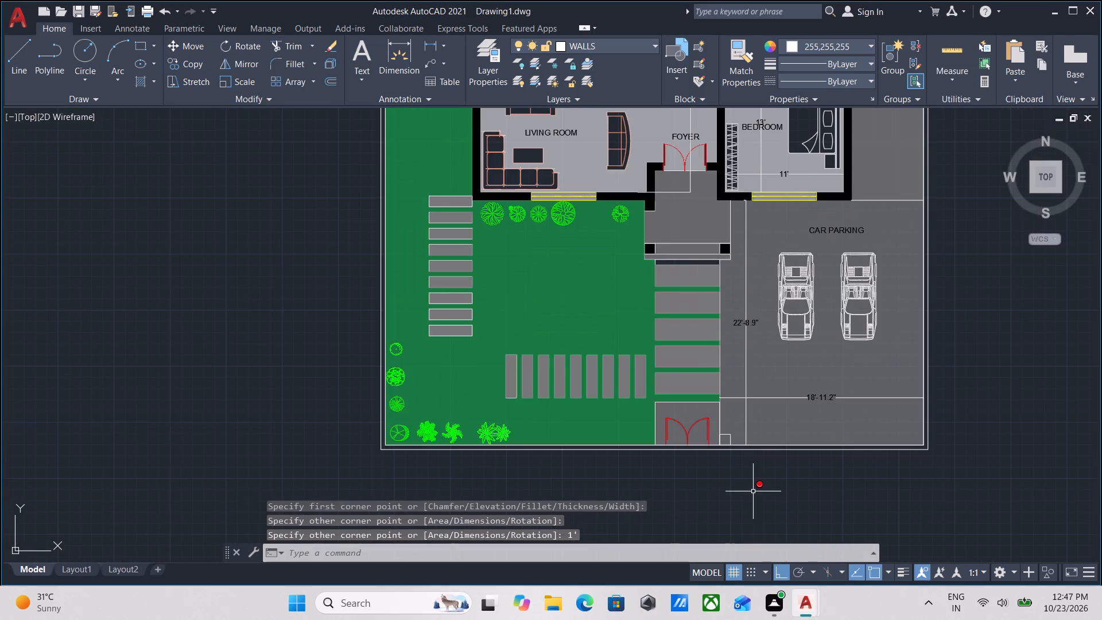
scroll(740, 478, up, 2)
middle_drag(716, 452, 632, 501)
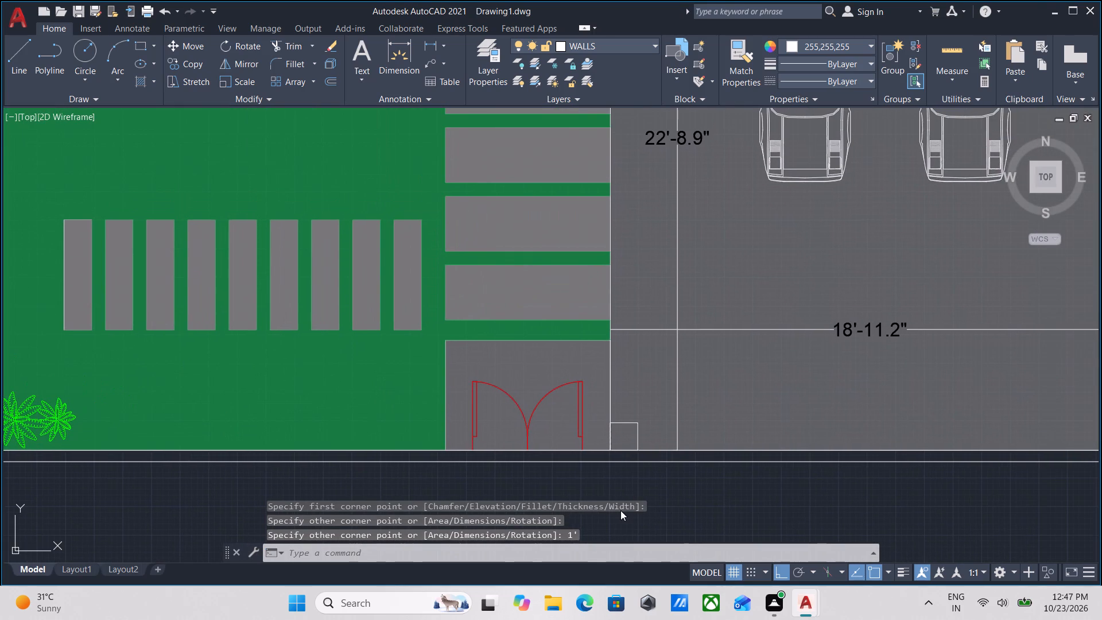
scroll(634, 501, down, 1)
scroll(690, 475, down, 2)
middle_drag(690, 475, 630, 476)
scroll(673, 474, up, 1)
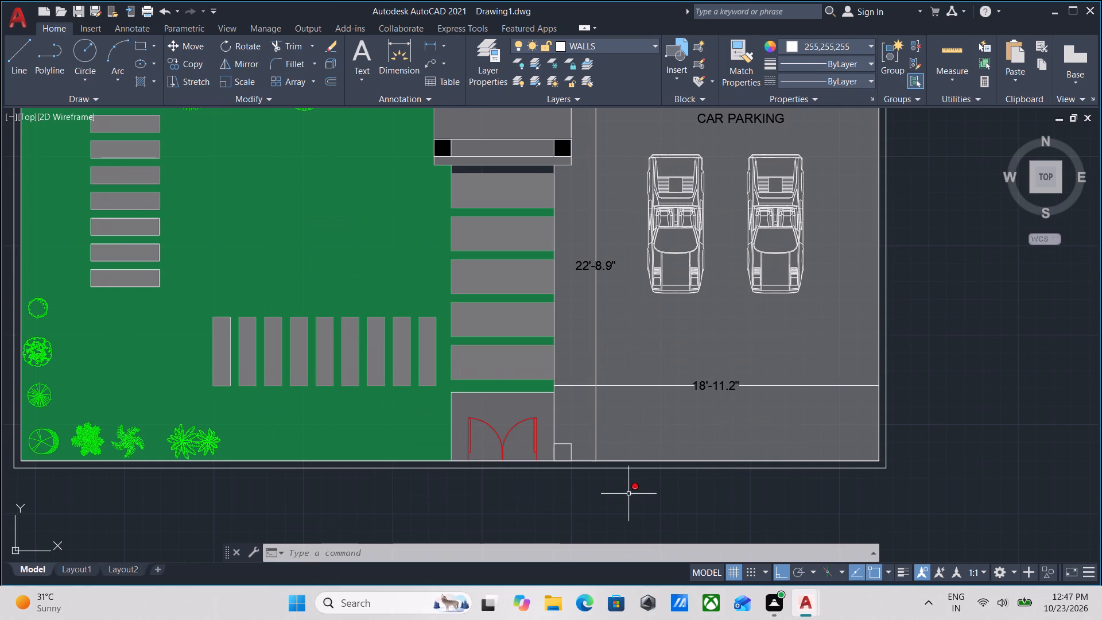
scroll(705, 494, up, 2)
scroll(707, 494, down, 1)
middle_drag(707, 494, 638, 509)
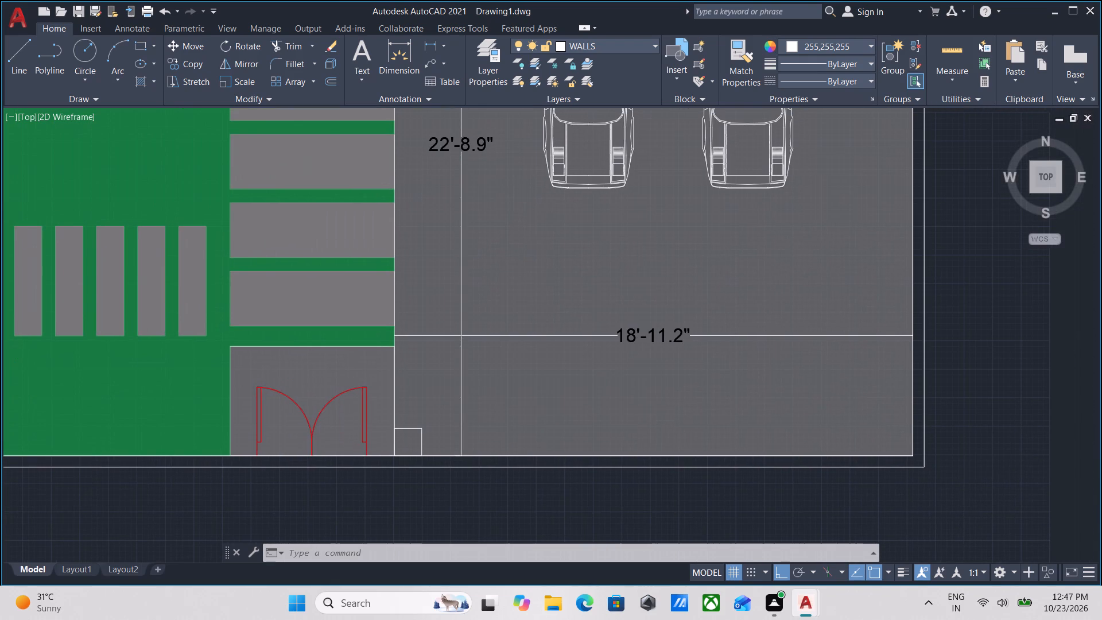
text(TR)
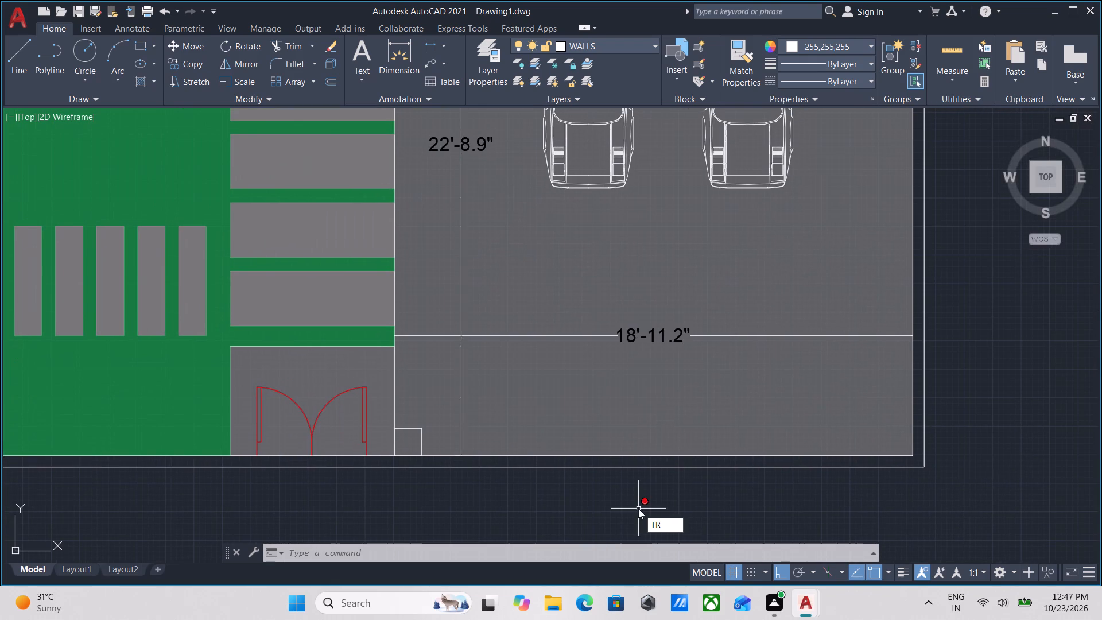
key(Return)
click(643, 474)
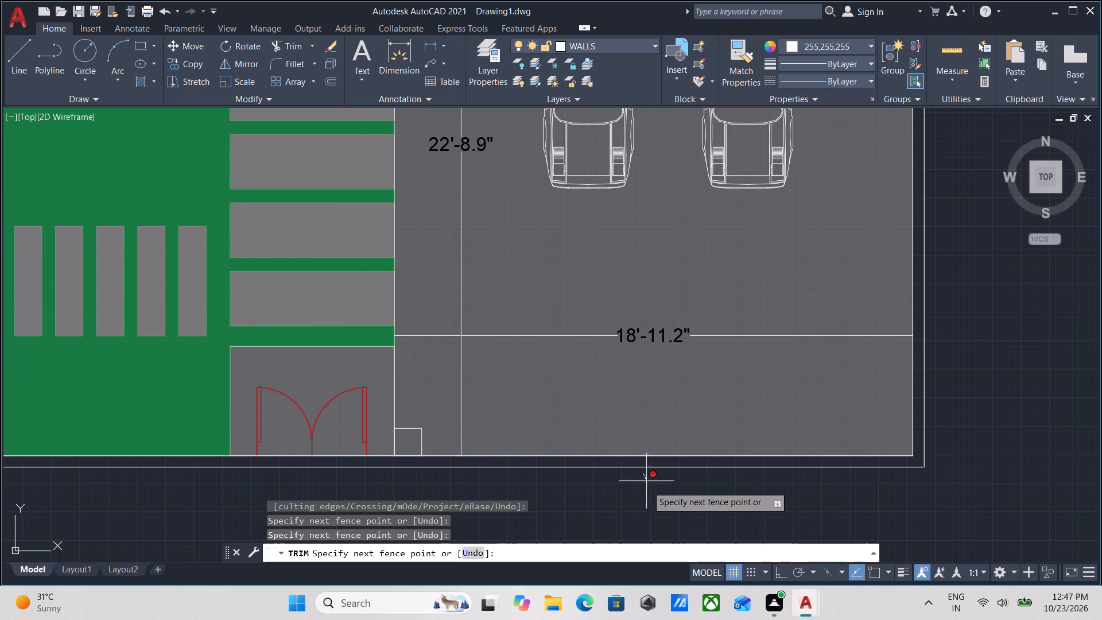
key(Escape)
Examine the whole plot layout, including the front boundary and the open strips around the house.
scroll(518, 463, down, 2)
middle_click(518, 463)
scroll(416, 496, down, 2)
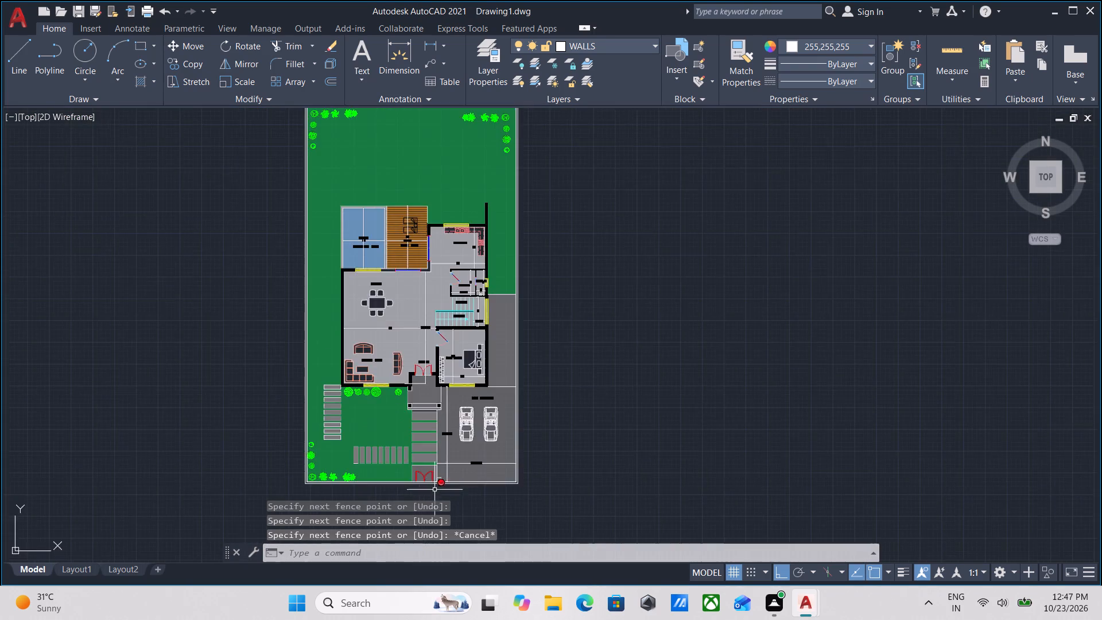
scroll(443, 488, down, 1)
middle_drag(451, 487, 490, 453)
scroll(501, 466, up, 2)
scroll(419, 473, up, 1)
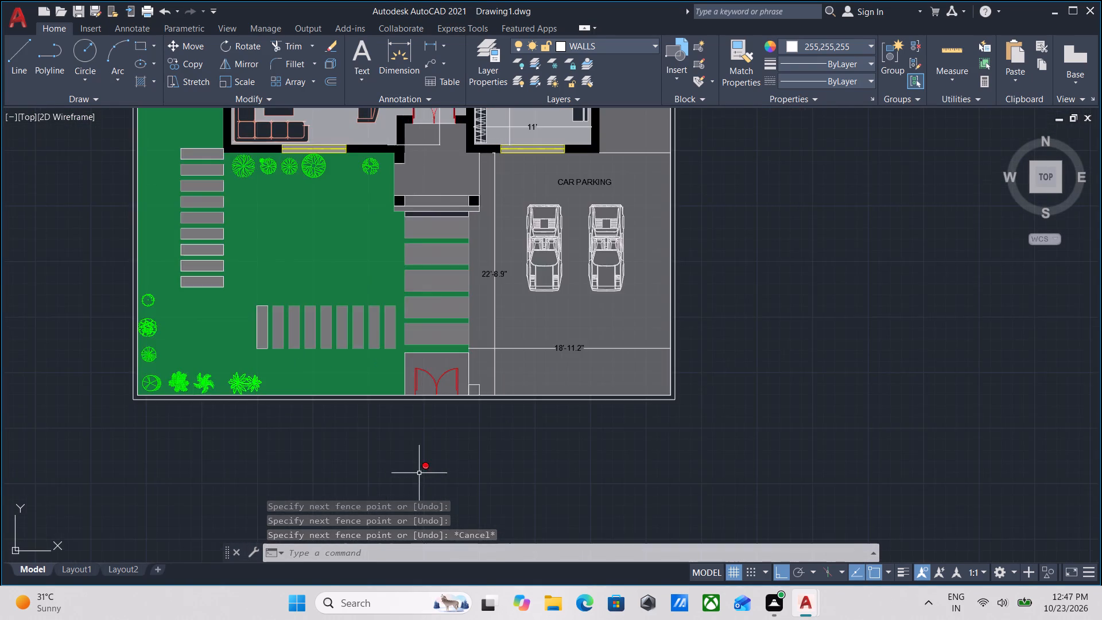
middle_drag(419, 473, 596, 486)
scroll(614, 480, down, 2)
middle_drag(666, 489, 691, 503)
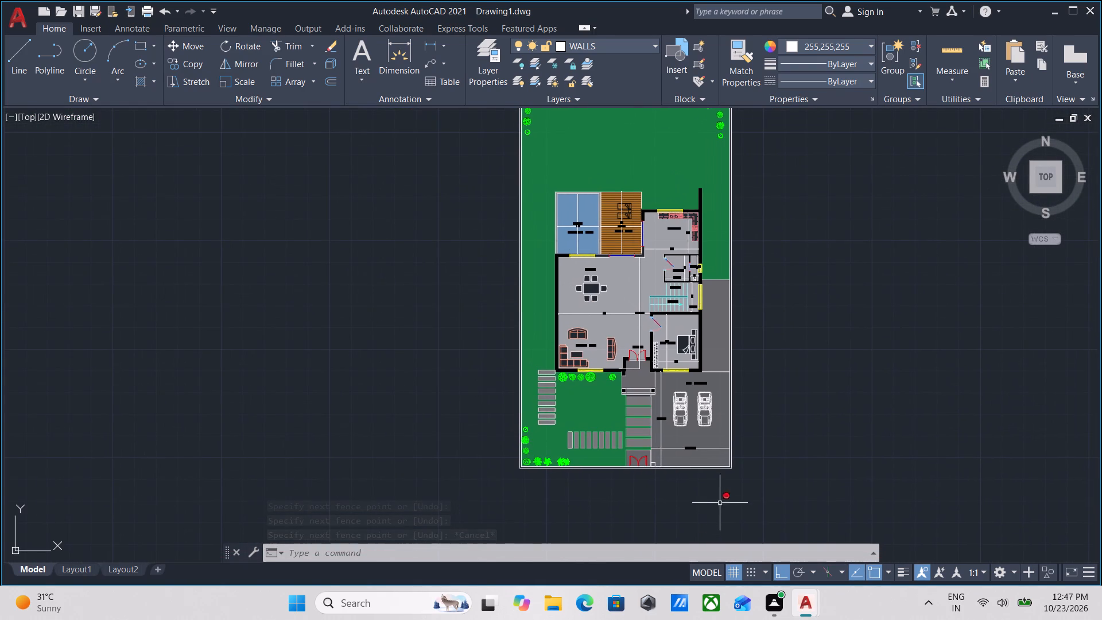
scroll(647, 470, up, 2)
scroll(641, 475, down, 2)
middle_drag(631, 490, 632, 526)
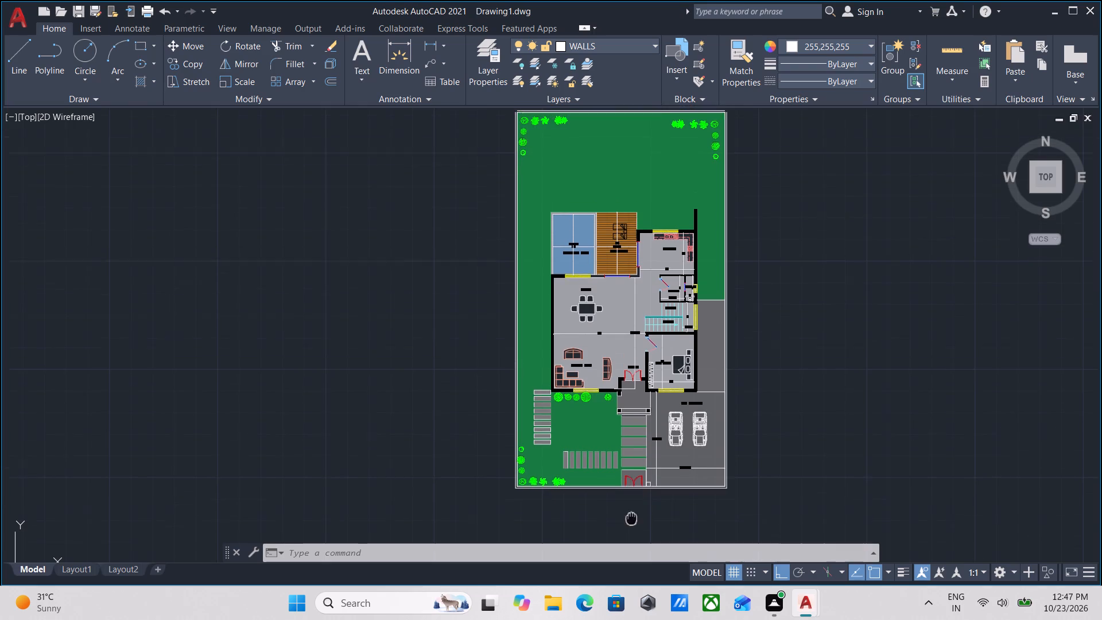
middle_drag(632, 526, 634, 551)
scroll(483, 365, up, 2)
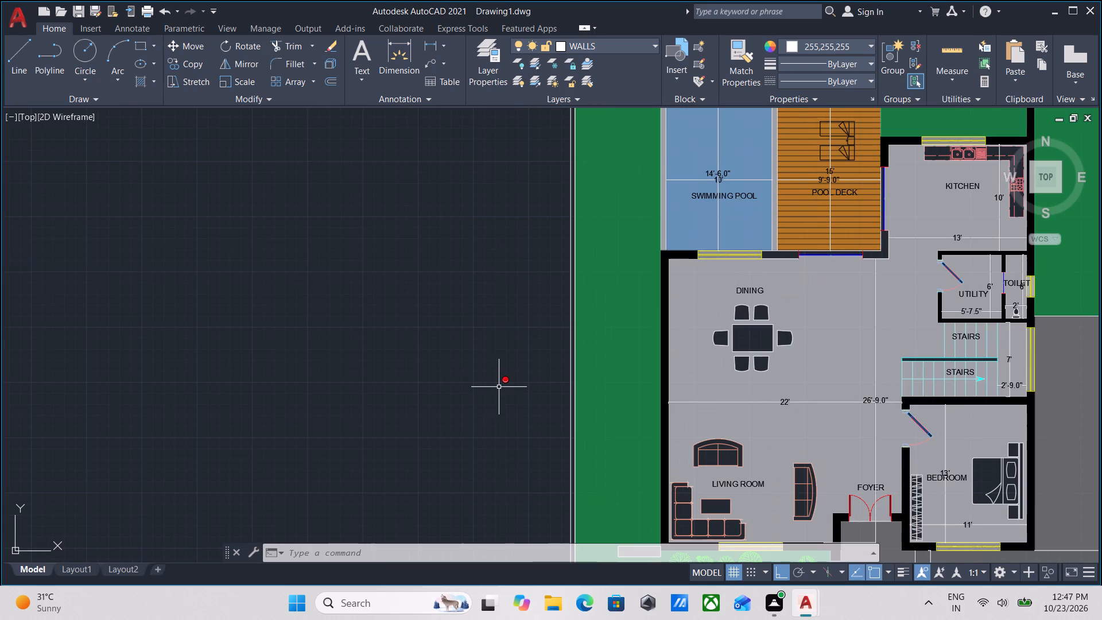
scroll(499, 387, down, 2)
middle_drag(499, 387, 530, 447)
scroll(515, 429, down, 1)
Copy the LIVING ROOM label straight across onto the green strip west of the house.
scroll(587, 455, up, 7)
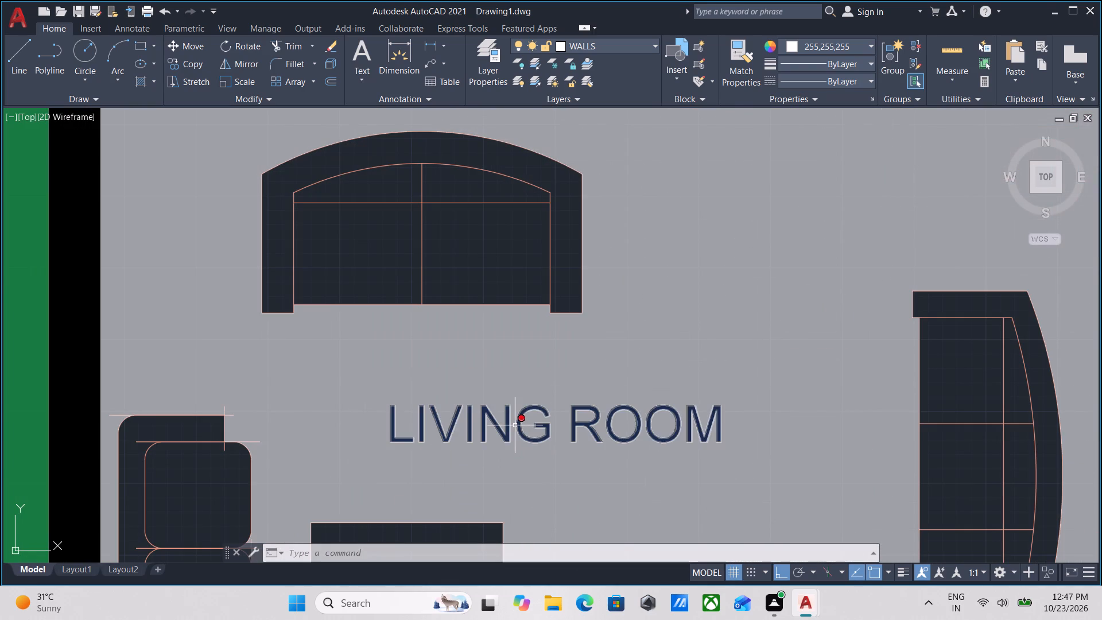
click(515, 425)
text(CO)
key(Return)
click(515, 425)
scroll(171, 427, down, 2)
middle_drag(179, 423, 425, 327)
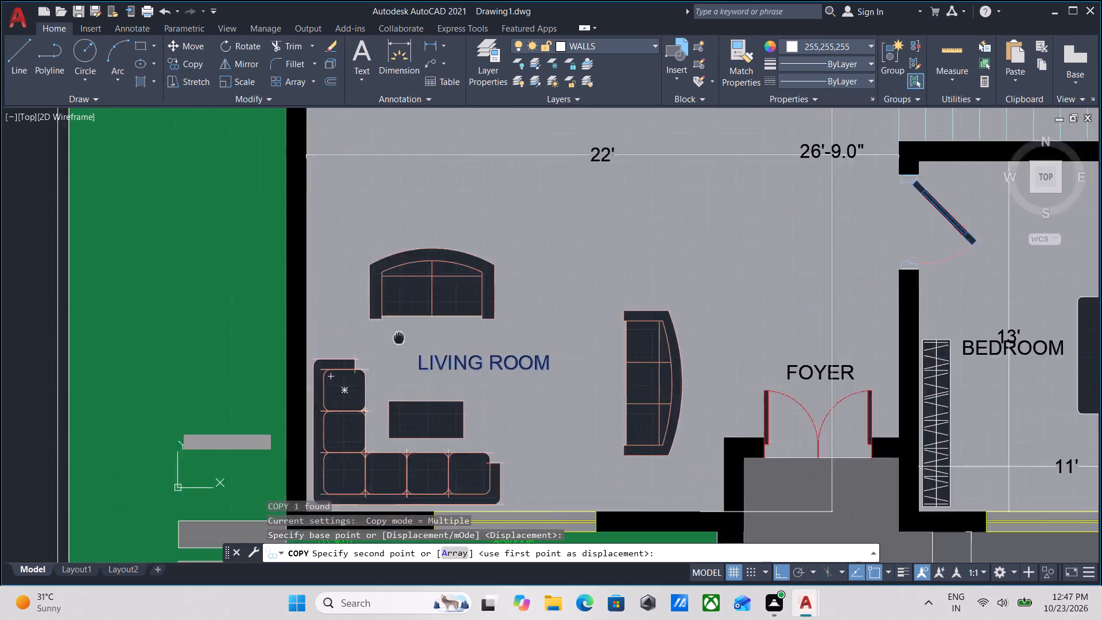
middle_drag(425, 327, 474, 316)
click(288, 322)
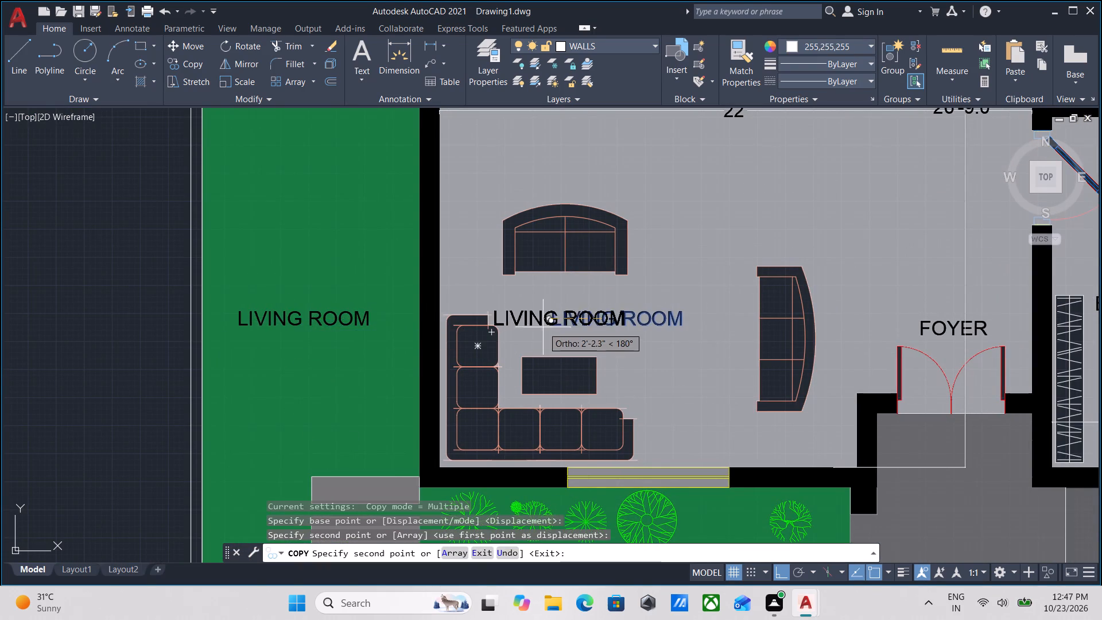
Place another copy of the LIVING ROOM label on the paved strip east of the bedroom.
middle_drag(543, 327, 215, 379)
middle_drag(689, 385, 191, 395)
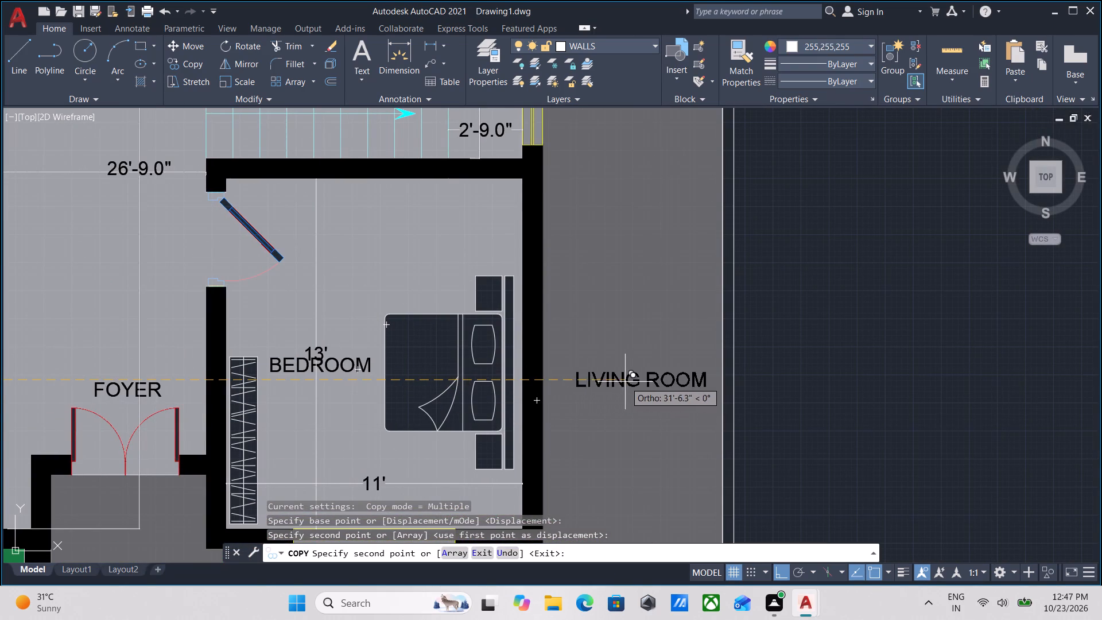
click(625, 382)
scroll(434, 390, down, 1)
middle_drag(434, 390, 571, 425)
key(F8)
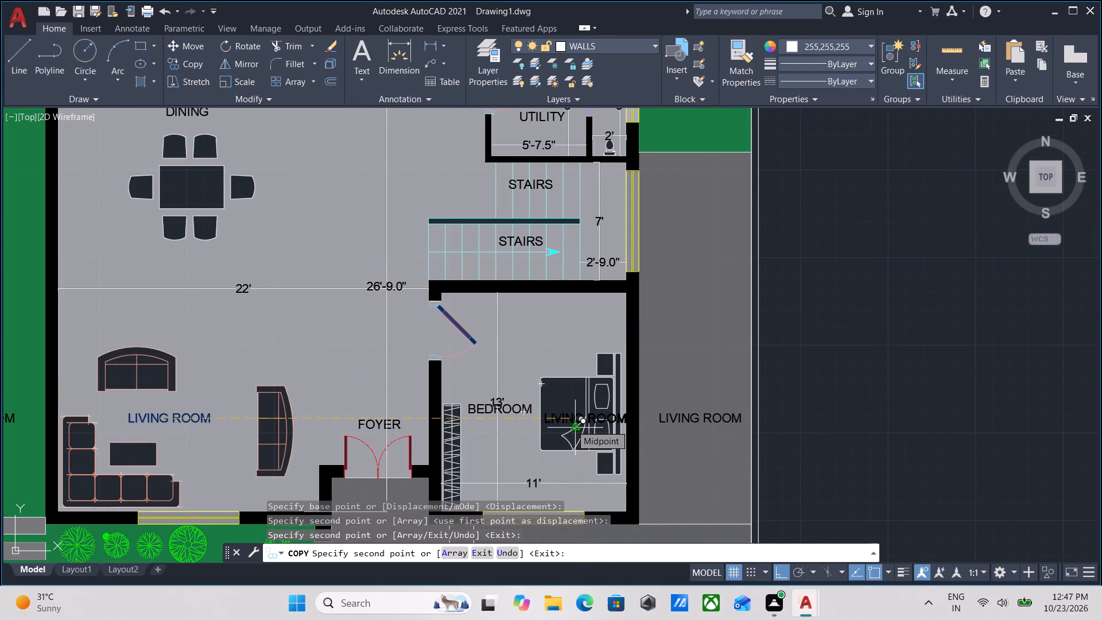
scroll(495, 265, down, 2)
middle_drag(495, 265, 494, 513)
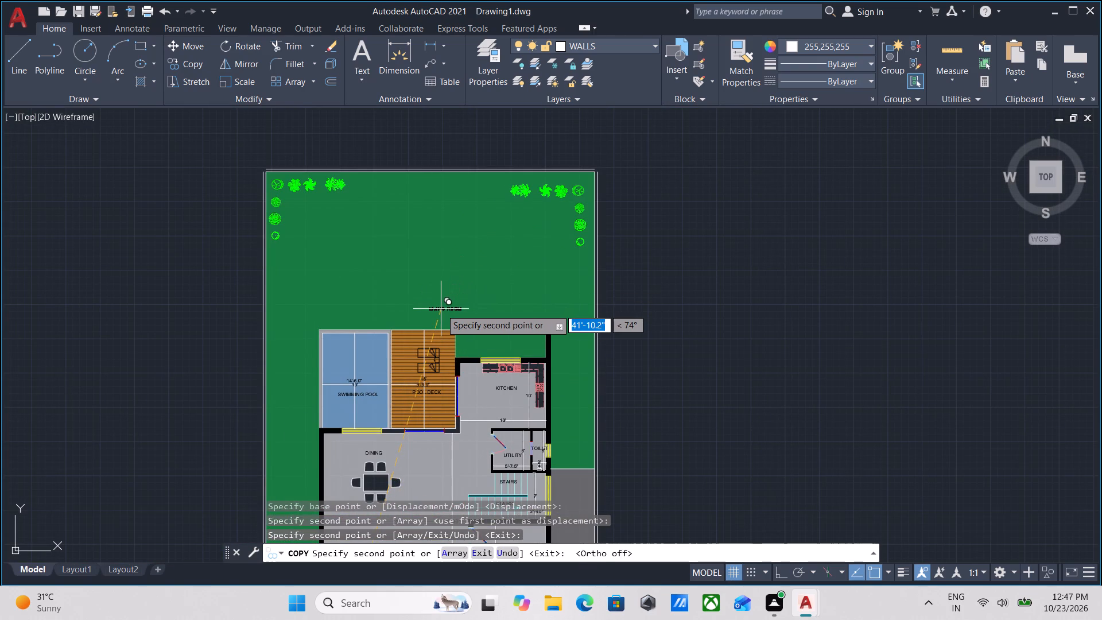
middle_drag(461, 387, 498, 257)
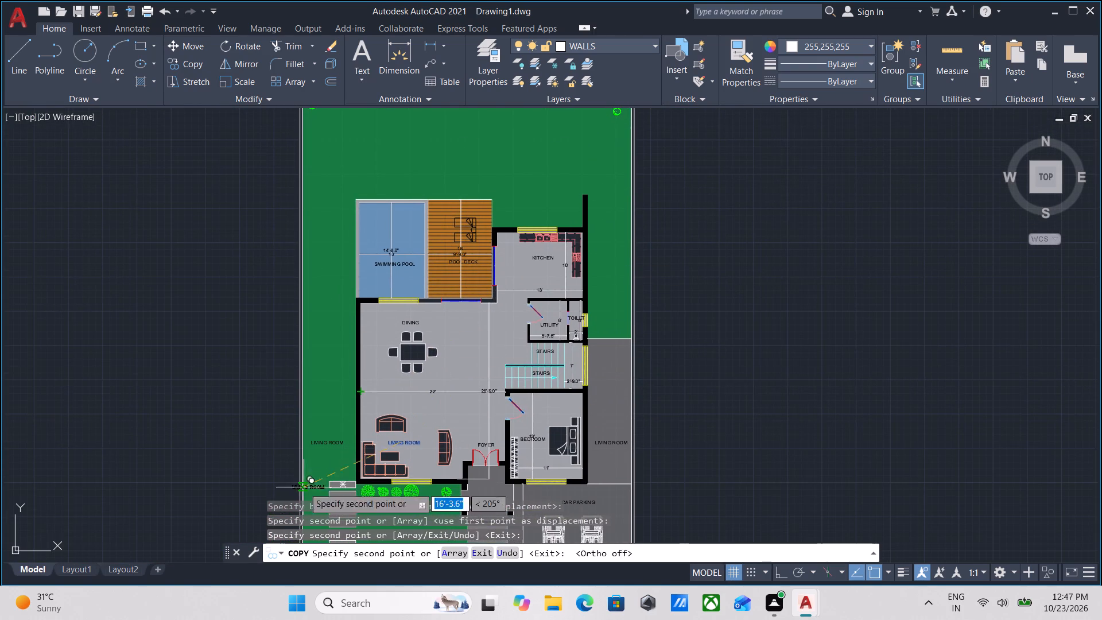
key(Escape)
Change the copied label on the green strip west of the house to SETBACK.
scroll(327, 439, up, 2)
double_click(323, 449)
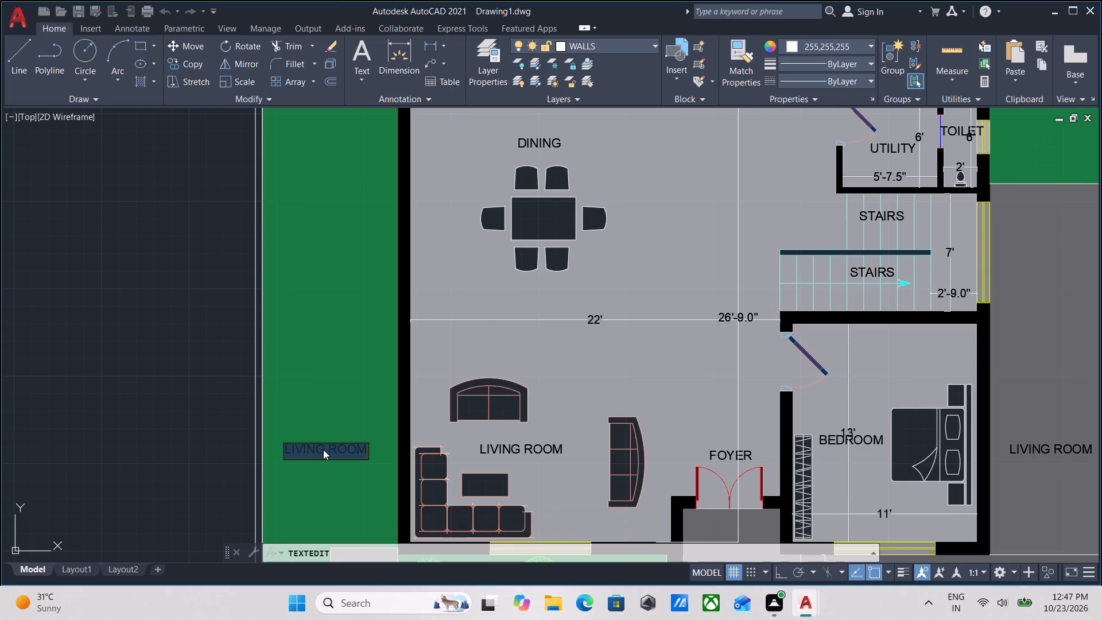
text(SET)
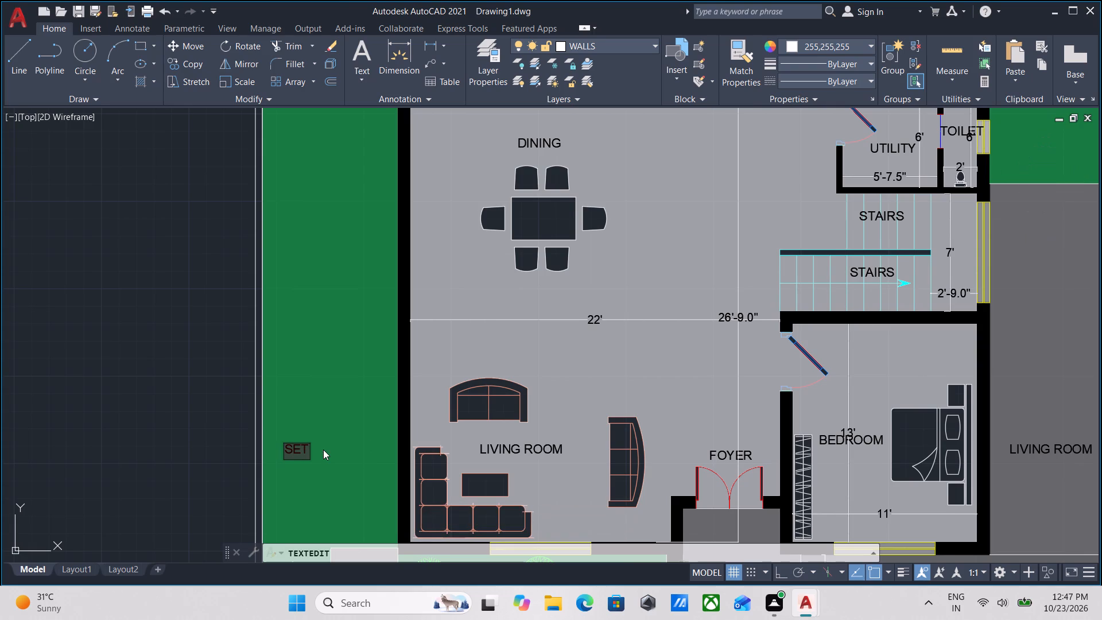
text(BAC)
key(k)
key(Return)
key(Return)
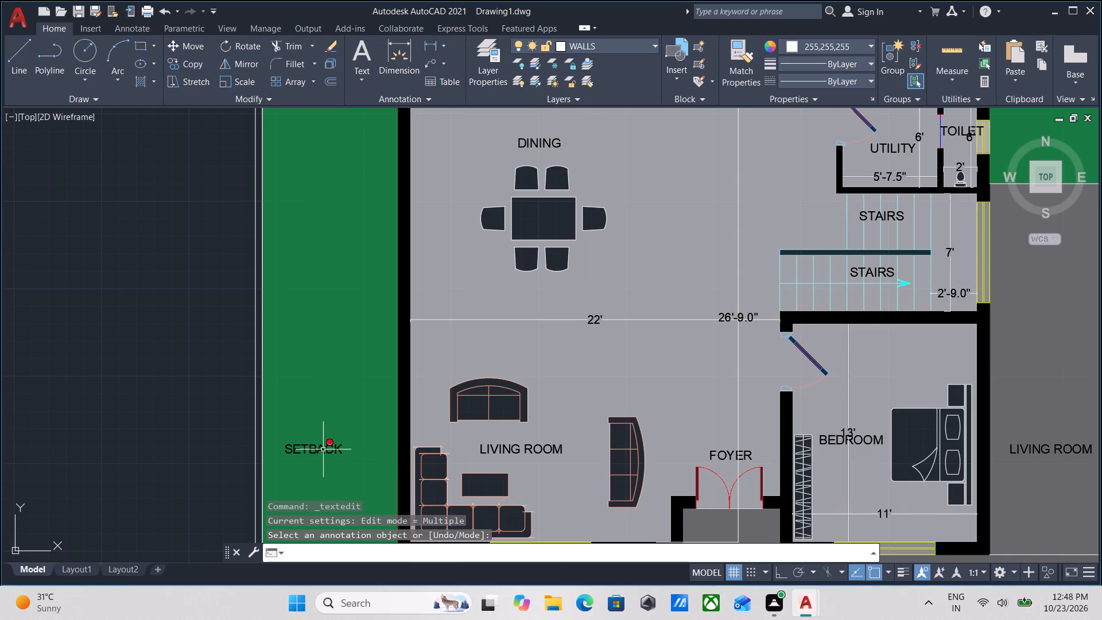
Change the copied label on the paved strip east of the bedroom to SETBACK.
scroll(323, 449, down, 2)
middle_drag(323, 449, 116, 423)
scroll(583, 468, up, 2)
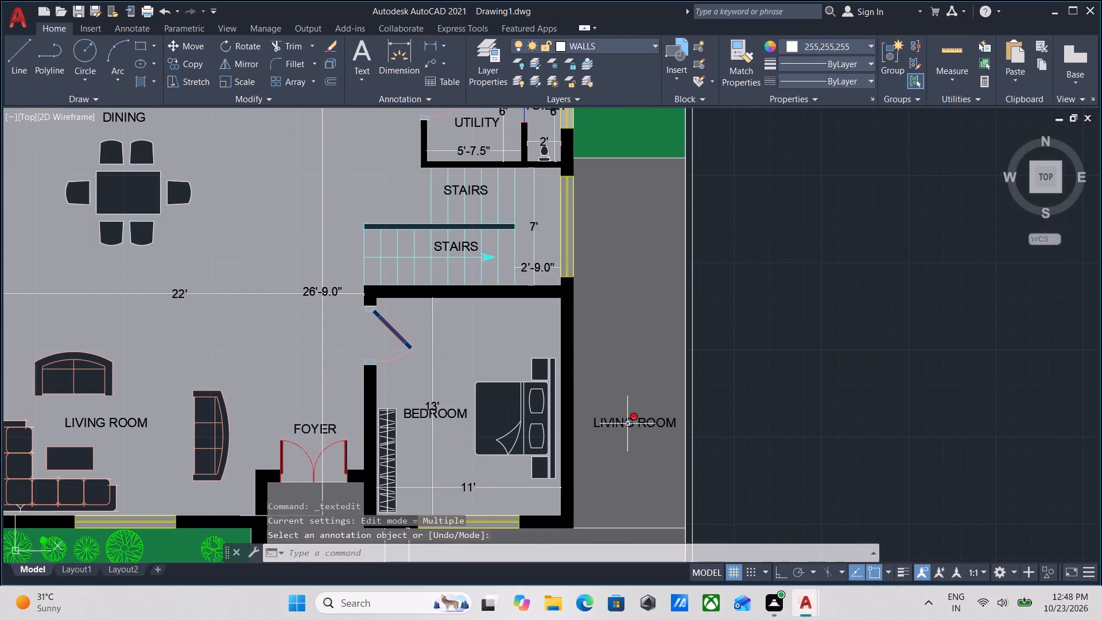
double_click(627, 424)
text(SET)
text(BAC)
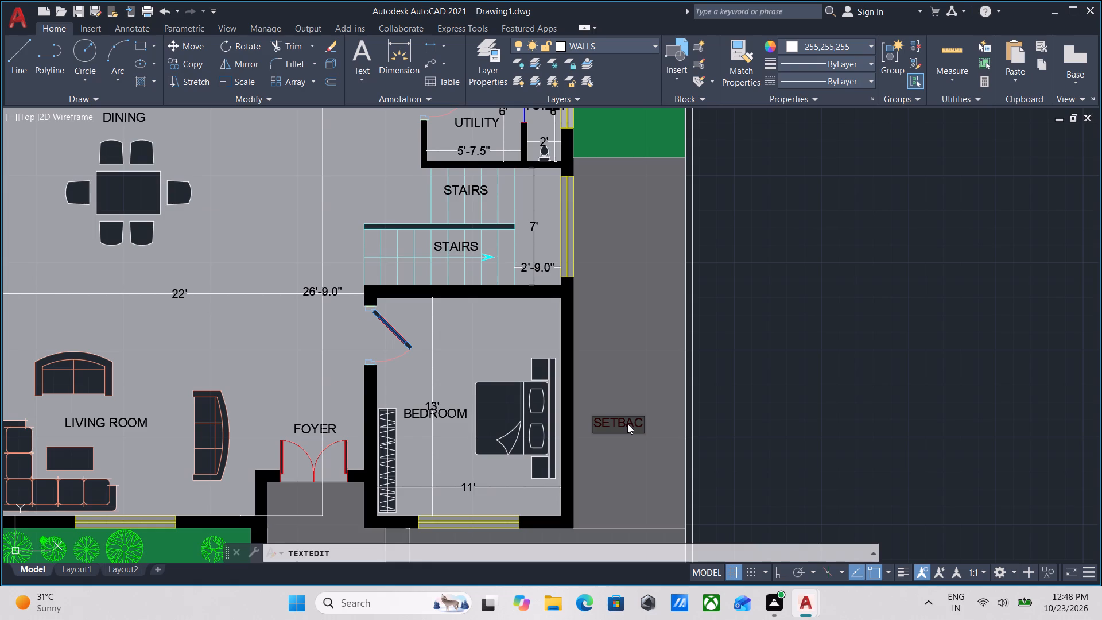
key(k)
key(Return)
key(Return)
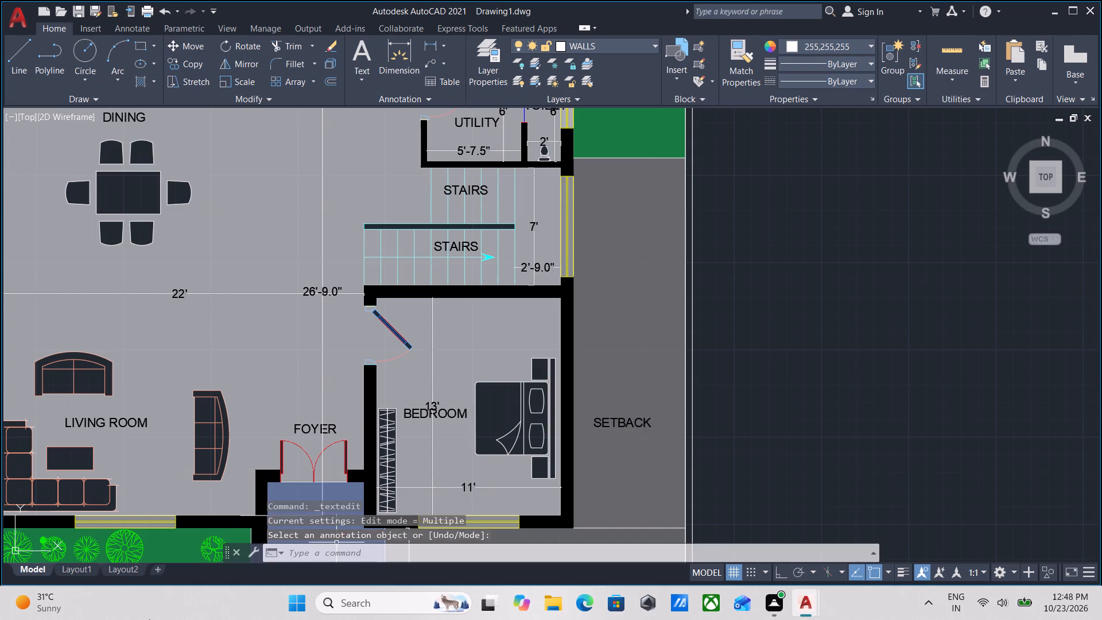
Fillet the two outer boundary wall lines into a sharp corner at the plot's northeast corner.
scroll(101, 619, down, 2)
middle_drag(94, 612, 288, 502)
scroll(308, 509, down, 2)
middle_drag(308, 504, 309, 494)
scroll(321, 472, down, 2)
middle_drag(321, 475, 378, 416)
scroll(378, 448, up, 1)
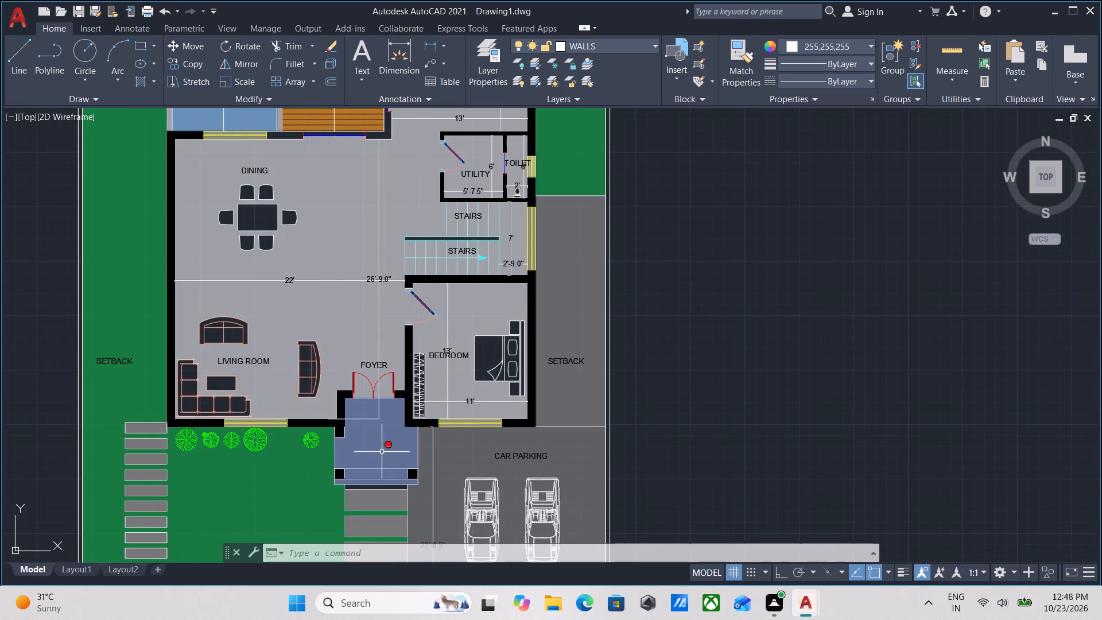
middle_drag(245, 491, 340, 392)
middle_drag(290, 497, 337, 418)
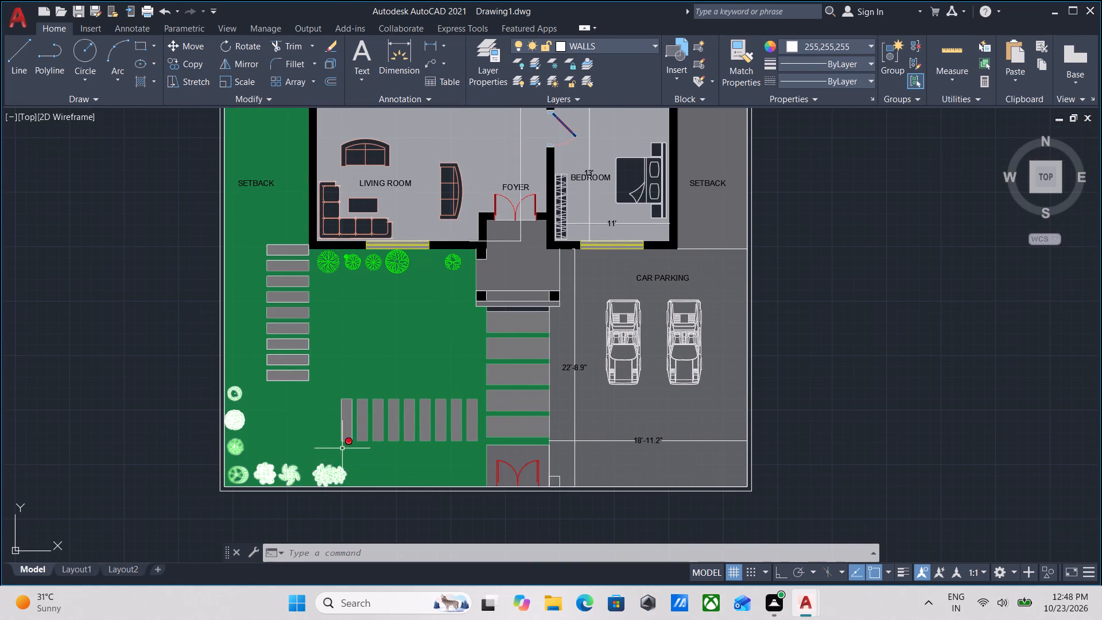
scroll(343, 448, down, 2)
middle_drag(348, 447, 420, 614)
scroll(546, 280, up, 2)
scroll(623, 205, up, 2)
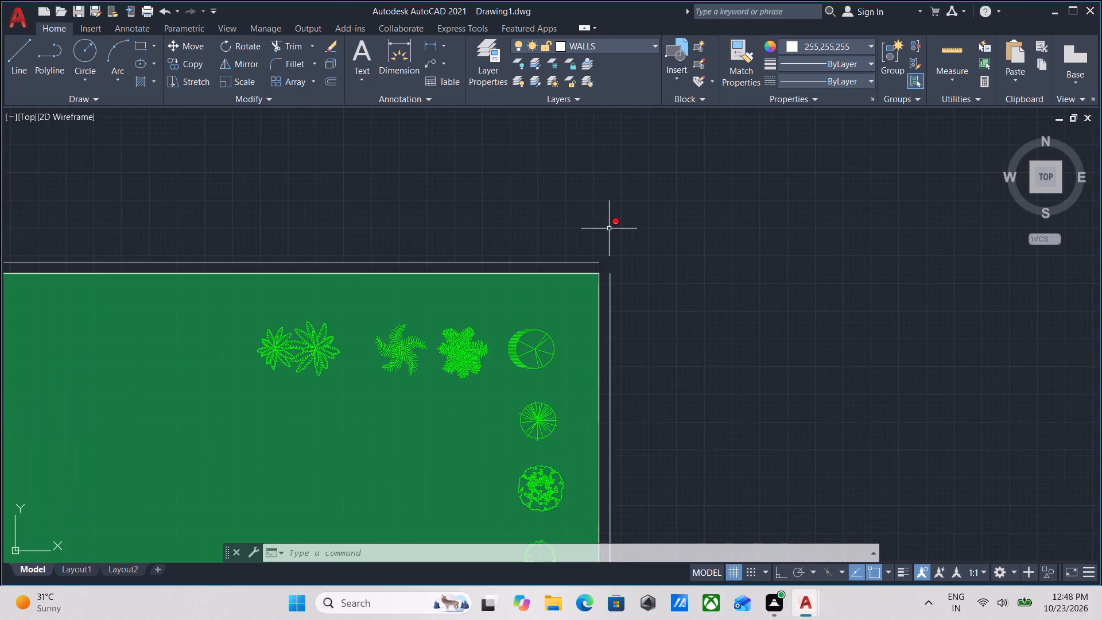
scroll(608, 229, up, 2)
key(f)
key(Return)
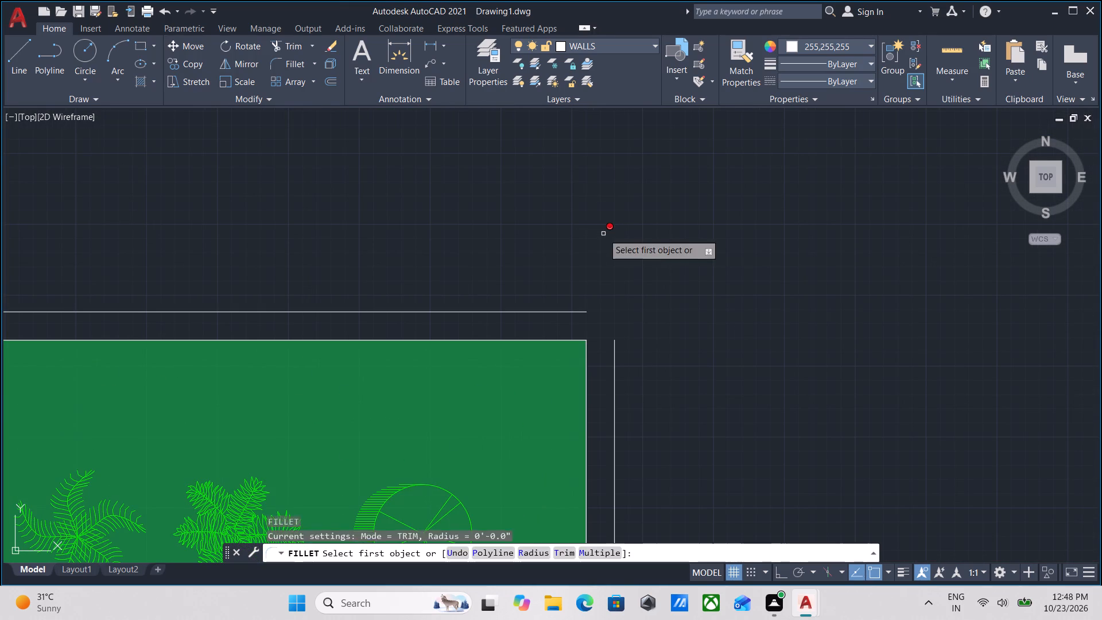
click(557, 312)
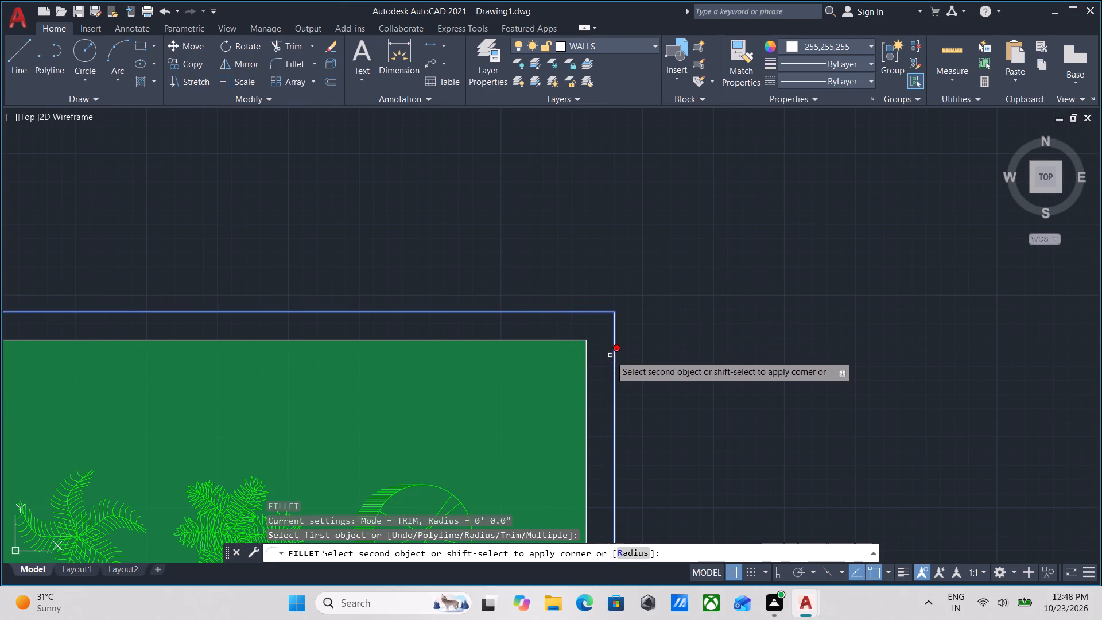
click(611, 355)
click(612, 351)
Fillet the two outer boundary wall lines into a sharp corner at the plot's northwest corner.
scroll(615, 351, down, 2)
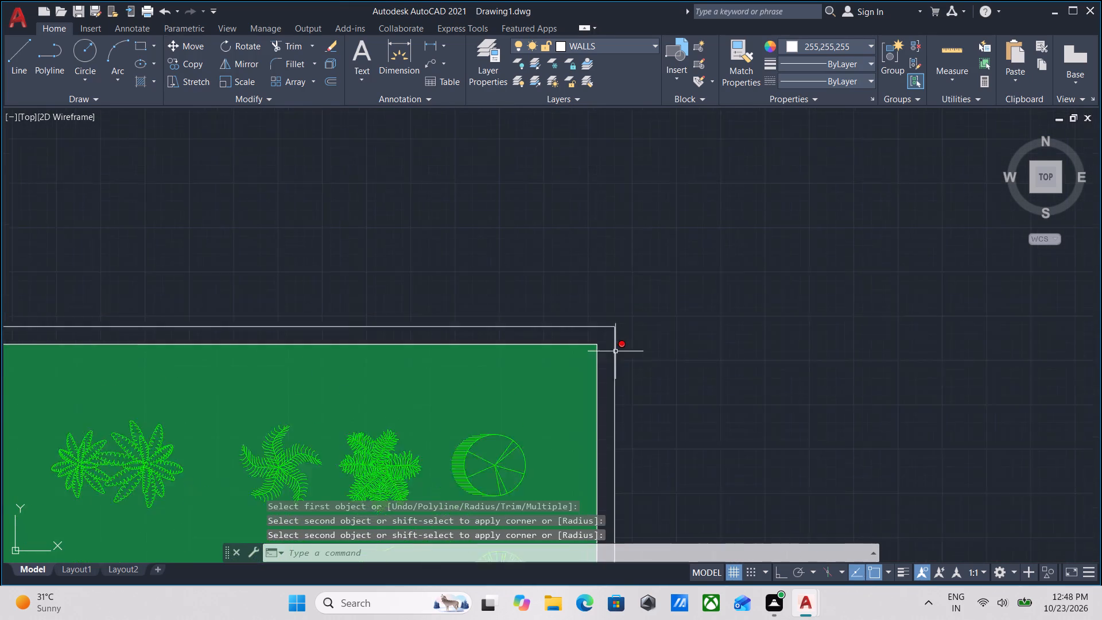
scroll(615, 351, down, 1)
middle_drag(631, 334, 762, 199)
scroll(684, 267, down, 2)
middle_drag(684, 267, 809, 223)
scroll(507, 166, up, 2)
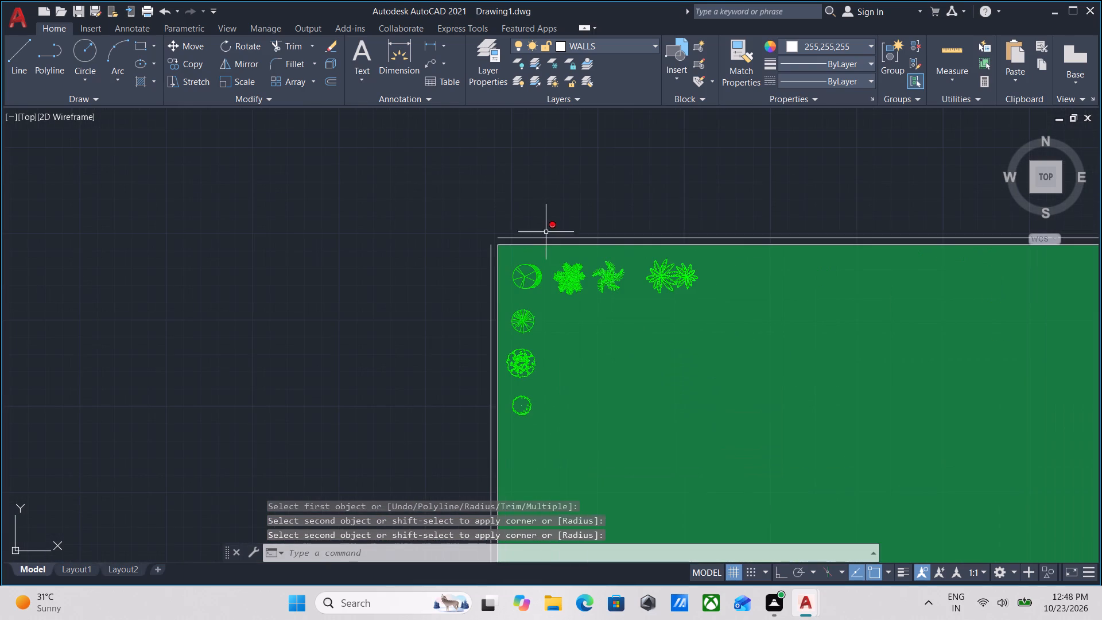
click(546, 238)
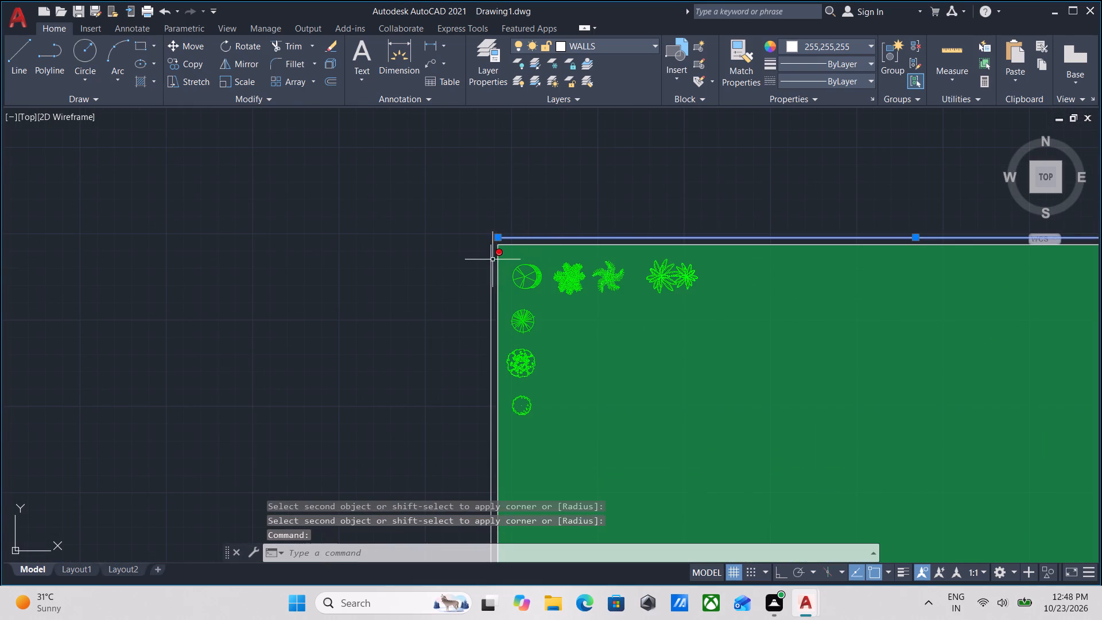
key(f)
key(Return)
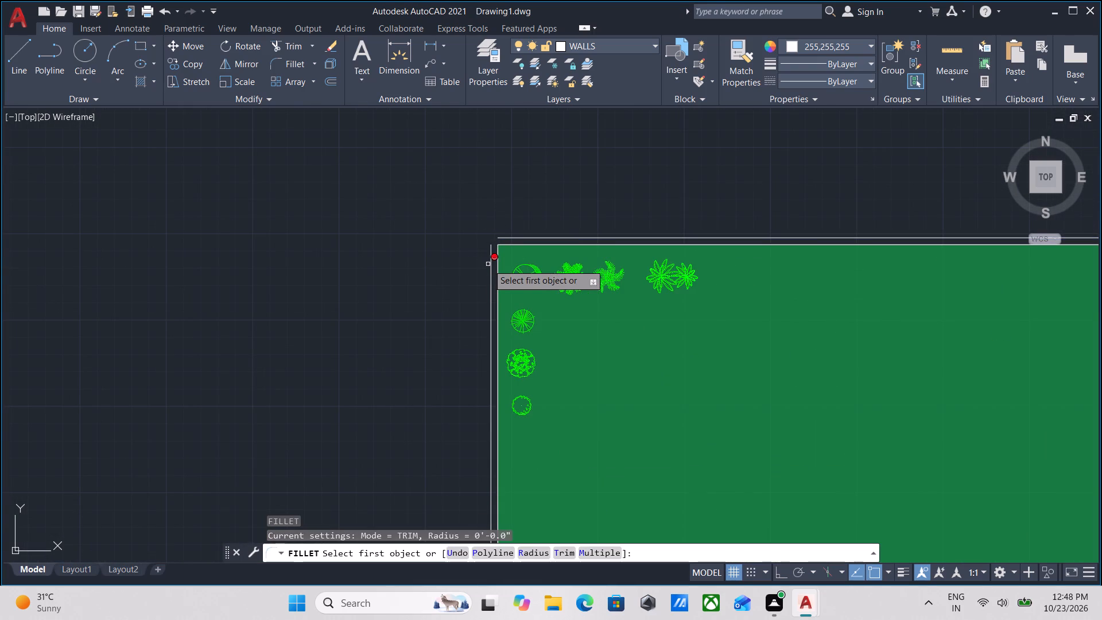
click(492, 257)
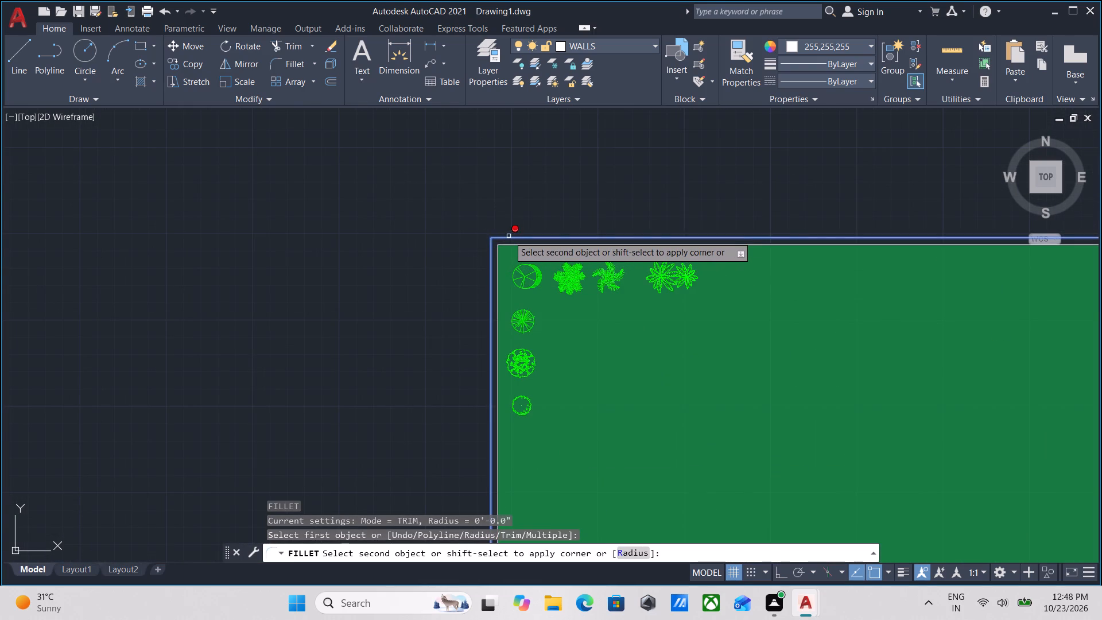
click(510, 239)
Look over the separate bare wall outline and the furnished plot plan around the house and its side strips.
scroll(510, 239, down, 3)
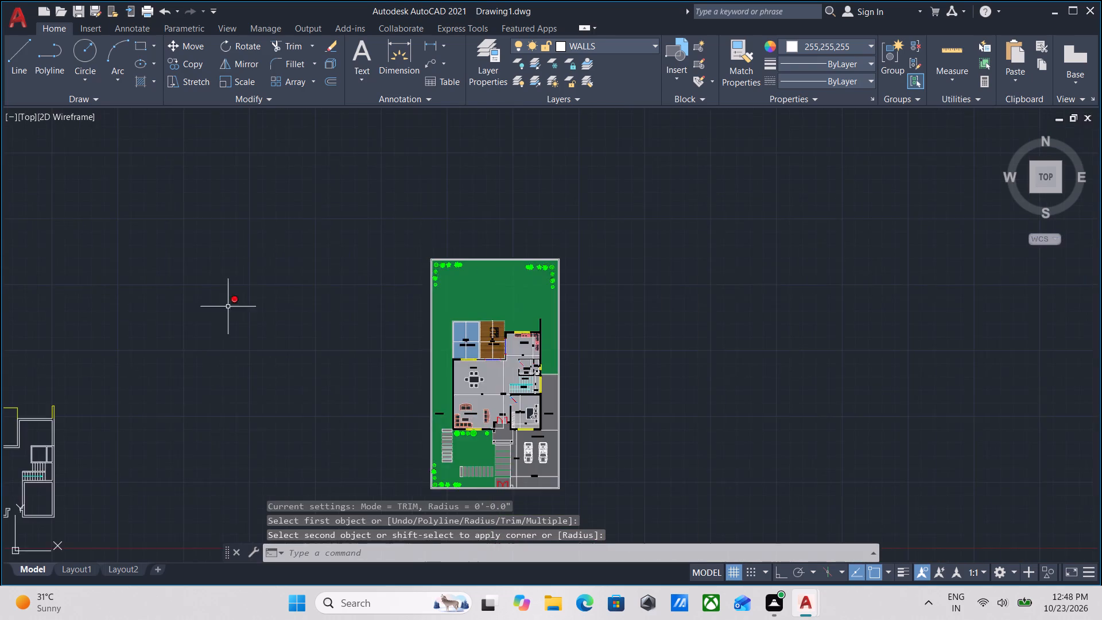
scroll(213, 313, down, 3)
middle_drag(238, 303, 284, 274)
scroll(186, 352, up, 3)
scroll(254, 354, down, 1)
middle_drag(254, 354, 284, 354)
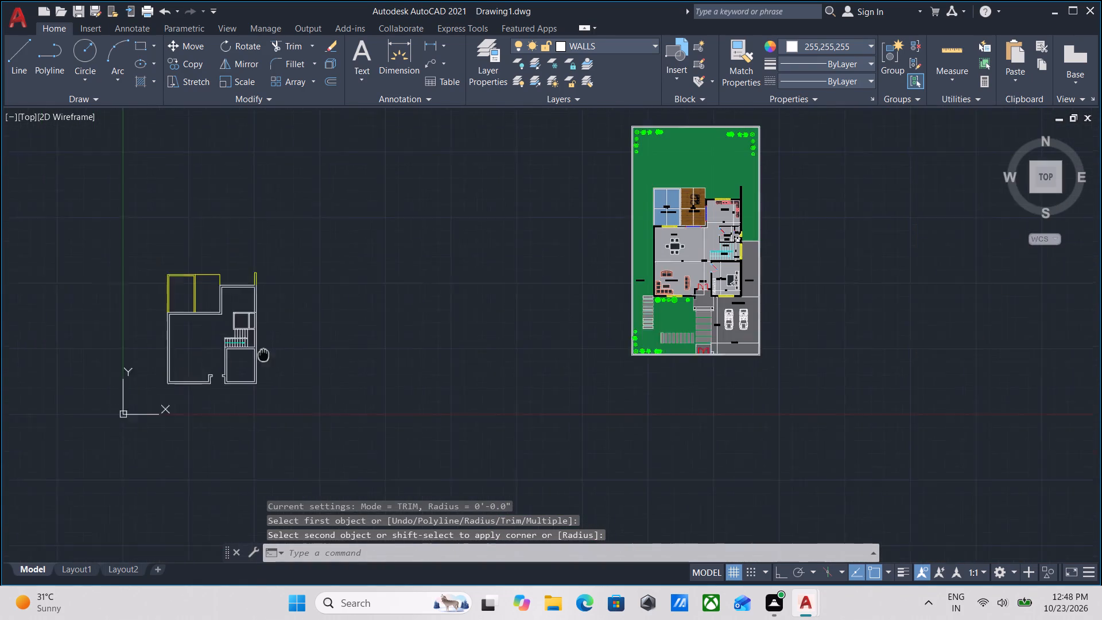
middle_drag(284, 354, 316, 354)
middle_drag(635, 338, 395, 387)
scroll(550, 336, up, 2)
scroll(704, 332, down, 1)
middle_drag(709, 327, 739, 300)
scroll(733, 336, up, 1)
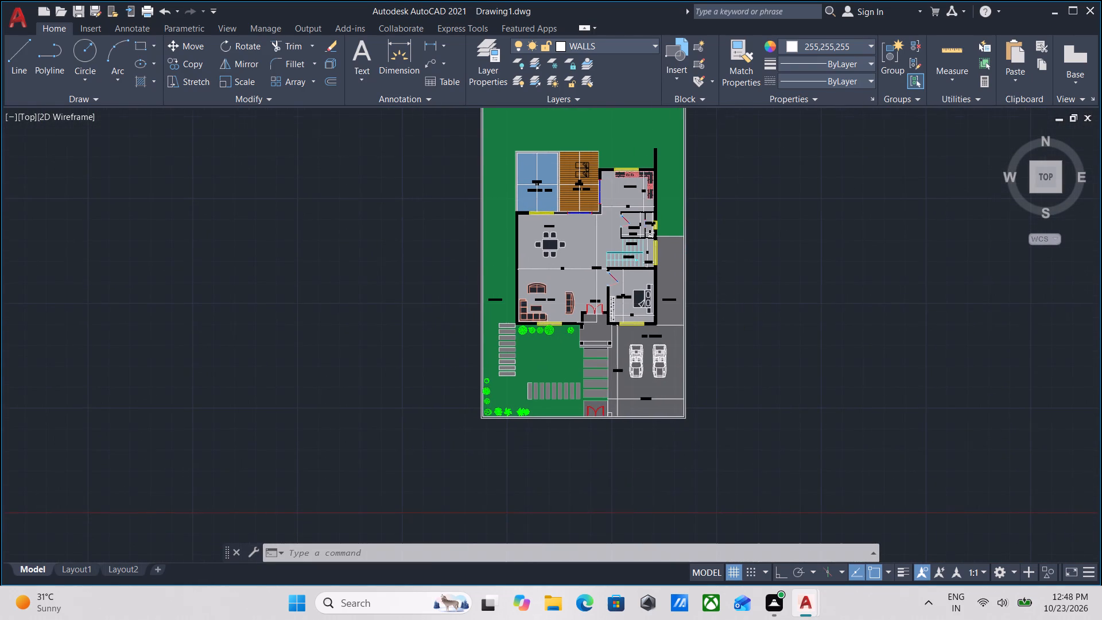
scroll(703, 362, down, 1)
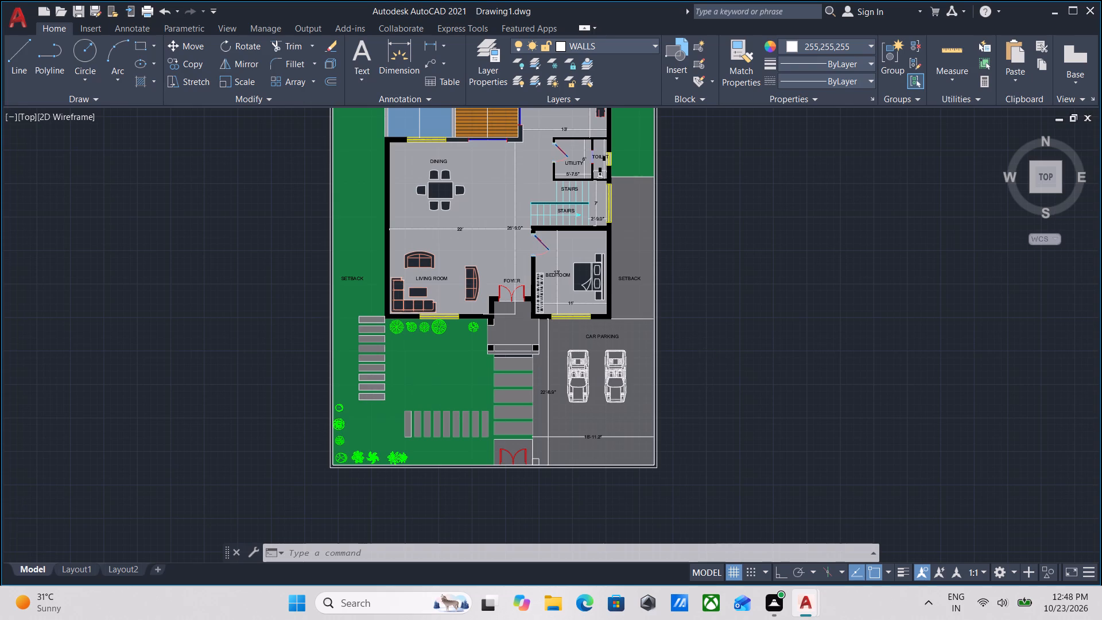
middle_drag(703, 362, 693, 457)
scroll(614, 378, up, 2)
scroll(456, 341, up, 1)
scroll(439, 340, down, 1)
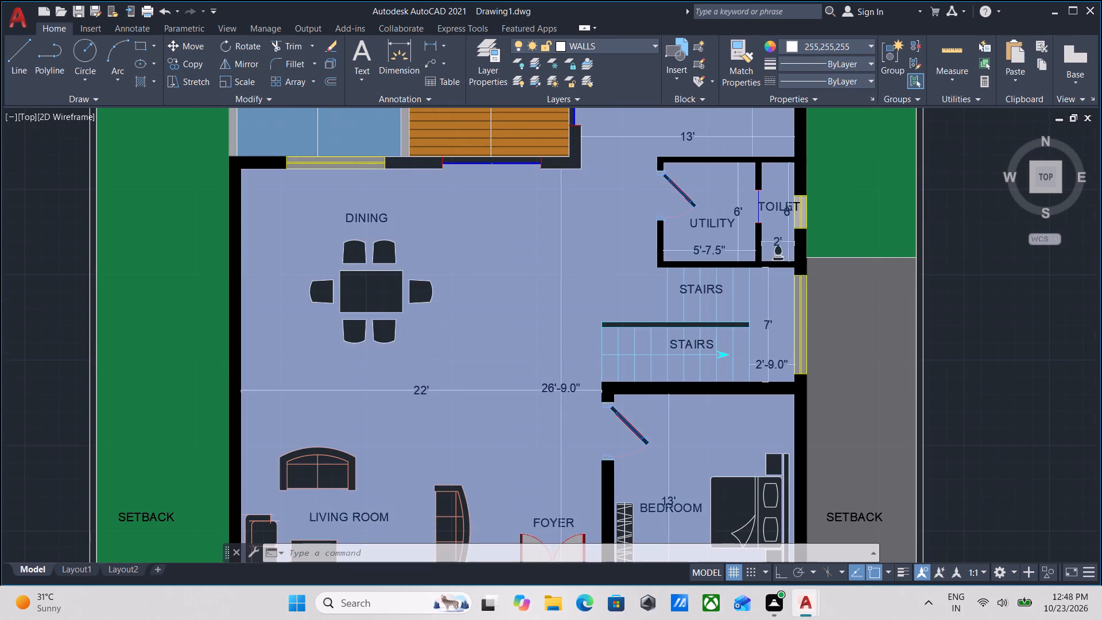
middle_drag(439, 340, 434, 351)
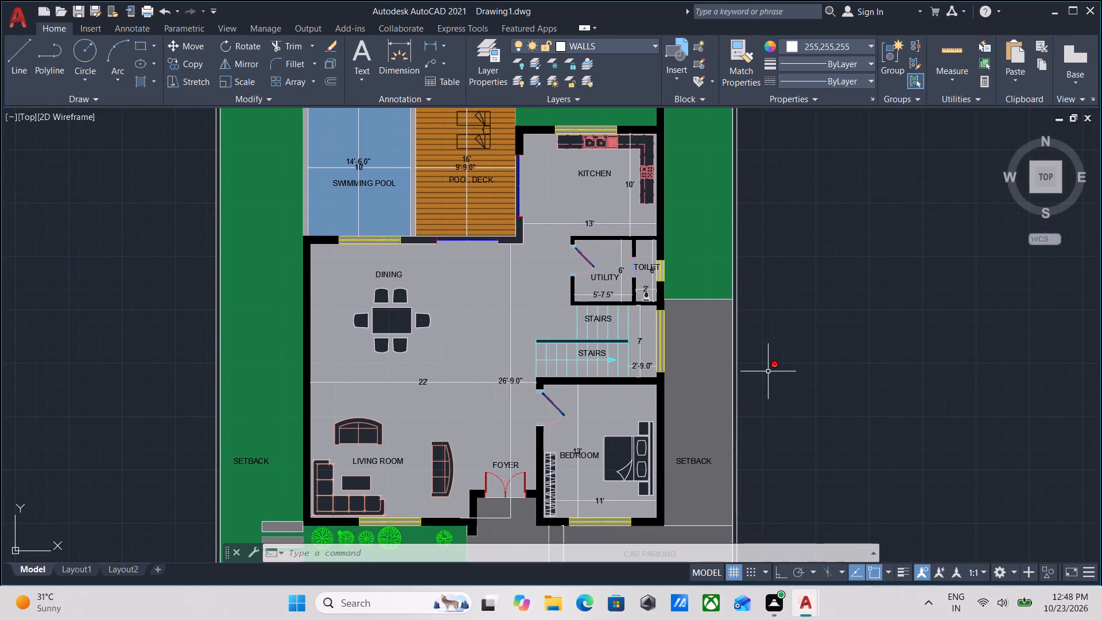
Add a horizontal linear dimension across the paved east SETBACK strip, from the bedroom's outer wall face to the boundary wall's inner line.
key(d)
text(LI)
key(Return)
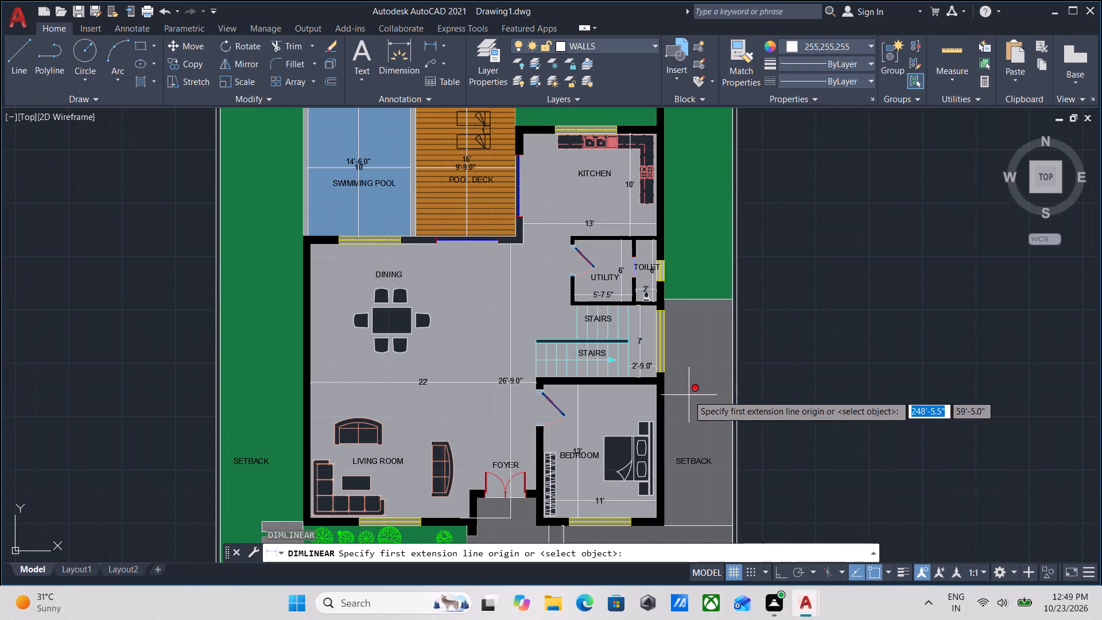
scroll(687, 395, up, 2)
scroll(641, 355, down, 2)
scroll(654, 385, up, 2)
middle_drag(633, 458, 595, 361)
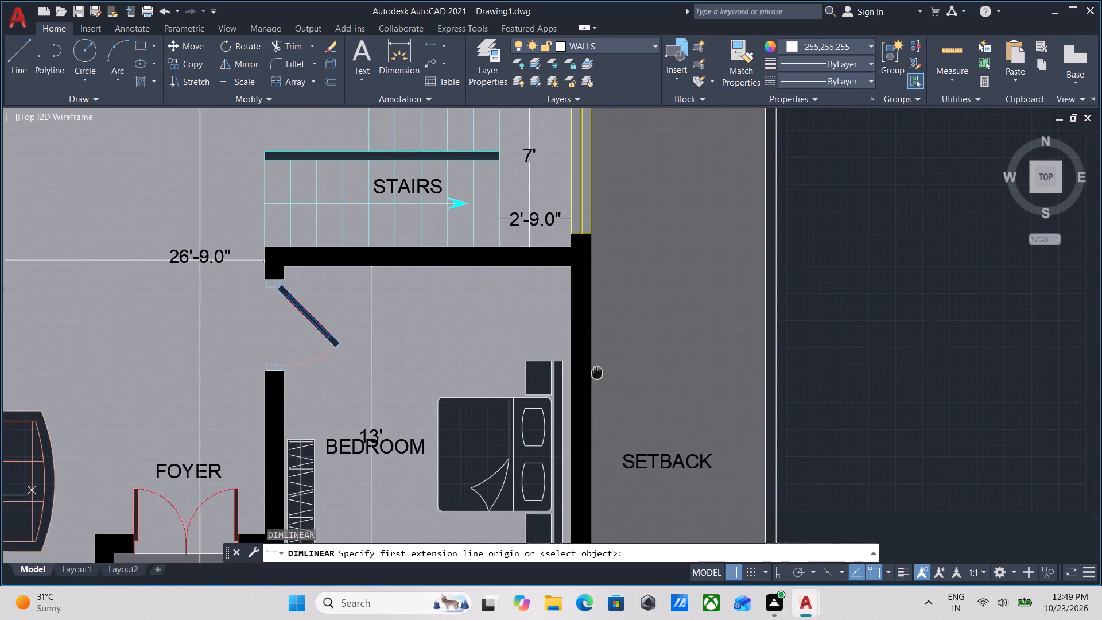
middle_drag(595, 361, 591, 341)
scroll(576, 382, up, 1)
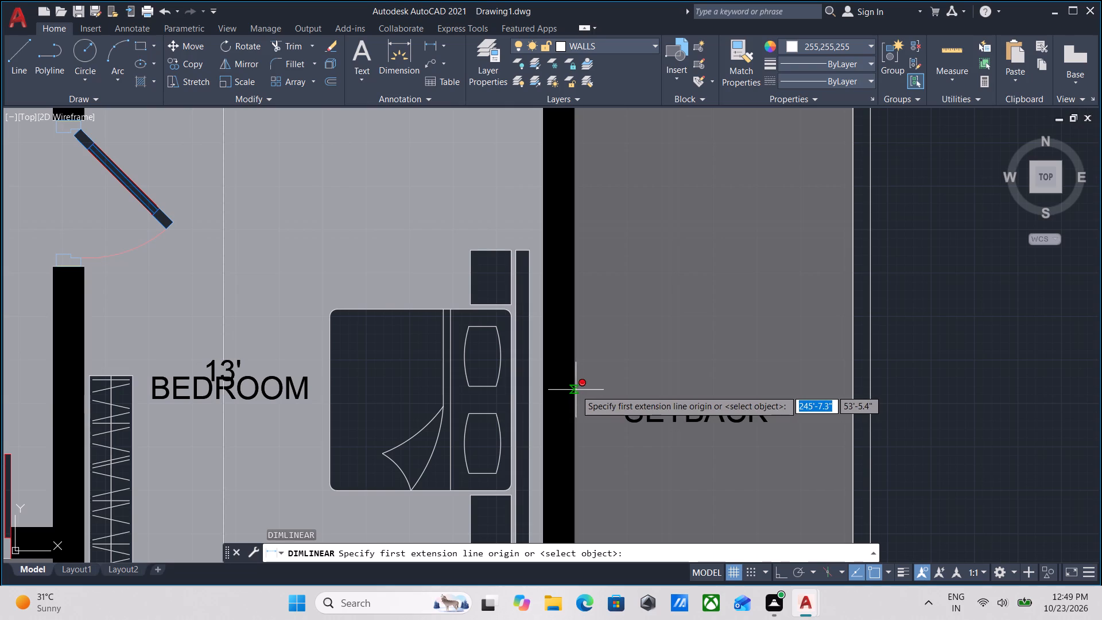
click(575, 390)
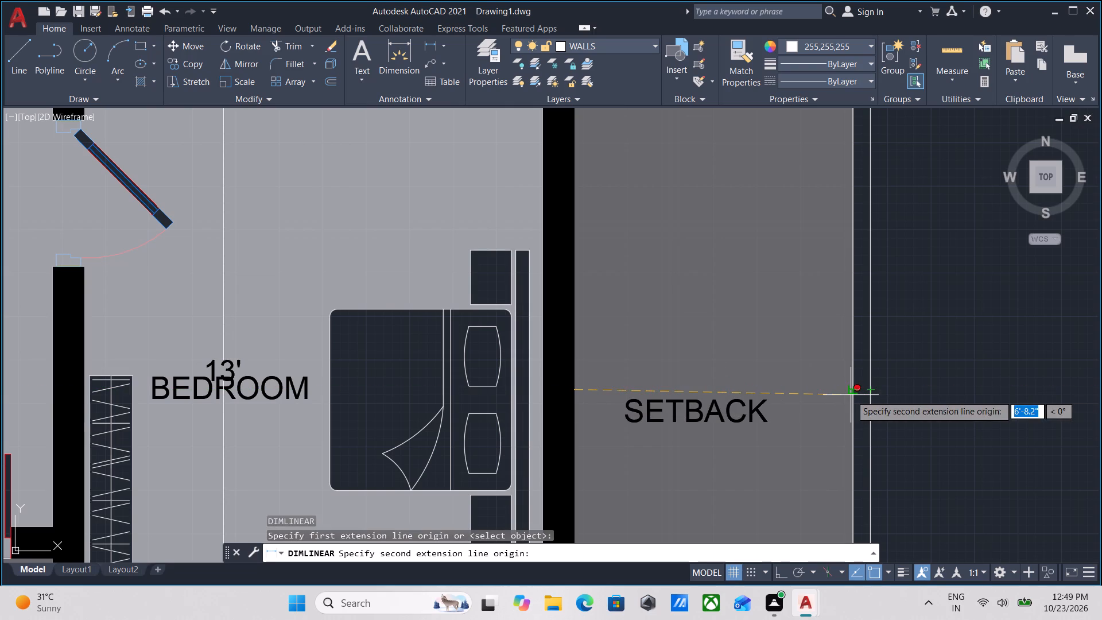
click(851, 395)
click(849, 374)
Add a horizontal linear dimension across the green west SETBACK strip, from the boundary wall's inner line to the living room's outer wall face.
scroll(701, 348, down, 2)
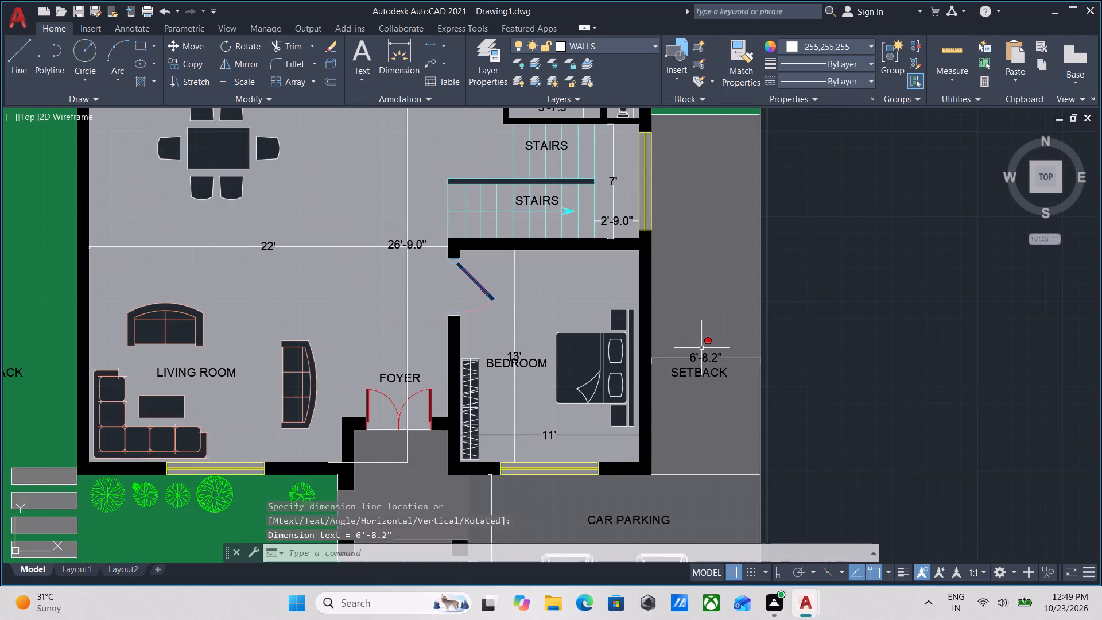
middle_drag(724, 348, 775, 274)
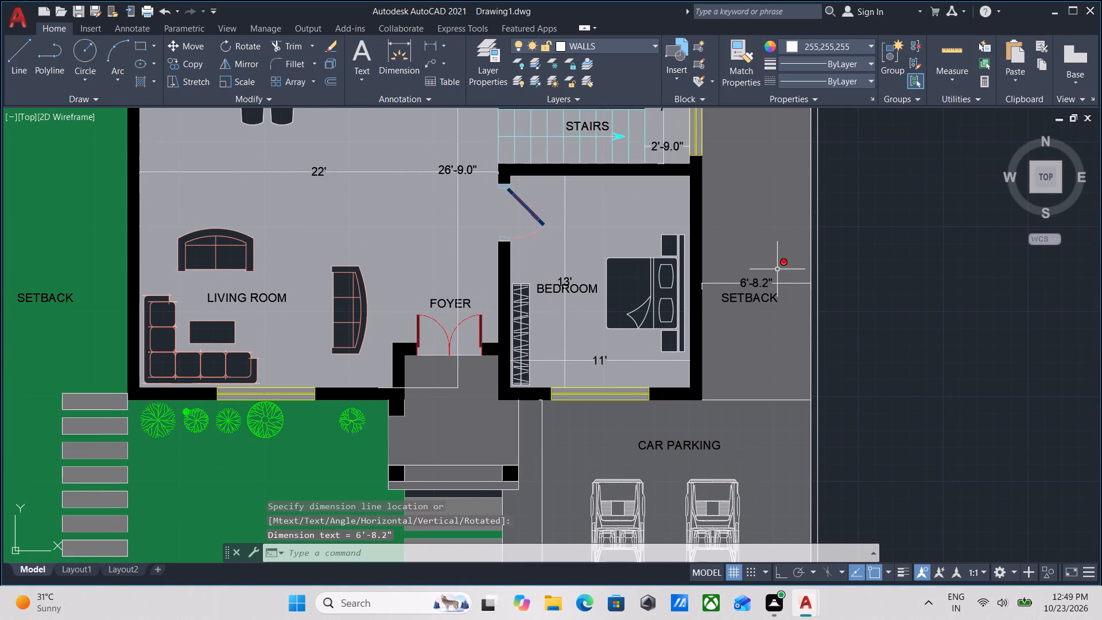
scroll(734, 351, down, 1)
middle_drag(594, 365, 746, 339)
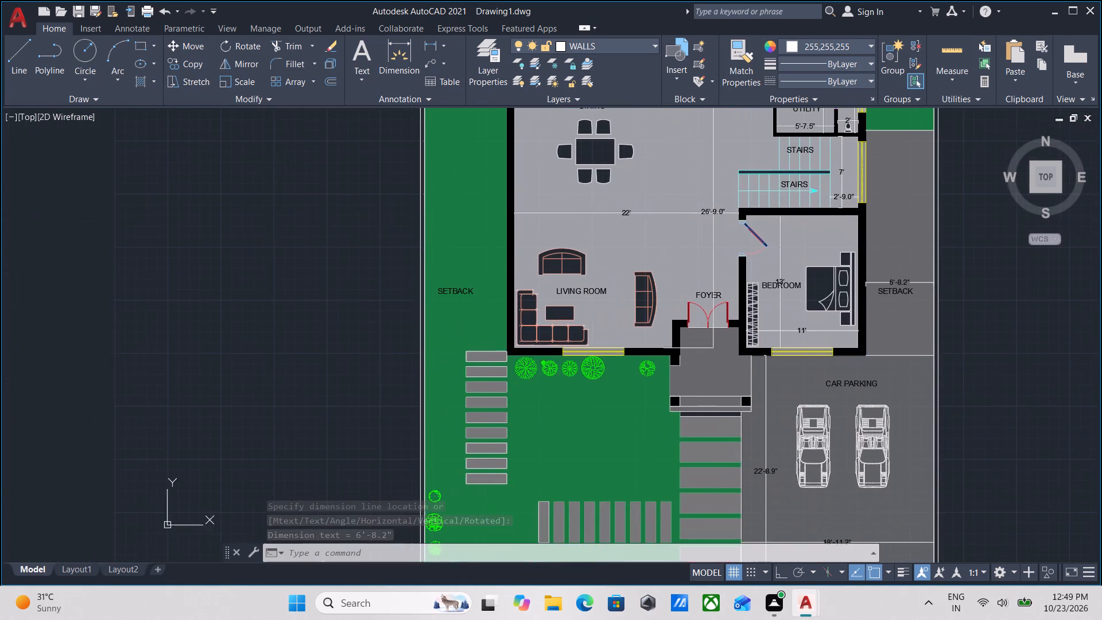
scroll(463, 286, up, 1)
middle_drag(463, 286, 481, 361)
text(DLI)
key(Return)
scroll(426, 343, up, 1)
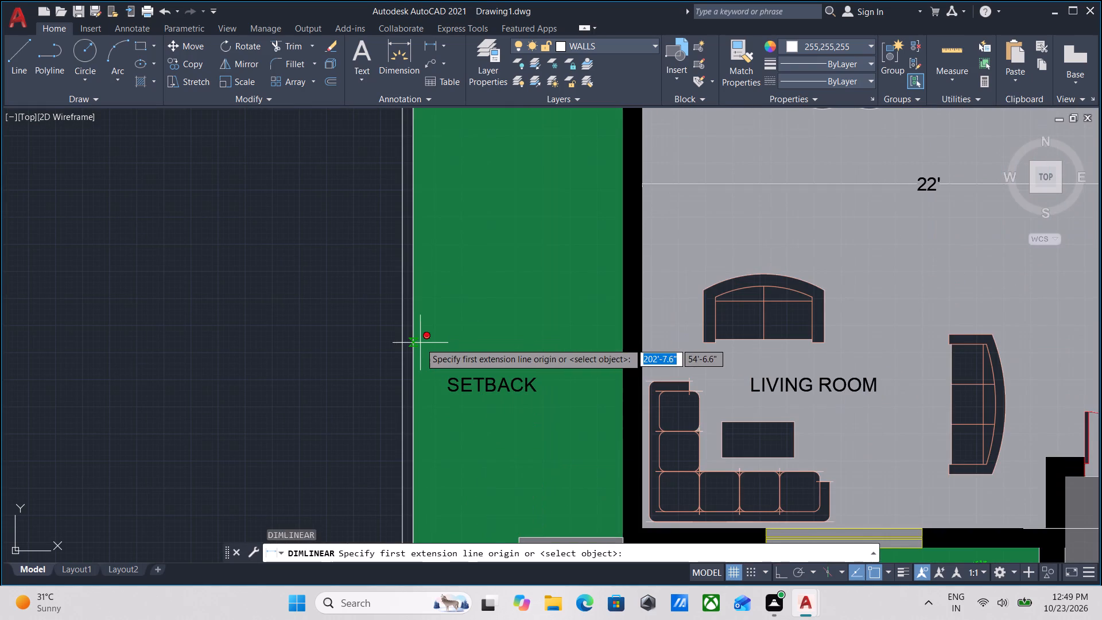
click(415, 347)
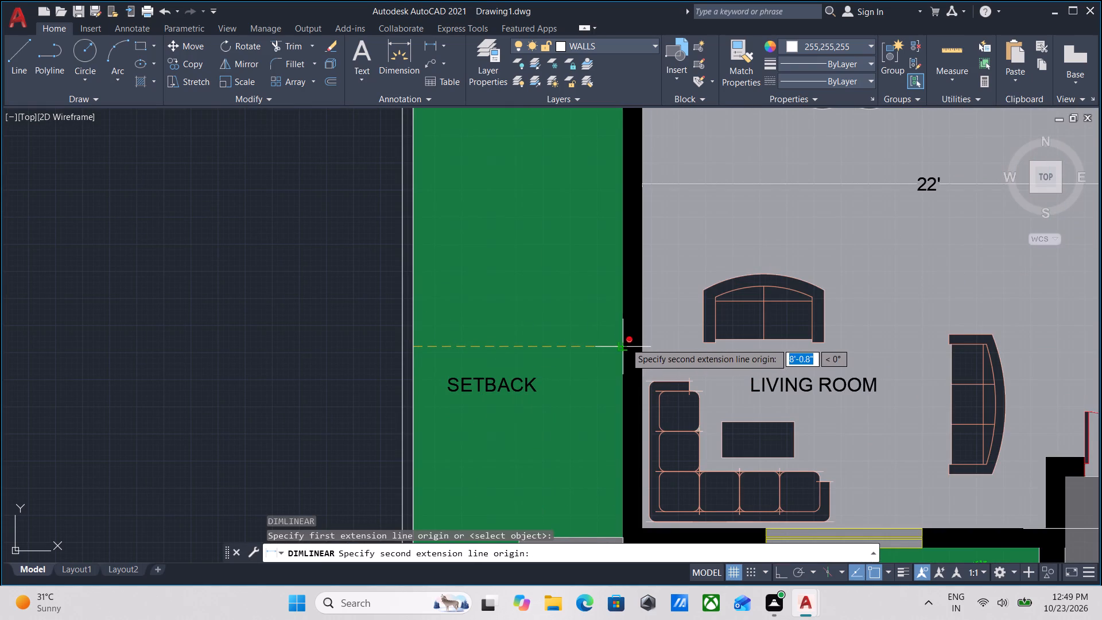
click(626, 343)
click(622, 339)
Copy the entire bare wall outline, including its stairs and yellow pool walls, to the empty area east of the furnished plot plan.
scroll(537, 313, down, 2)
middle_drag(519, 301, 442, 261)
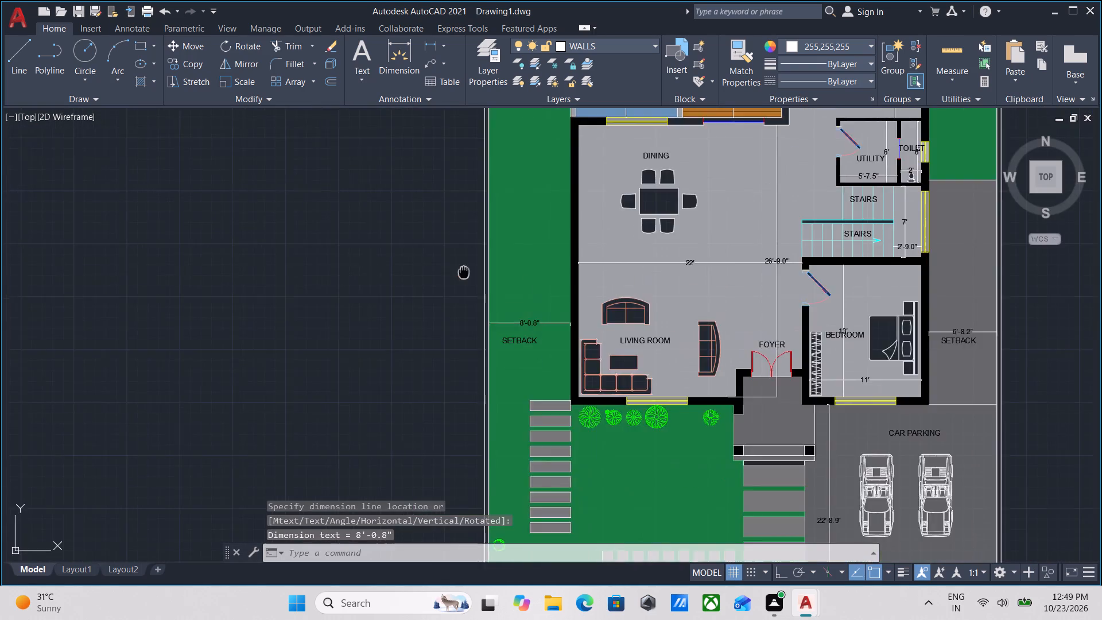
middle_drag(442, 261, 369, 229)
scroll(401, 296, down, 2)
middle_drag(385, 278, 336, 216)
scroll(514, 379, up, 1)
scroll(393, 366, down, 1)
middle_drag(393, 366, 498, 435)
scroll(520, 456, up, 1)
scroll(514, 456, down, 2)
middle_drag(498, 449, 638, 373)
scroll(123, 388, up, 1)
click(323, 434)
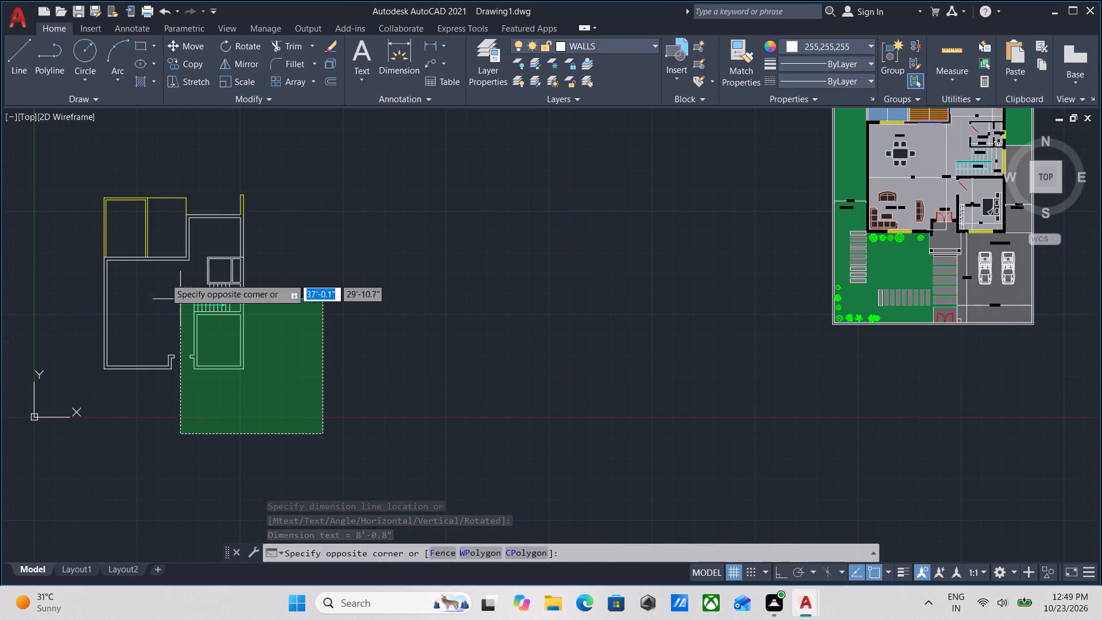
click(92, 204)
scroll(220, 323, up, 1)
middle_drag(220, 323, 273, 321)
scroll(273, 321, down, 1)
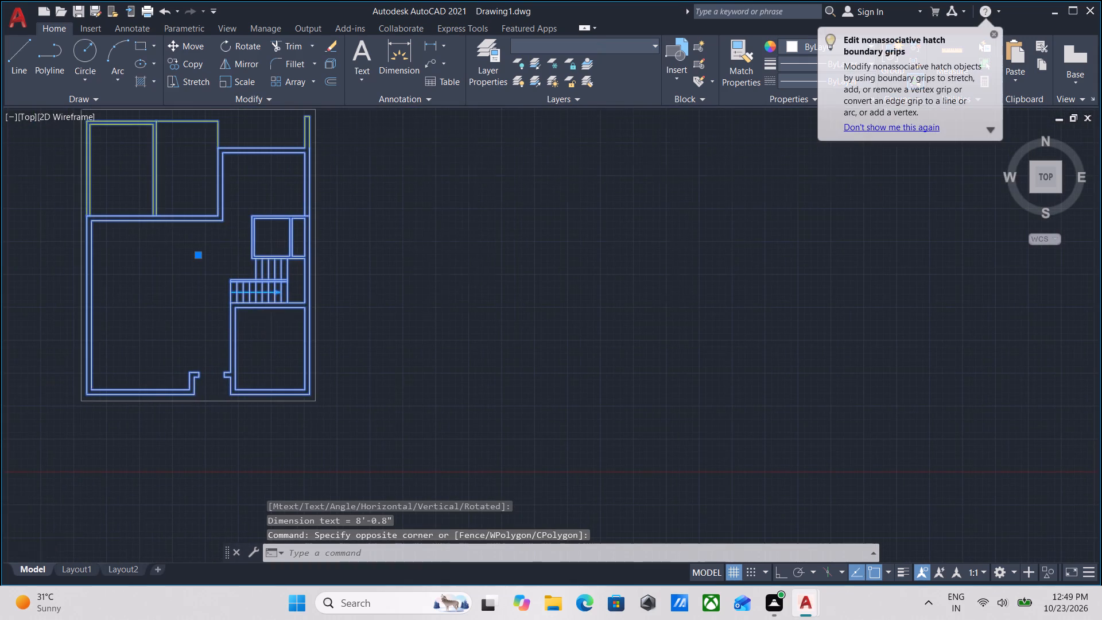
scroll(273, 321, down, 1)
middle_drag(273, 321, 291, 361)
text(CO)
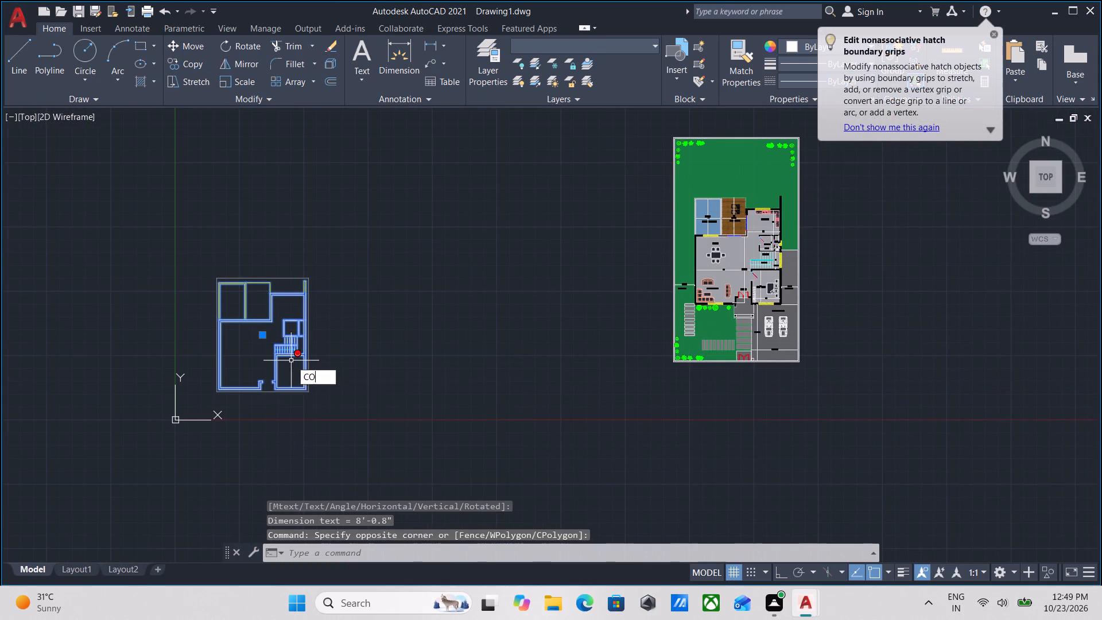
key(Return)
click(302, 387)
scroll(425, 330, down, 2)
middle_drag(425, 330, 143, 329)
scroll(466, 327, up, 2)
click(553, 324)
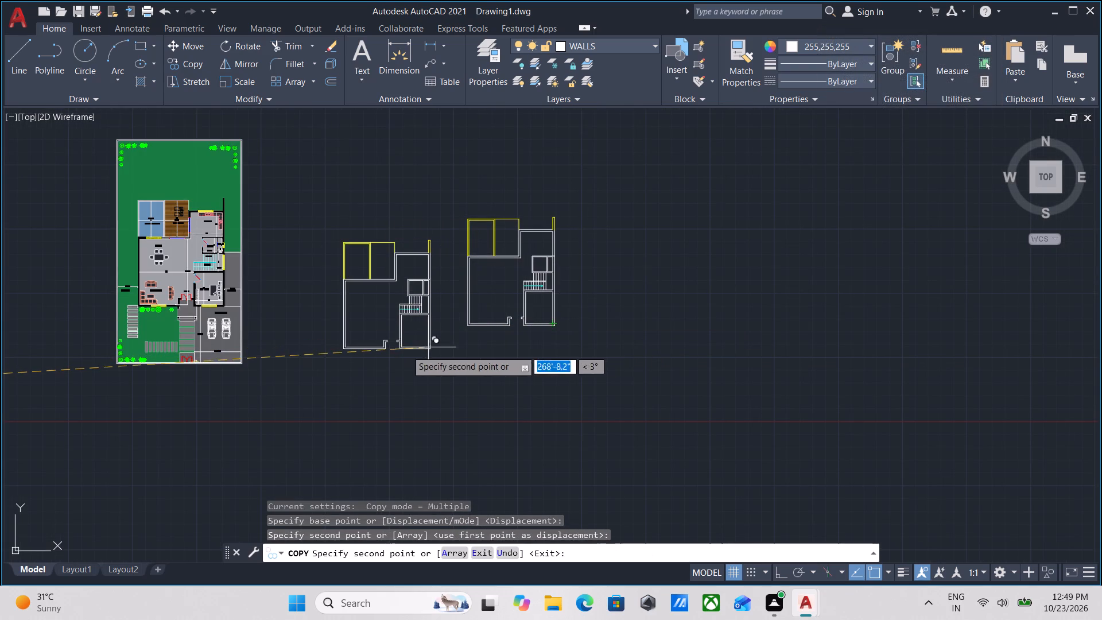
key(Escape)
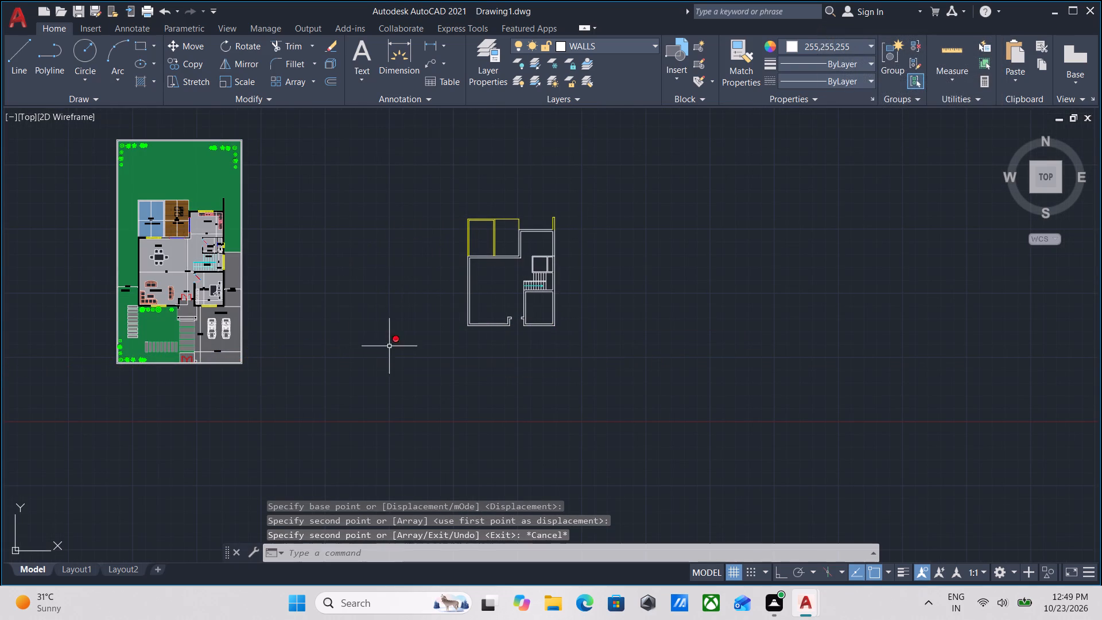
Ungroup the copied bare wall outline.
scroll(517, 347, up, 1)
middle_drag(517, 347, 482, 460)
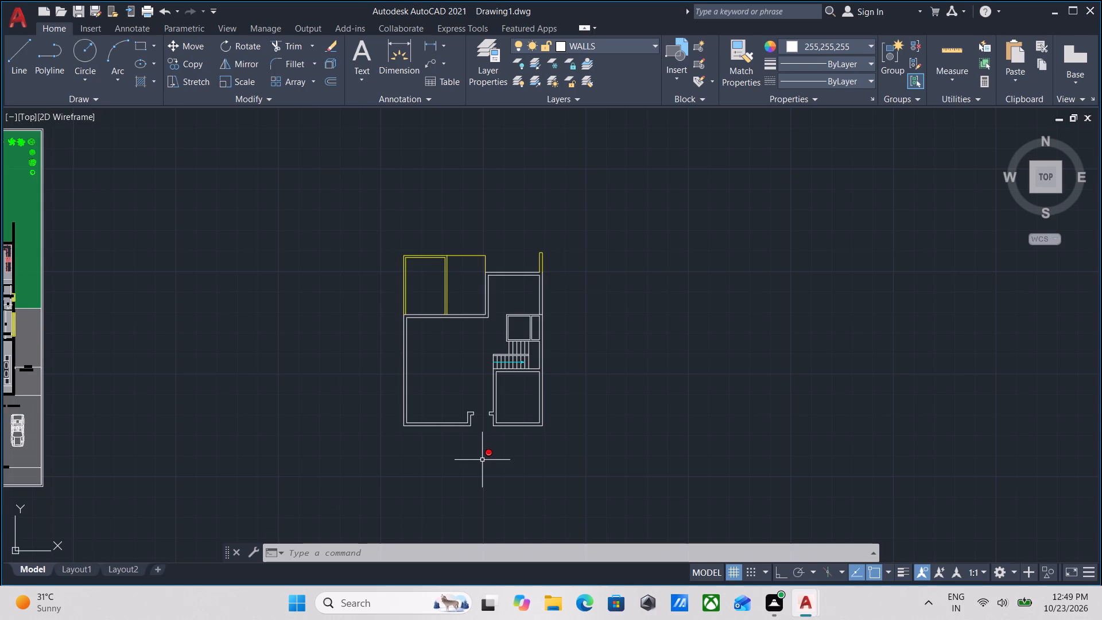
middle_drag(453, 281, 453, 297)
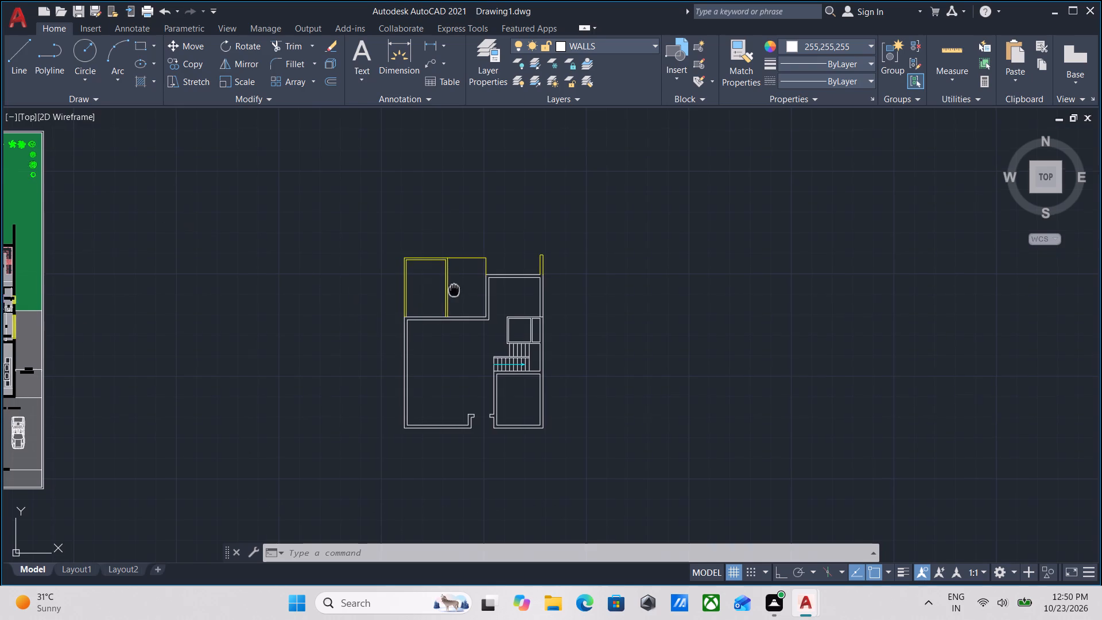
middle_drag(453, 297, 452, 319)
scroll(468, 297, up, 2)
click(406, 342)
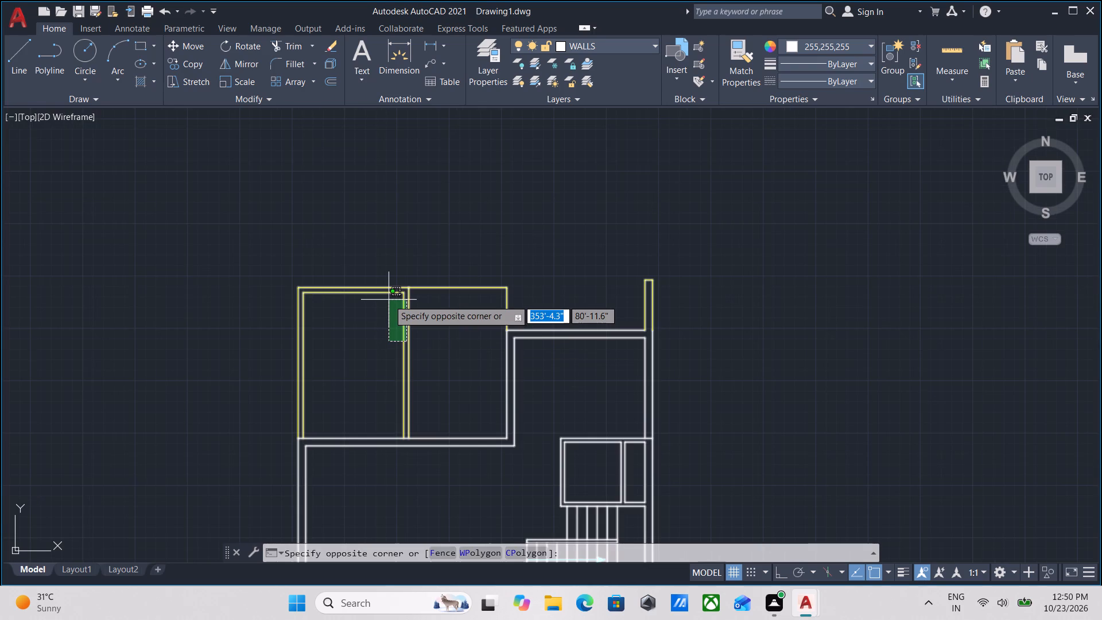
click(389, 300)
scroll(389, 300, down, 1)
middle_drag(389, 300, 421, 317)
text(UNG)
key(Return)
Erase the yellow pool walls north of the copied outline's large room, including the dividing wall.
scroll(421, 317, up, 2)
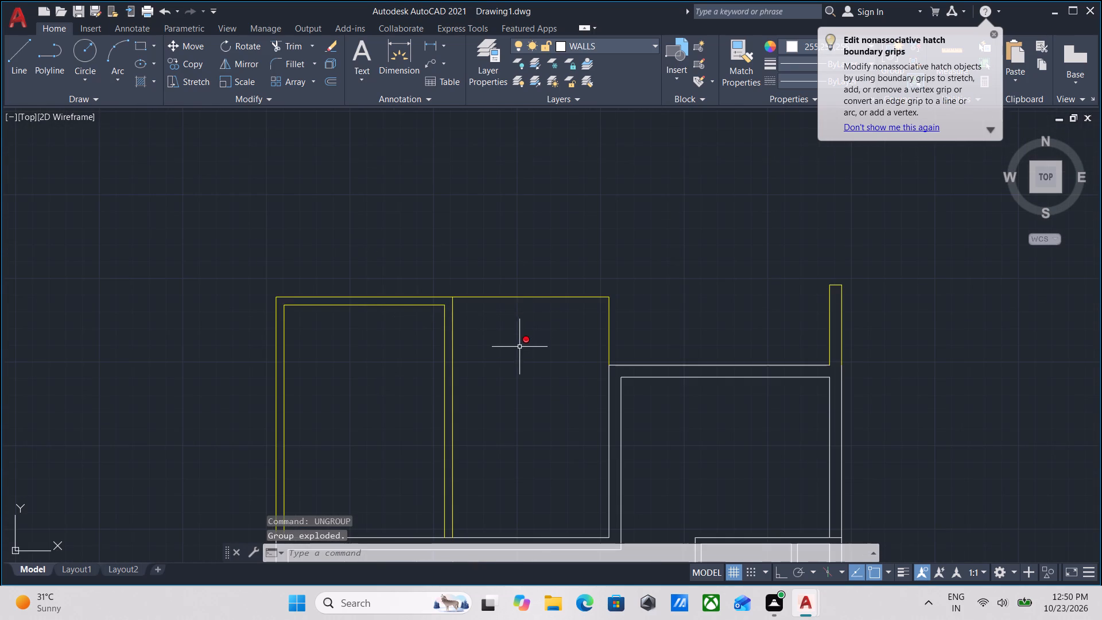
click(517, 347)
click(413, 328)
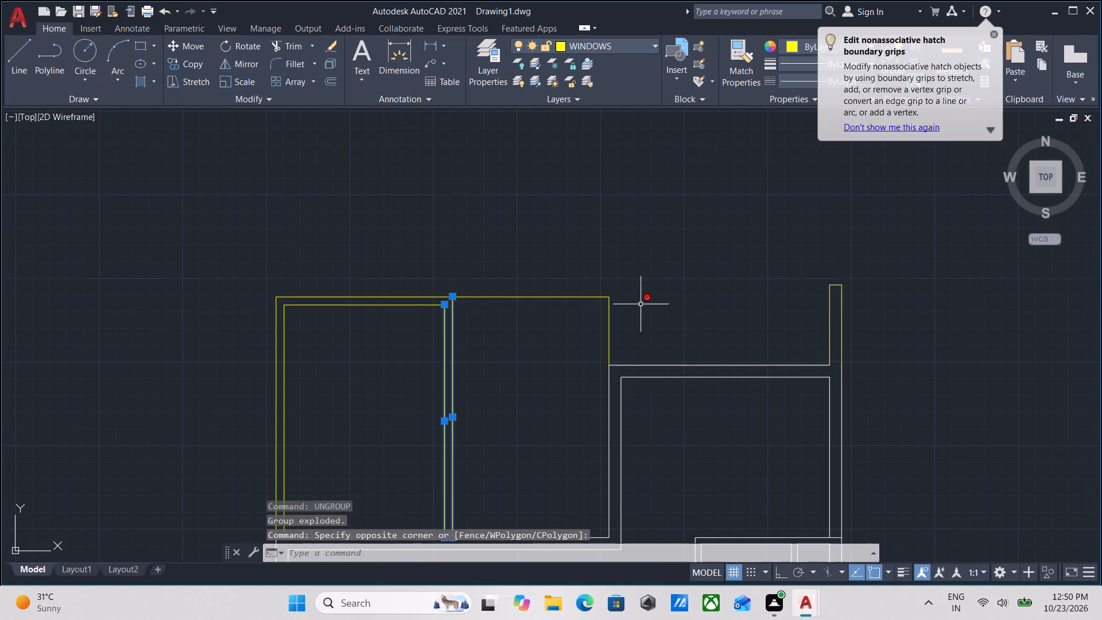
click(665, 290)
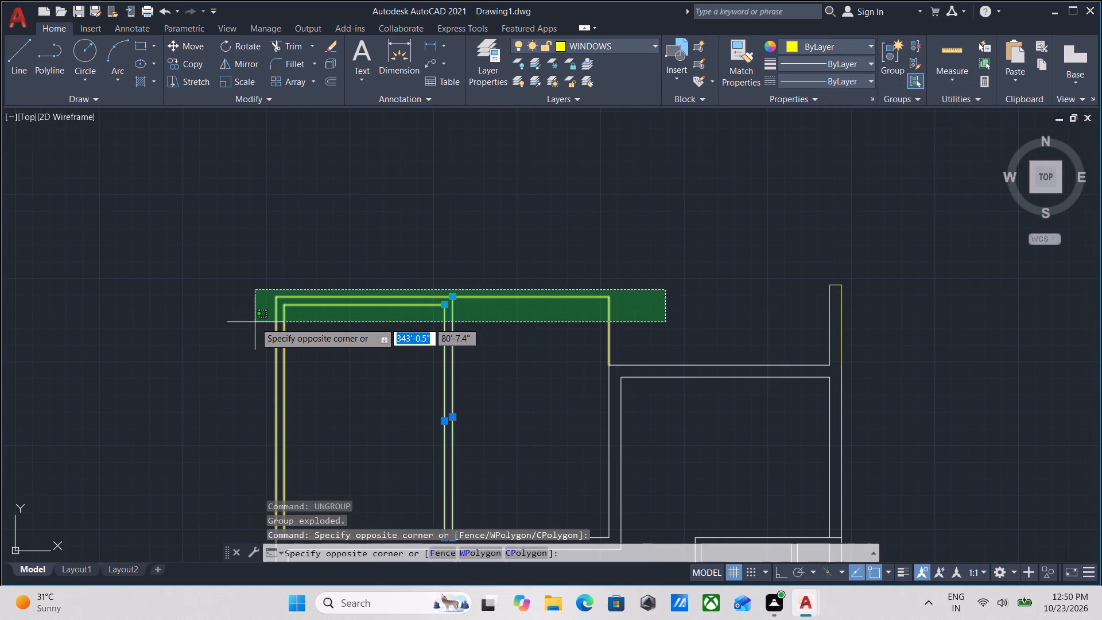
click(236, 322)
middle_drag(236, 322, 512, 259)
scroll(562, 309, down, 1)
middle_drag(562, 309, 499, 311)
right_click(499, 311)
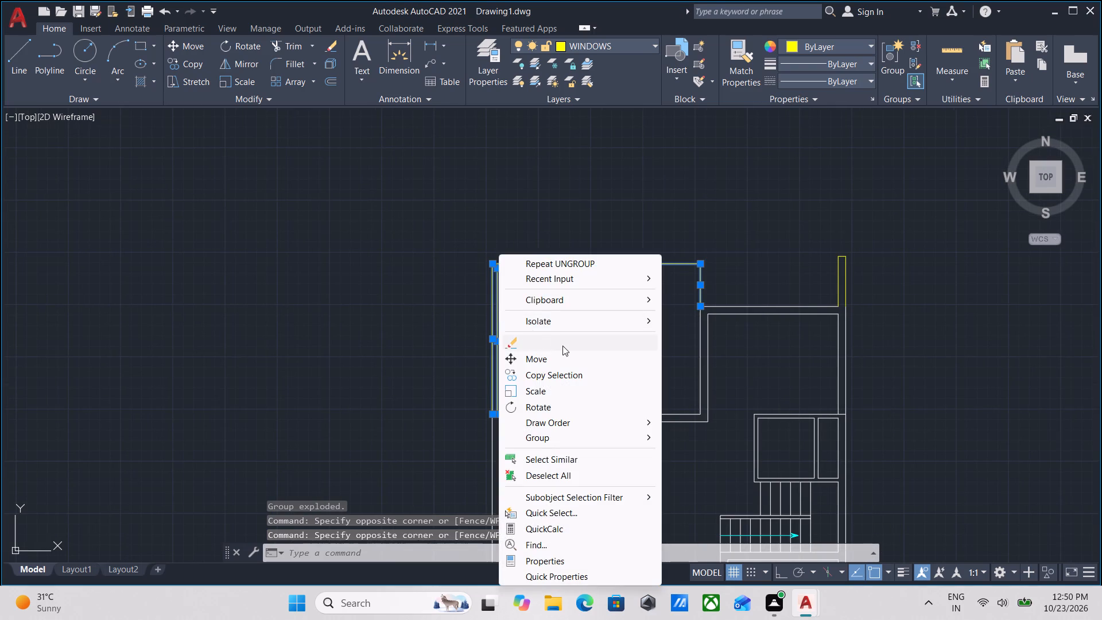
click(562, 346)
With Ortho on, draw a line about 10'-9" north from the large room's northwest outer corner and east to the existing north wall's corner.
scroll(655, 334, down, 1)
middle_drag(655, 334, 622, 351)
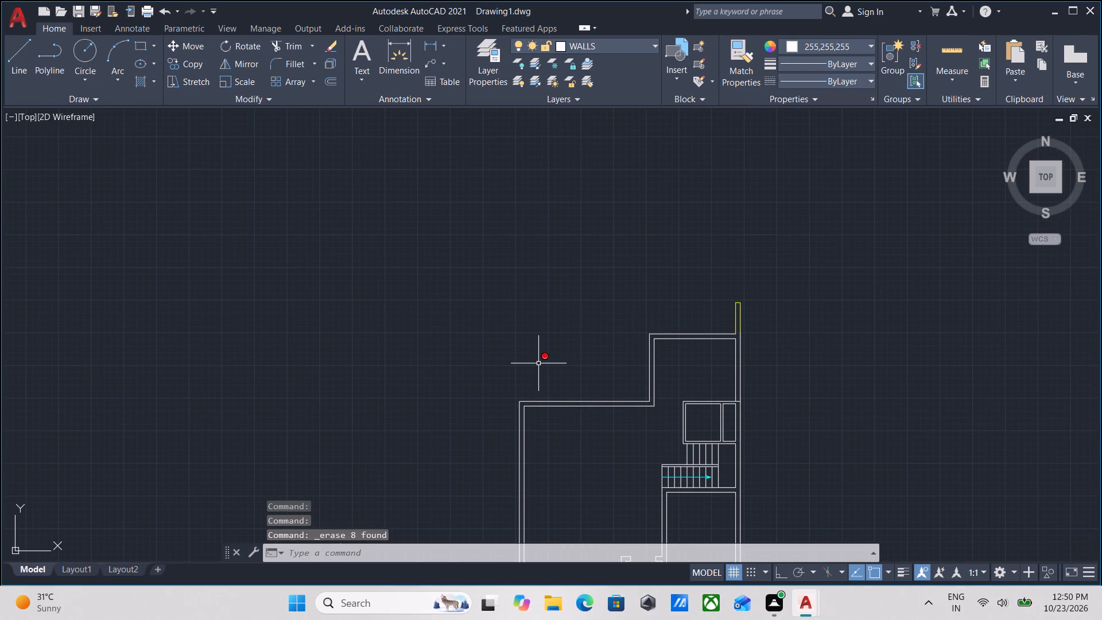
key(l)
key(Return)
scroll(515, 401, up, 3)
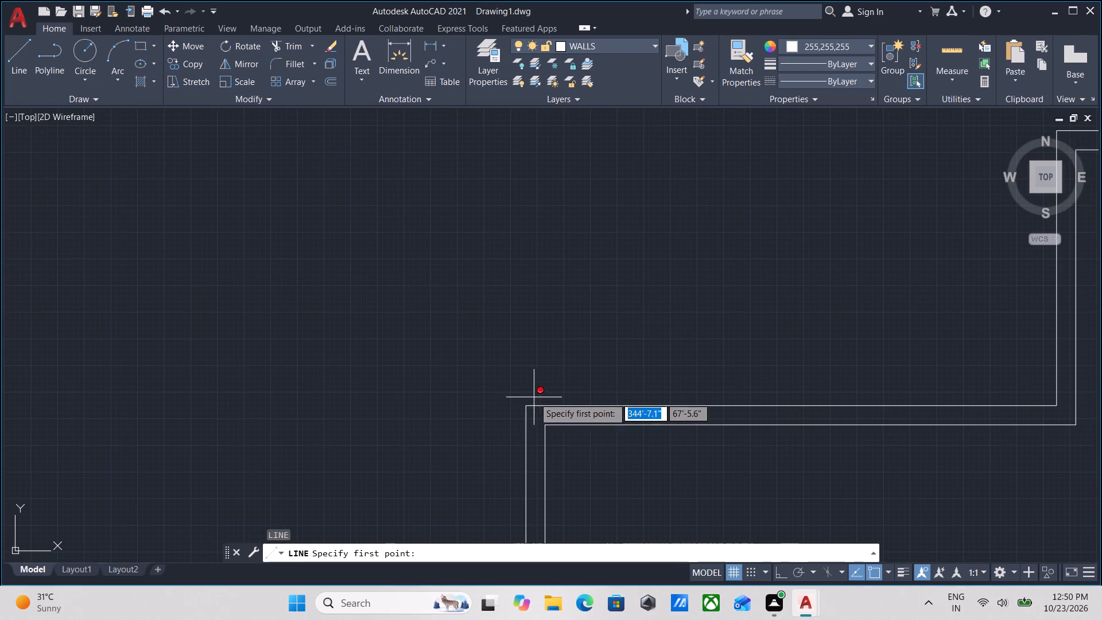
click(525, 406)
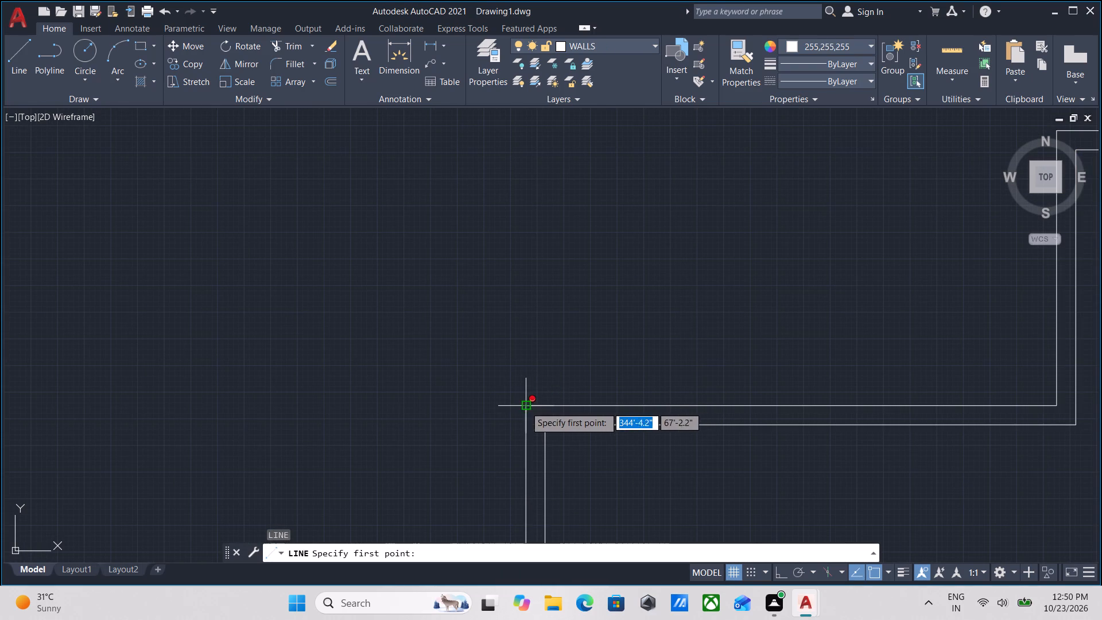
middle_drag(513, 219, 481, 263)
key(F8)
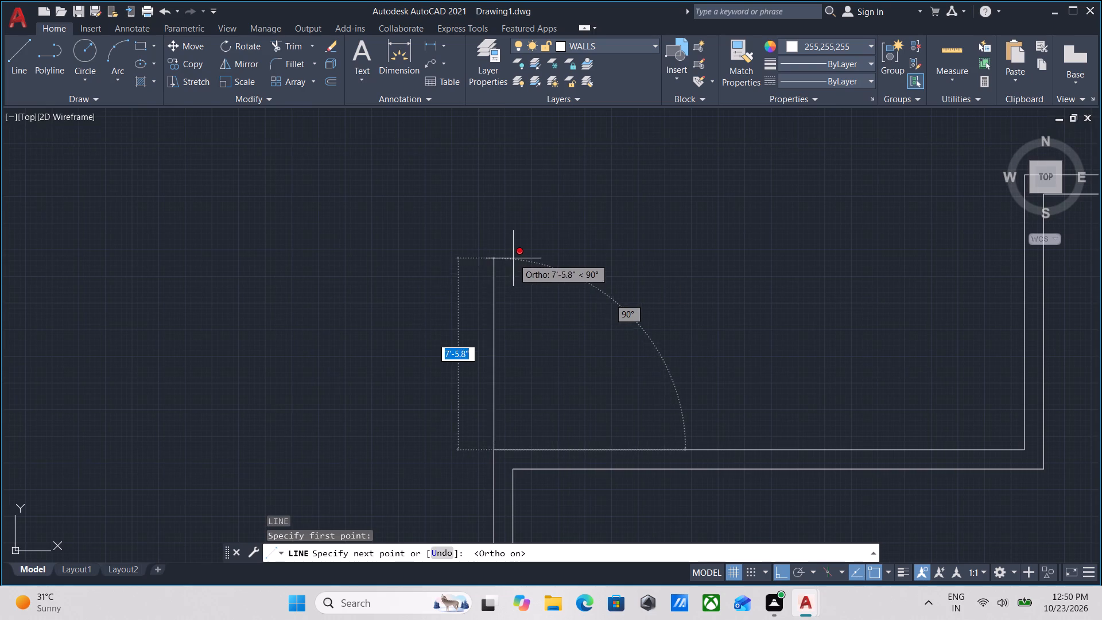
scroll(513, 258, down, 2)
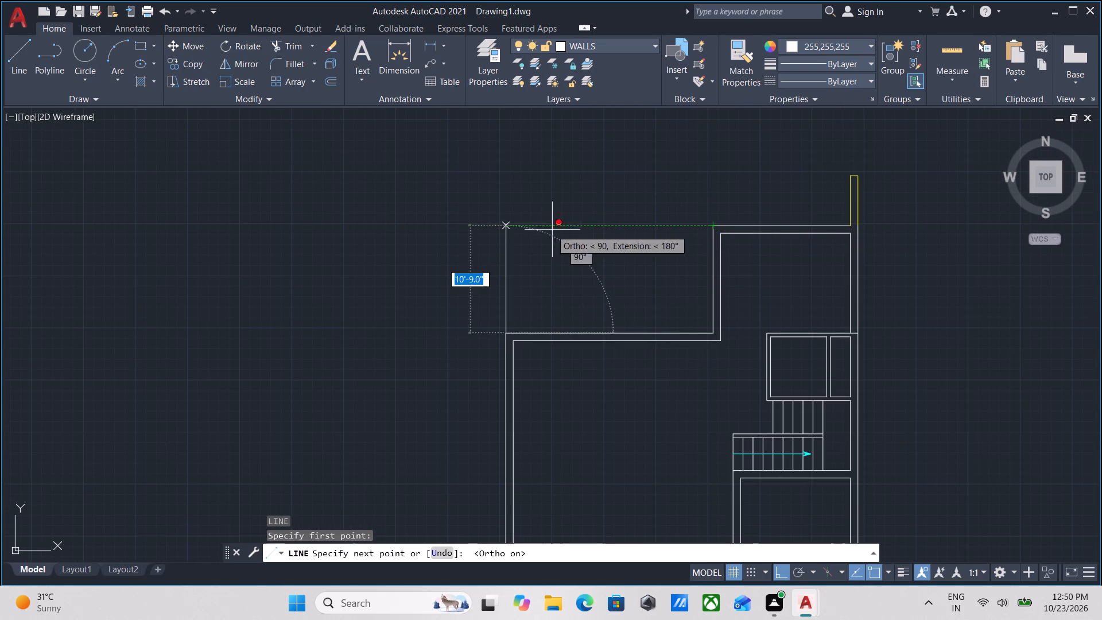
click(505, 225)
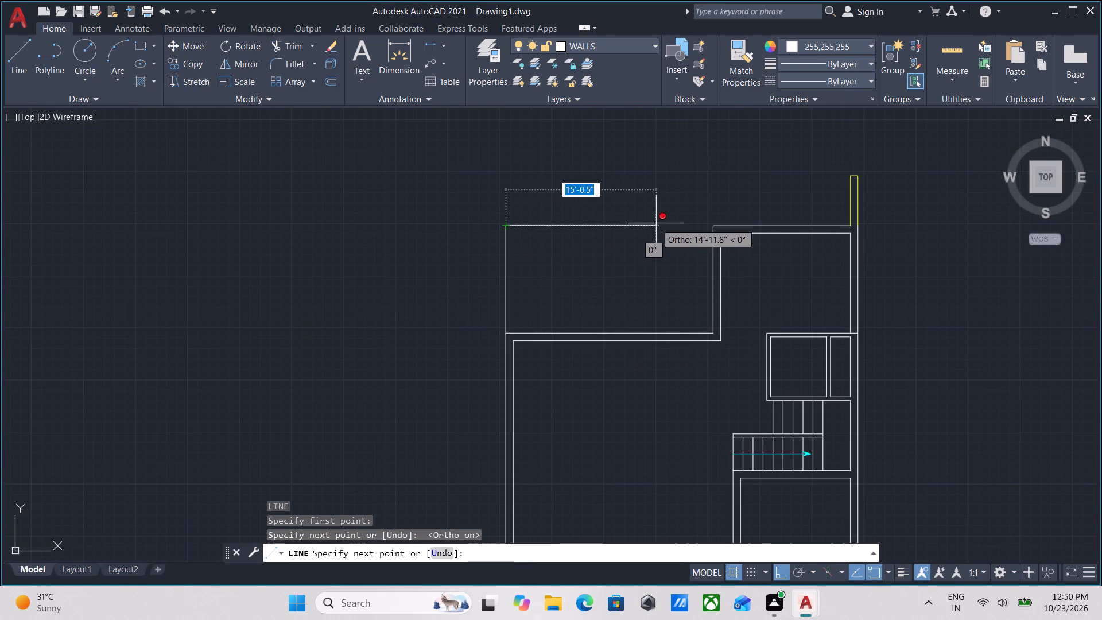
middle_drag(656, 223, 568, 250)
click(626, 251)
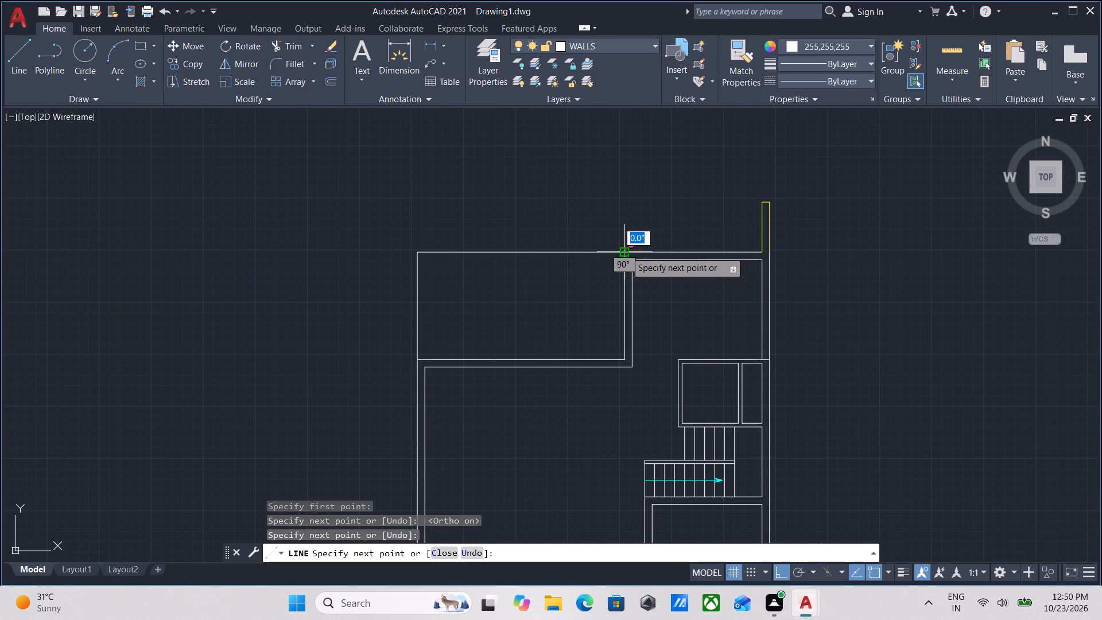
key(Escape)
Extend the west wall's inner line north and the north wall's inner line west to meet the new outer lines.
scroll(478, 315, down, 1)
middle_drag(478, 315, 510, 241)
scroll(479, 294, up, 2)
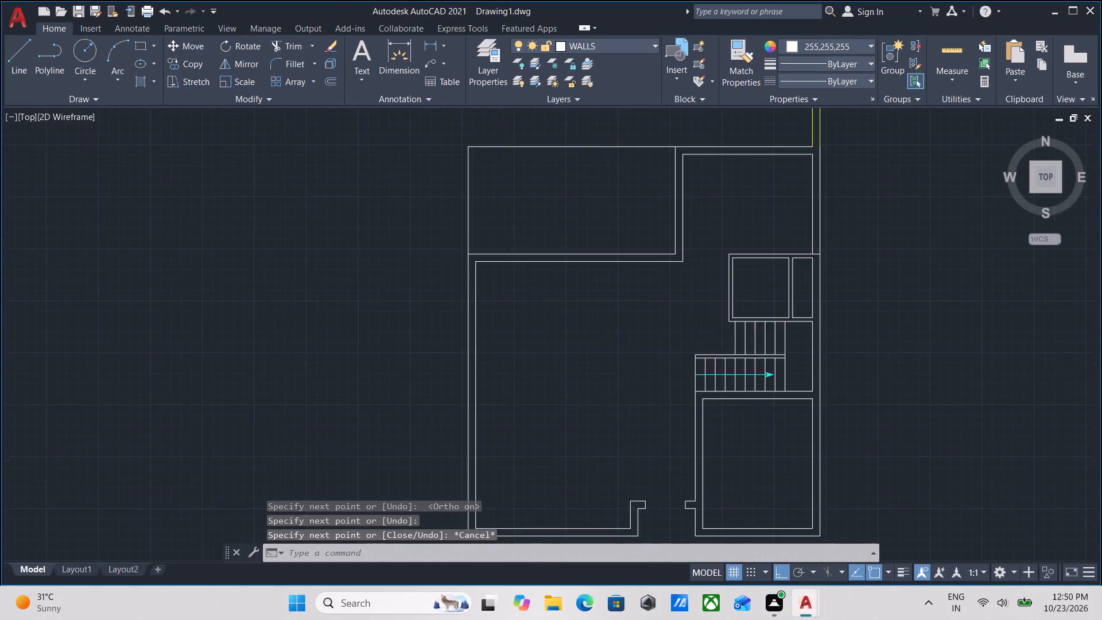
middle_drag(491, 287, 495, 370)
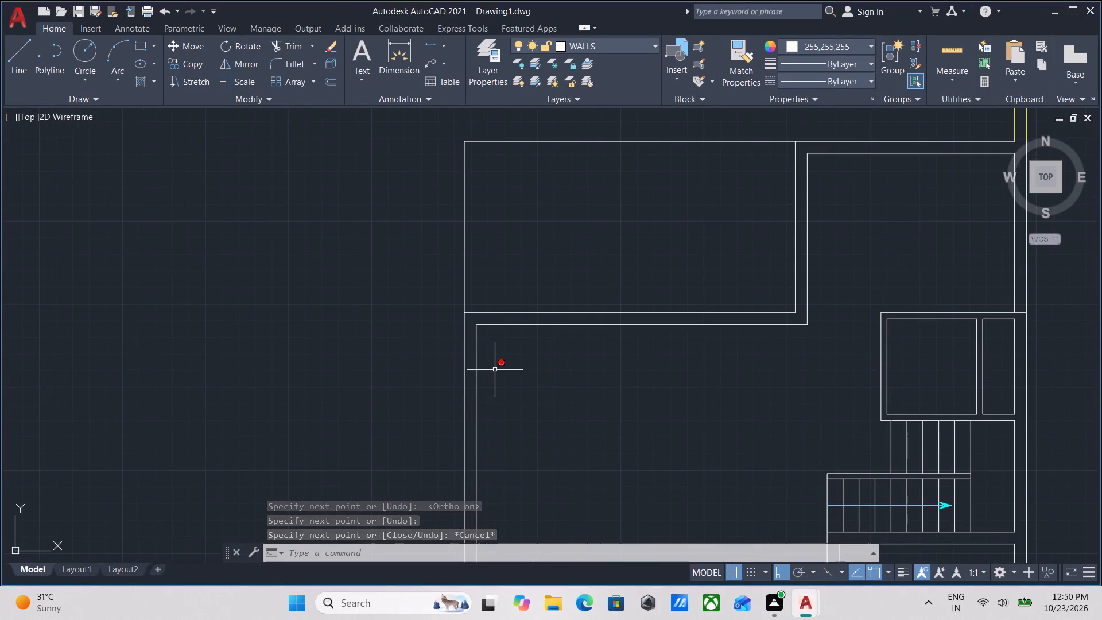
text(EX)
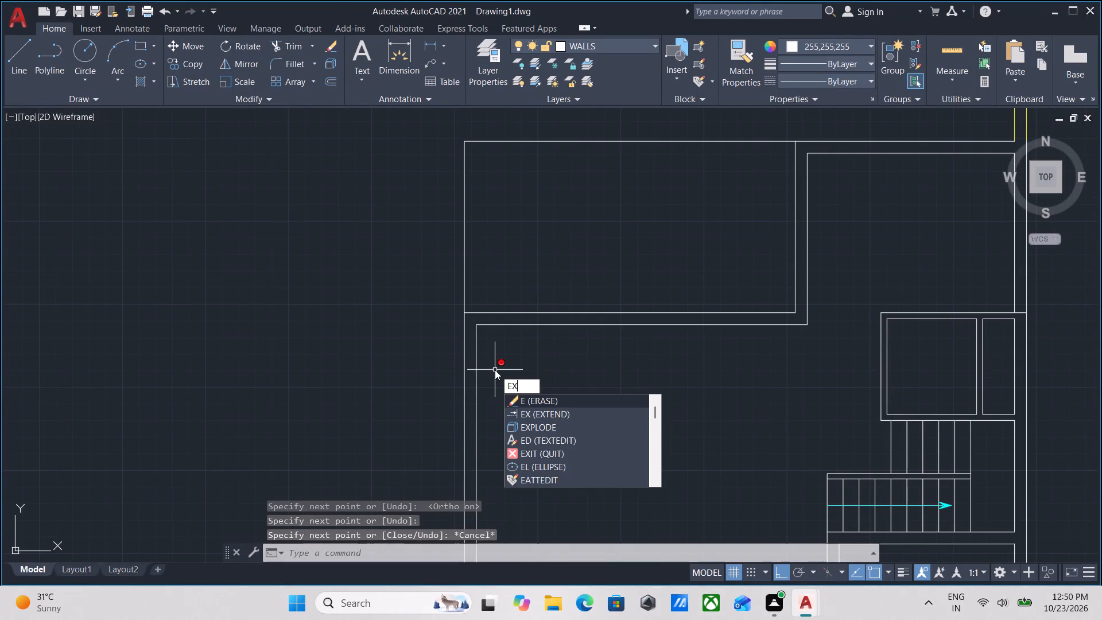
key(Return)
click(476, 347)
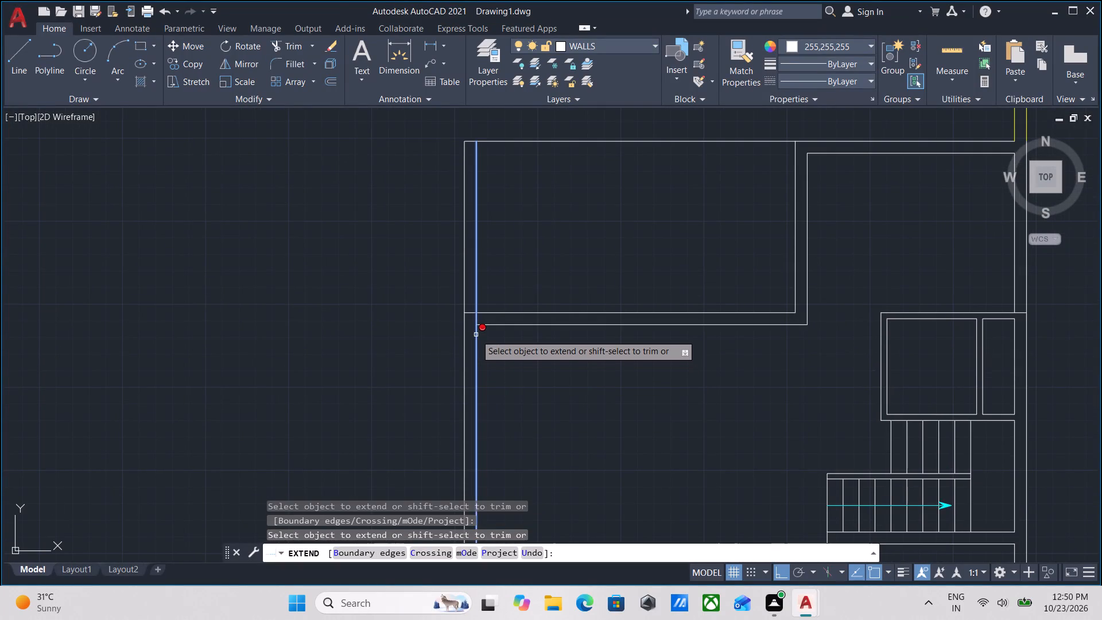
click(476, 334)
middle_drag(596, 187, 561, 245)
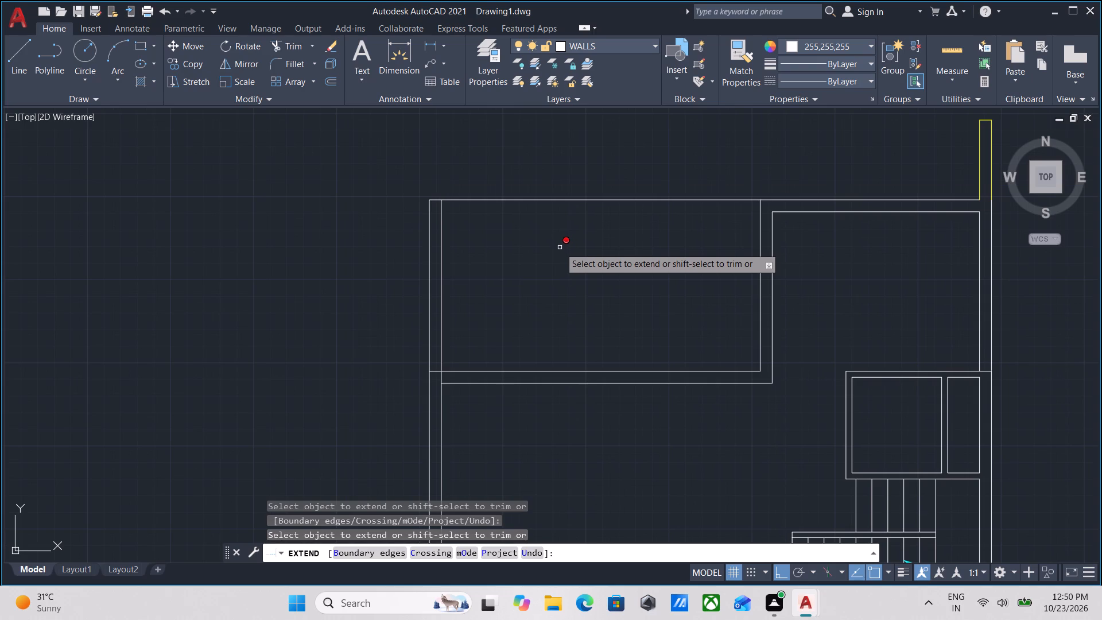
click(804, 212)
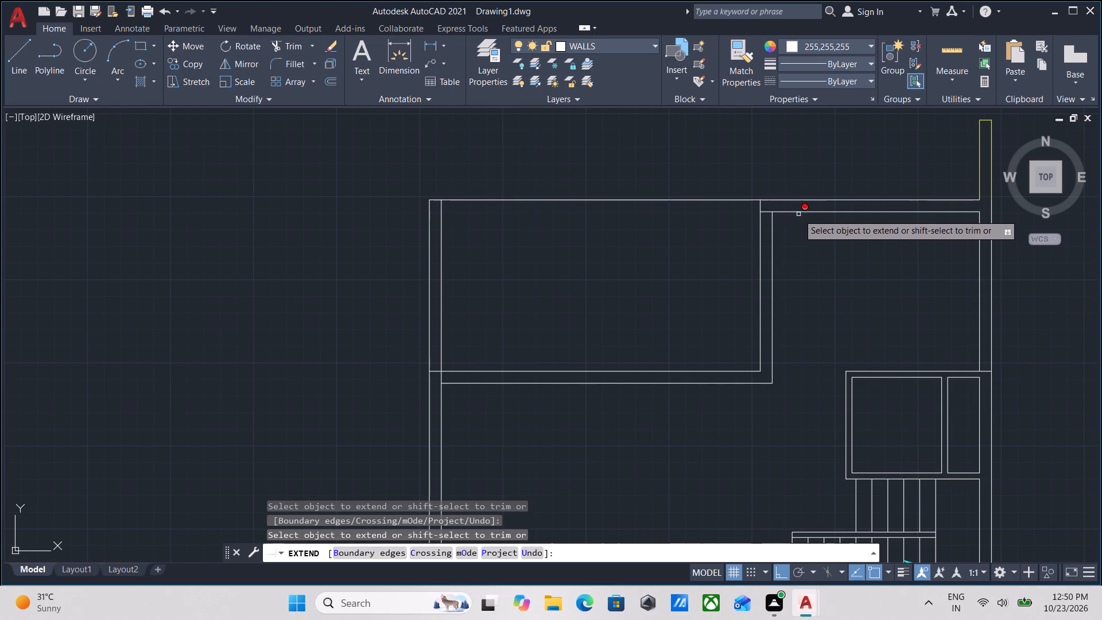
click(798, 214)
click(796, 206)
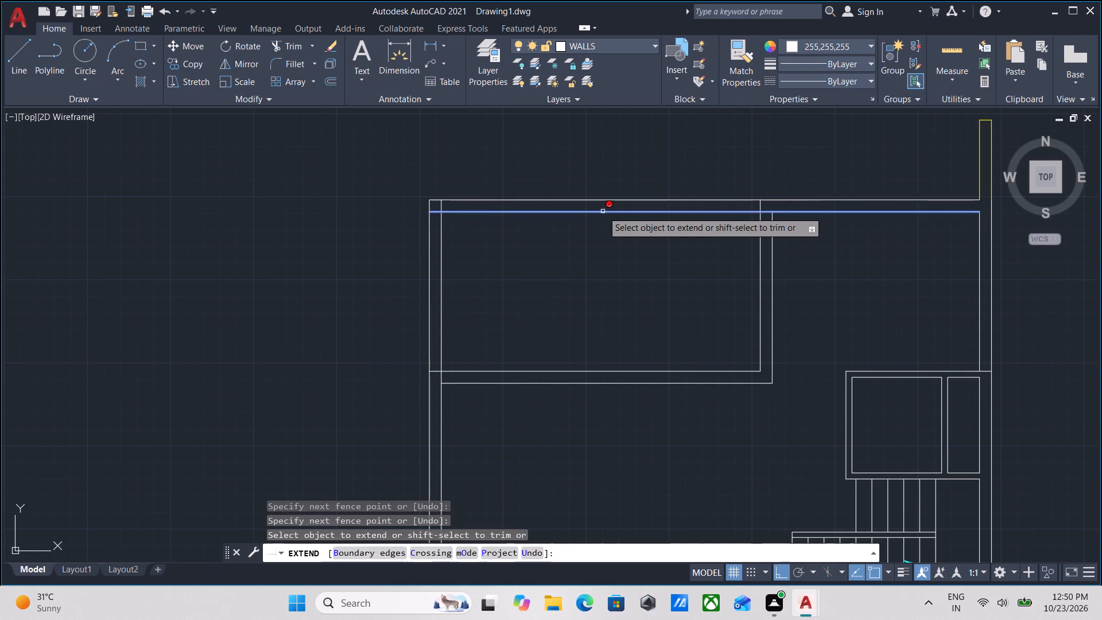
click(603, 211)
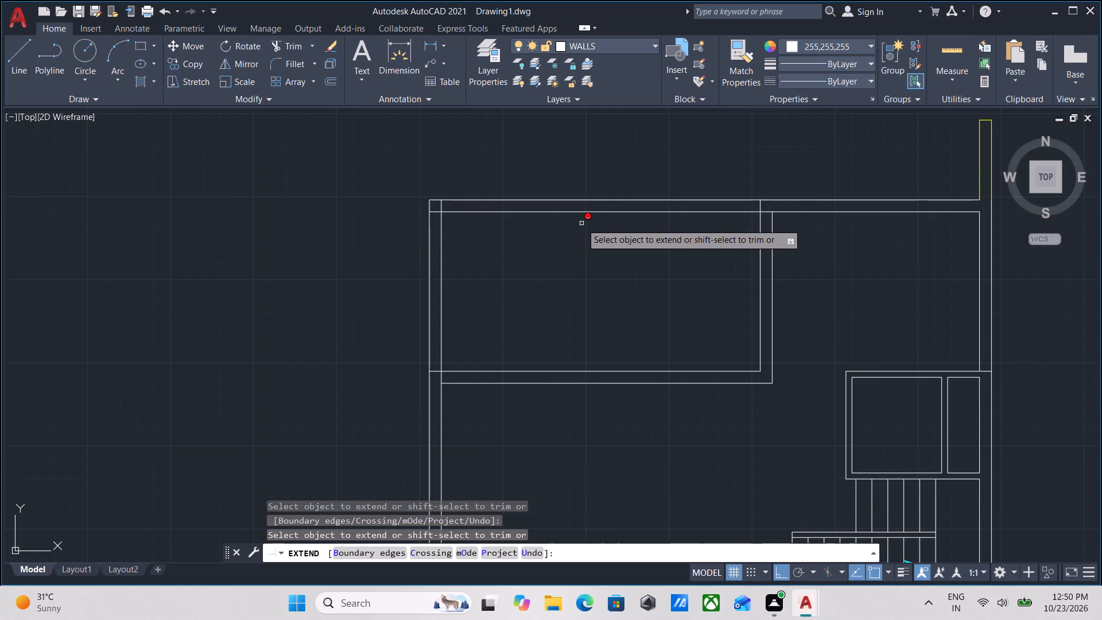
scroll(581, 223, up, 2)
key(Escape)
Trim the overlapping inner wall lines at the new northwest corner.
scroll(581, 223, down, 3)
middle_drag(580, 226, 527, 352)
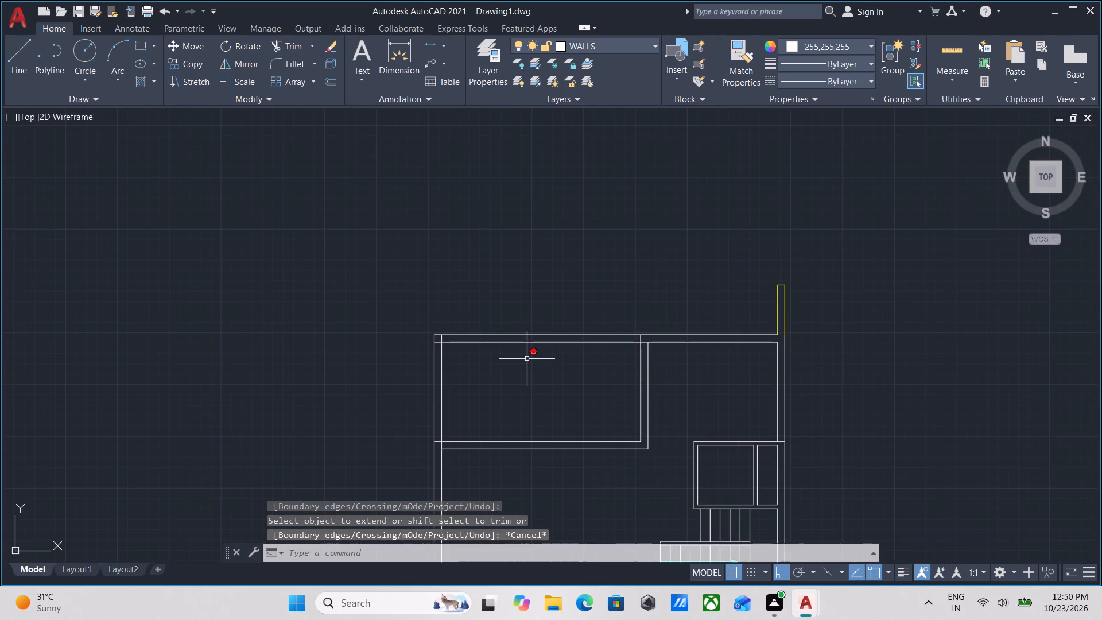
scroll(492, 334, up, 2)
scroll(379, 356, up, 2)
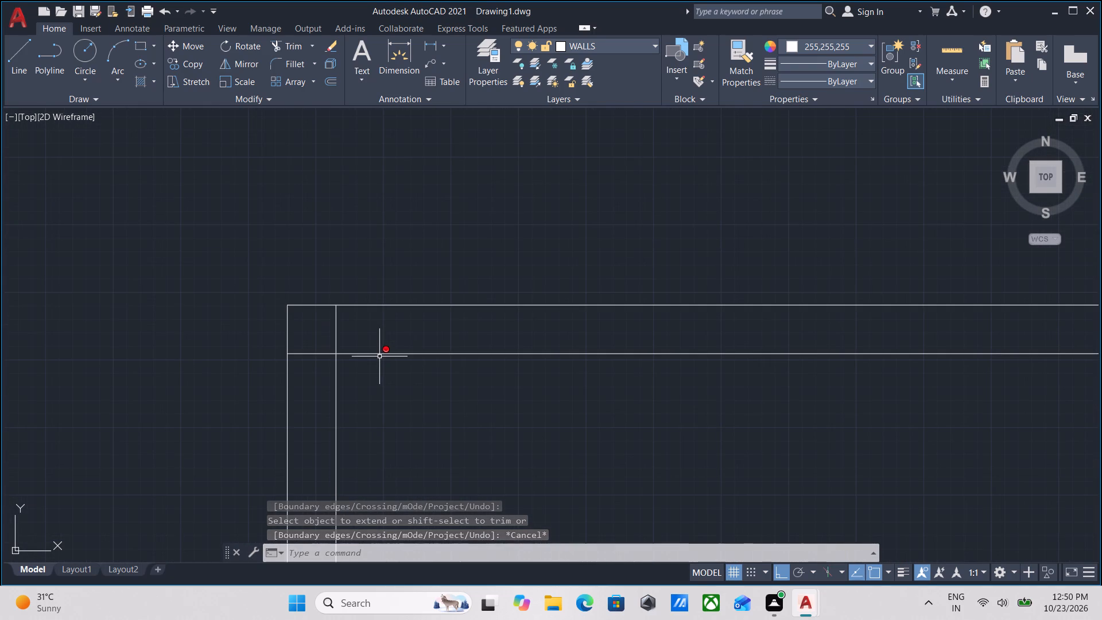
text(TR)
key(Return)
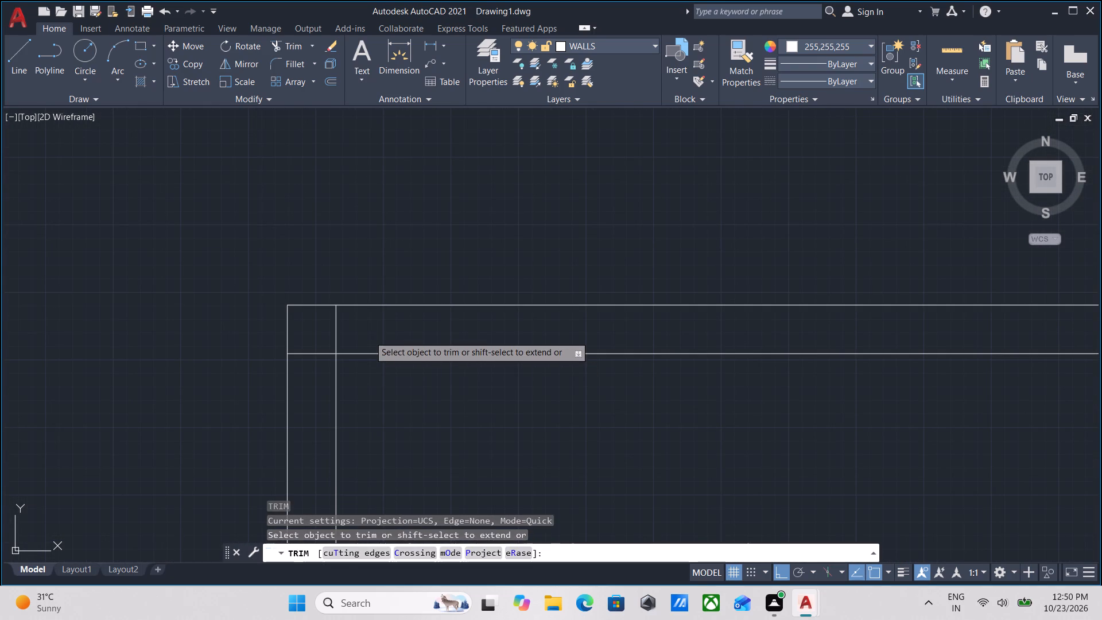
click(369, 336)
click(319, 335)
click(313, 335)
click(309, 365)
key(Escape)
Look over the copied outline's old inner wall, west wall junction, stairs and front entrance.
scroll(312, 364, down, 3)
middle_drag(312, 364, 323, 282)
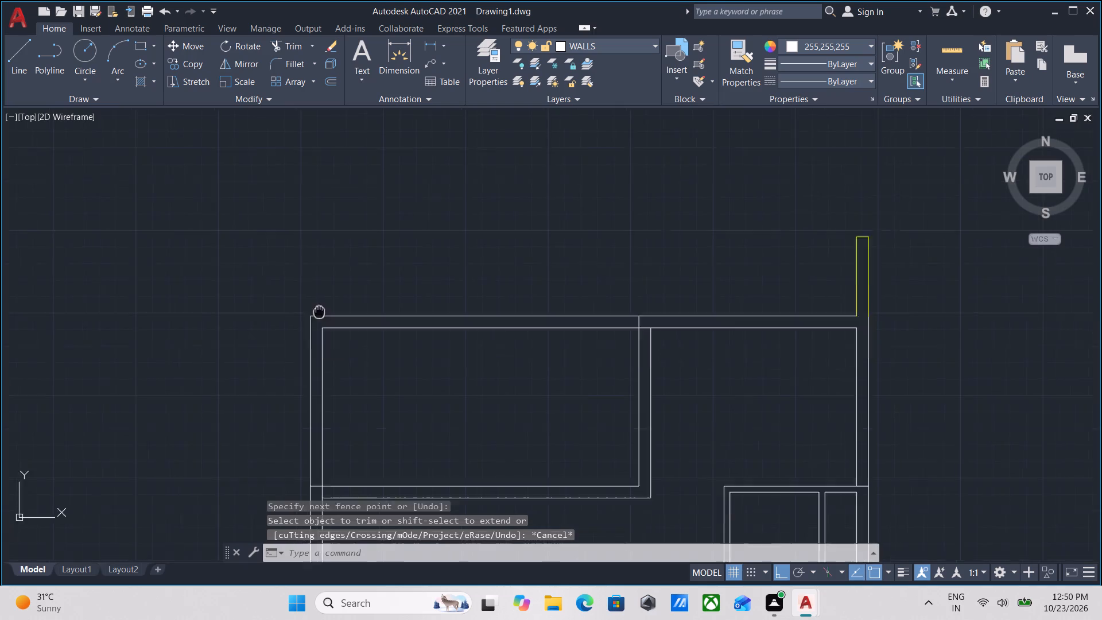
middle_drag(323, 282, 350, 174)
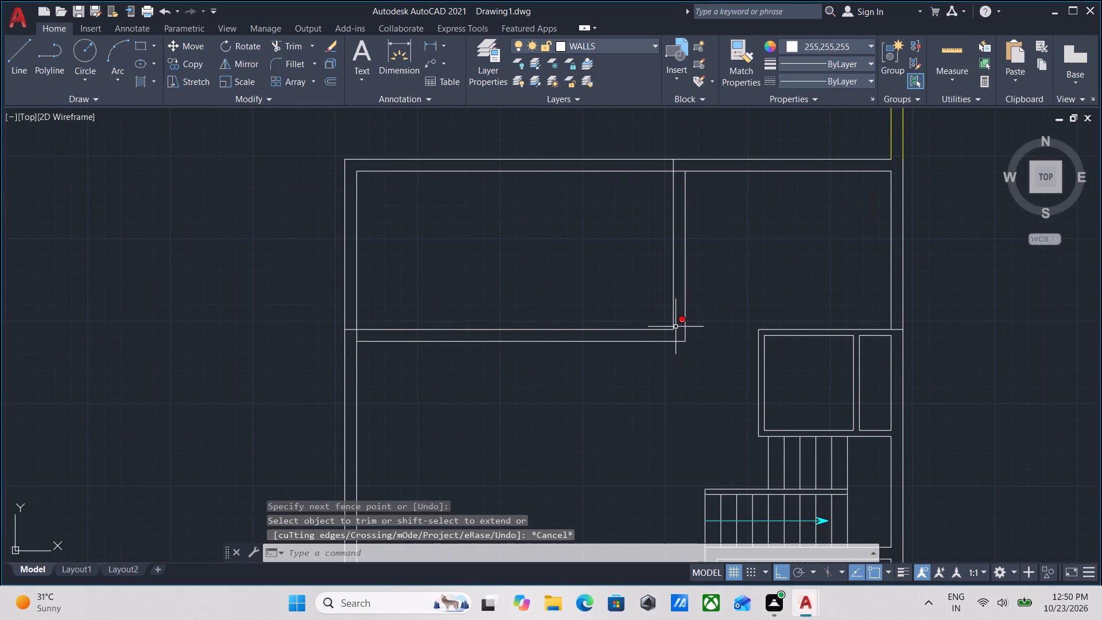
scroll(680, 327, down, 2)
middle_drag(679, 327, 616, 206)
scroll(480, 206, up, 1)
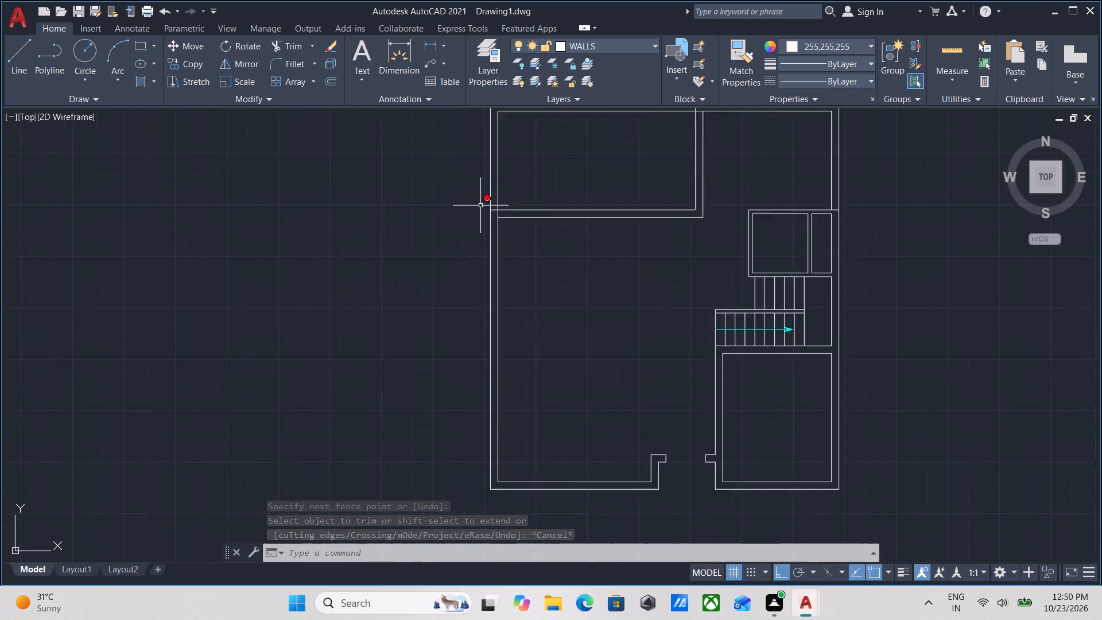
scroll(480, 206, up, 1)
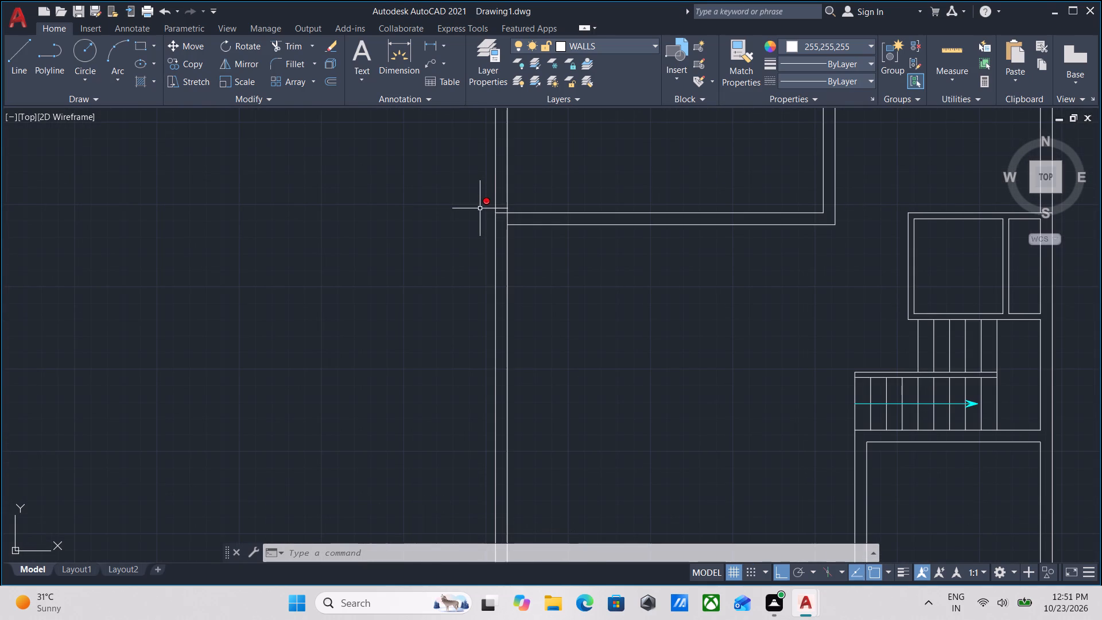
scroll(494, 219, down, 2)
middle_drag(536, 327, 511, 280)
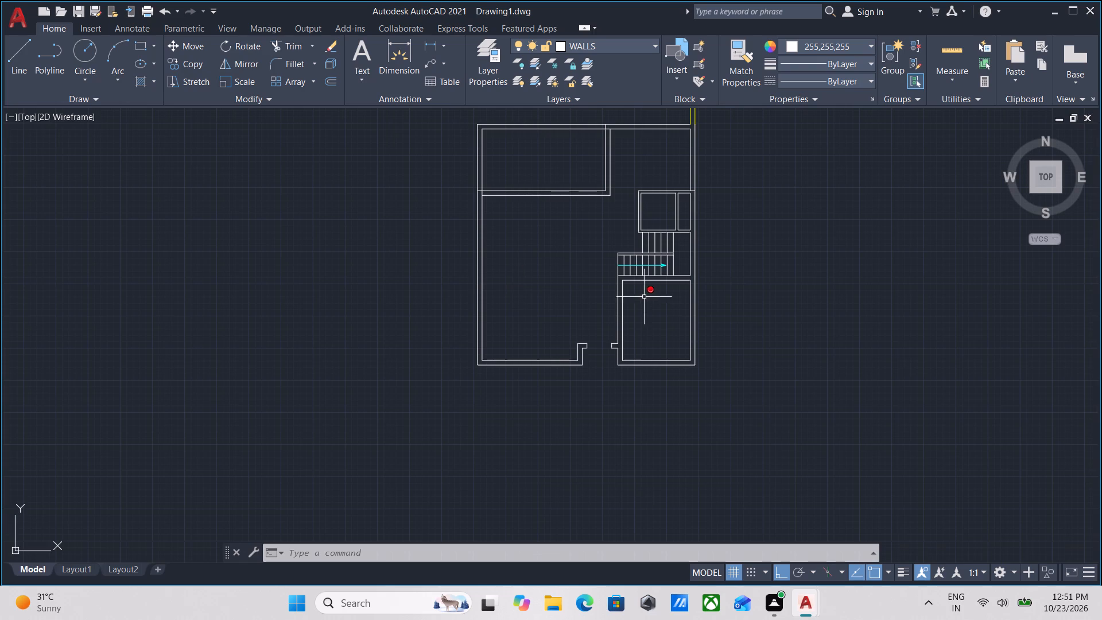
scroll(644, 297, up, 1)
scroll(644, 297, down, 1)
middle_drag(644, 297, 649, 278)
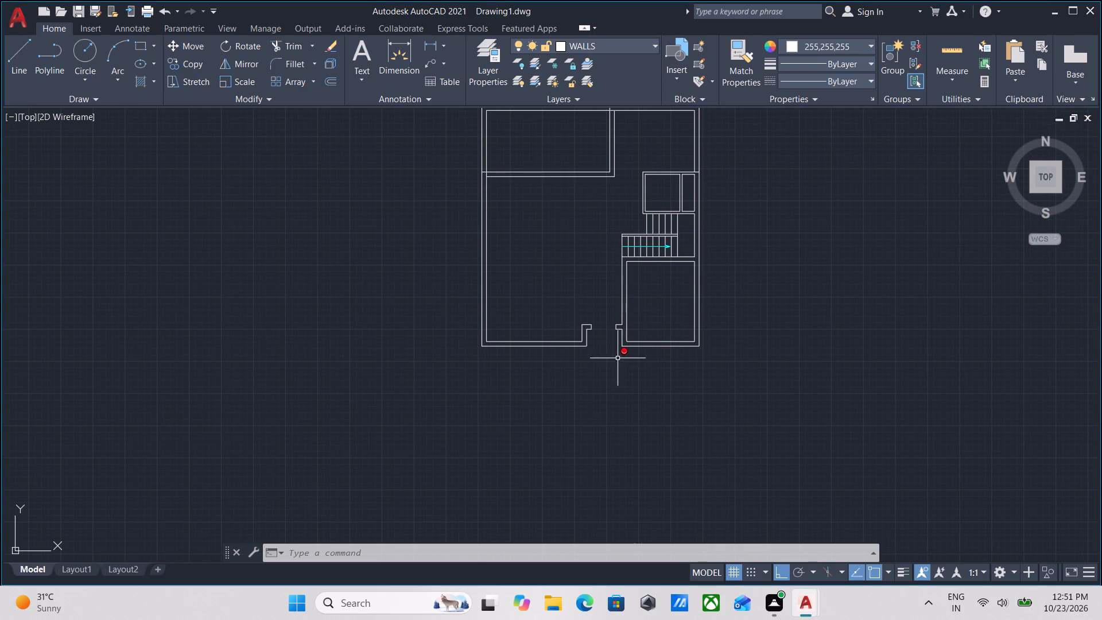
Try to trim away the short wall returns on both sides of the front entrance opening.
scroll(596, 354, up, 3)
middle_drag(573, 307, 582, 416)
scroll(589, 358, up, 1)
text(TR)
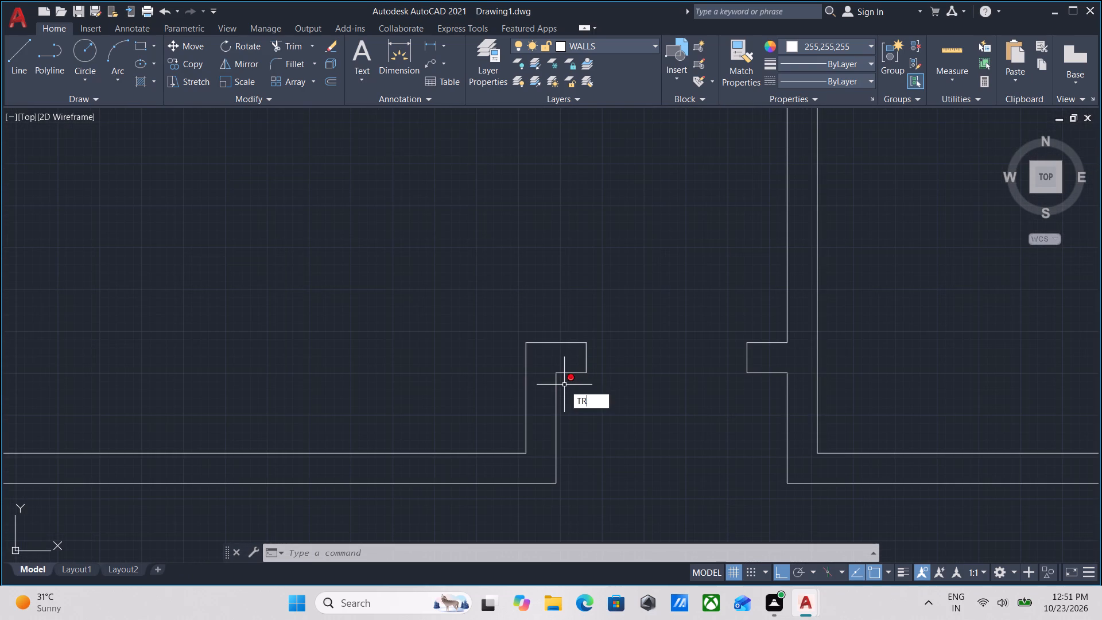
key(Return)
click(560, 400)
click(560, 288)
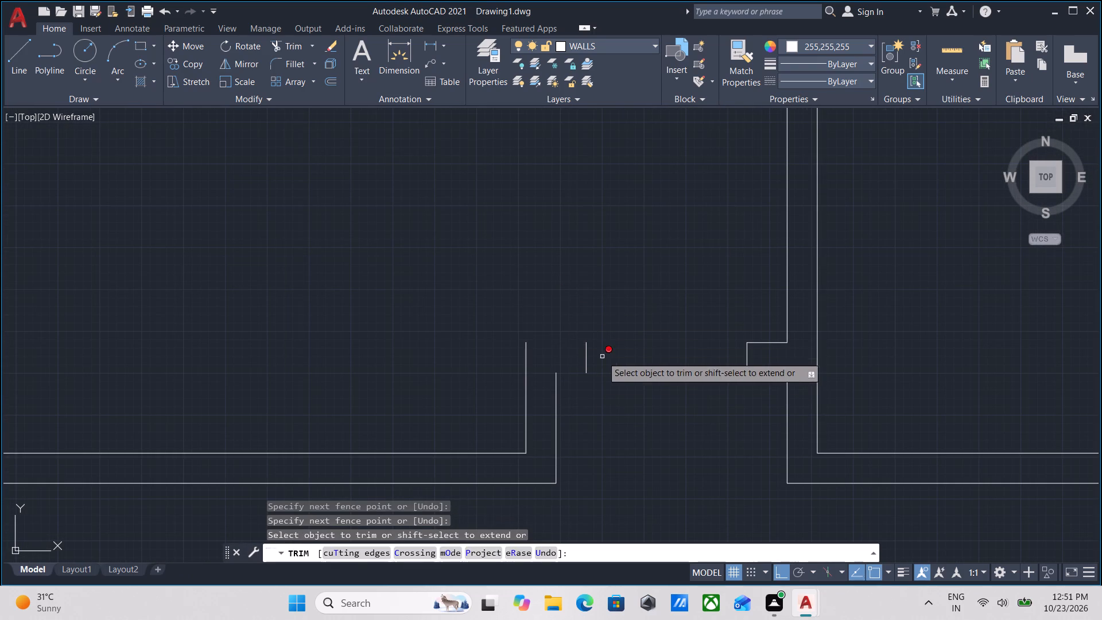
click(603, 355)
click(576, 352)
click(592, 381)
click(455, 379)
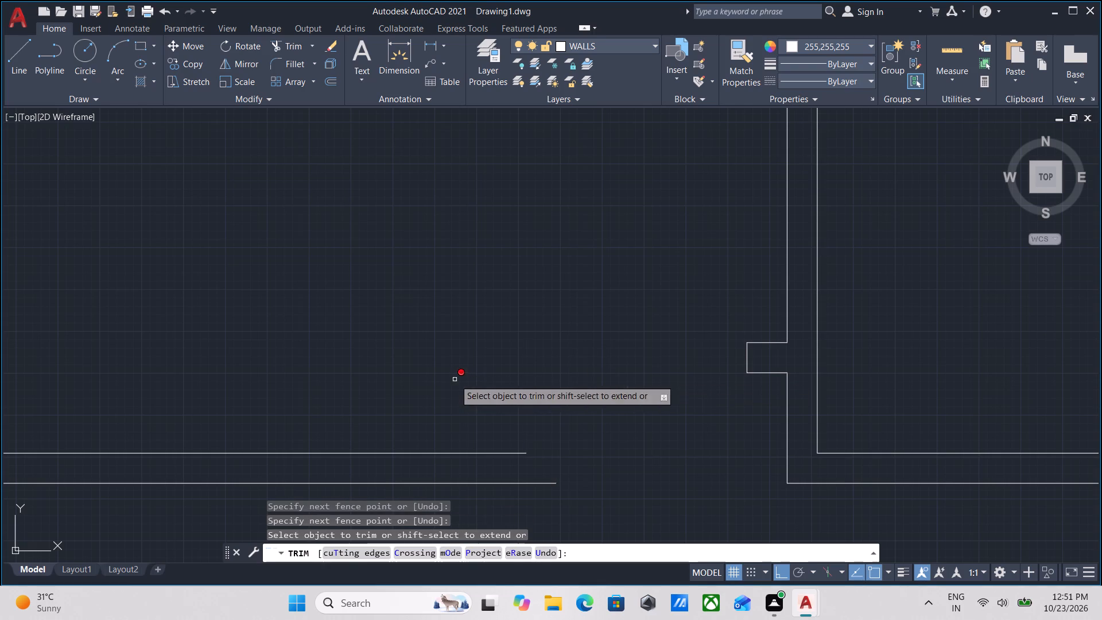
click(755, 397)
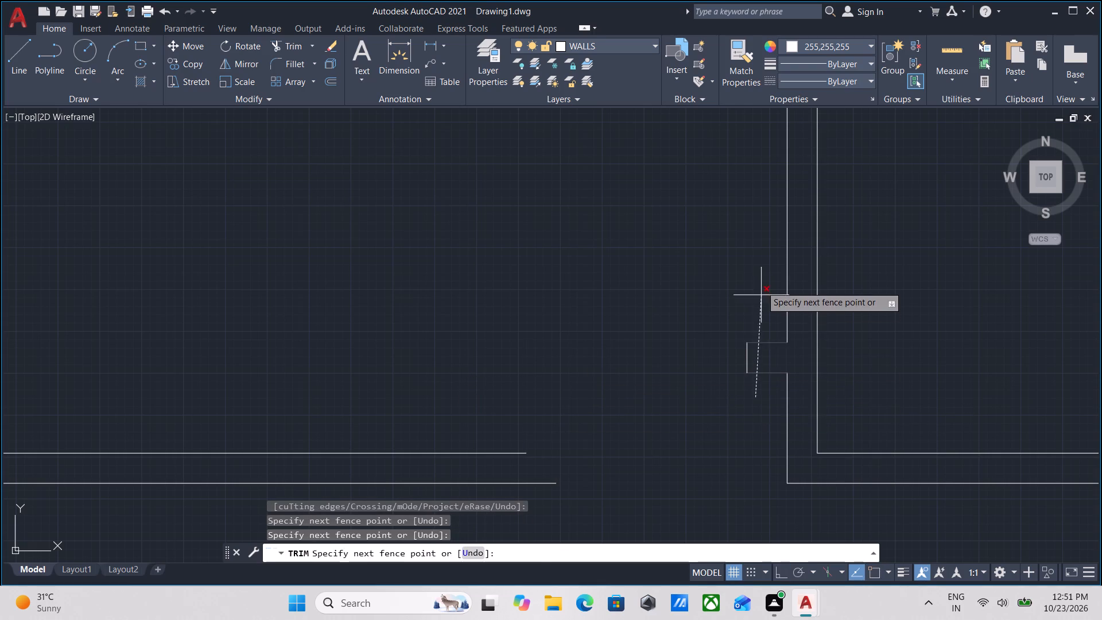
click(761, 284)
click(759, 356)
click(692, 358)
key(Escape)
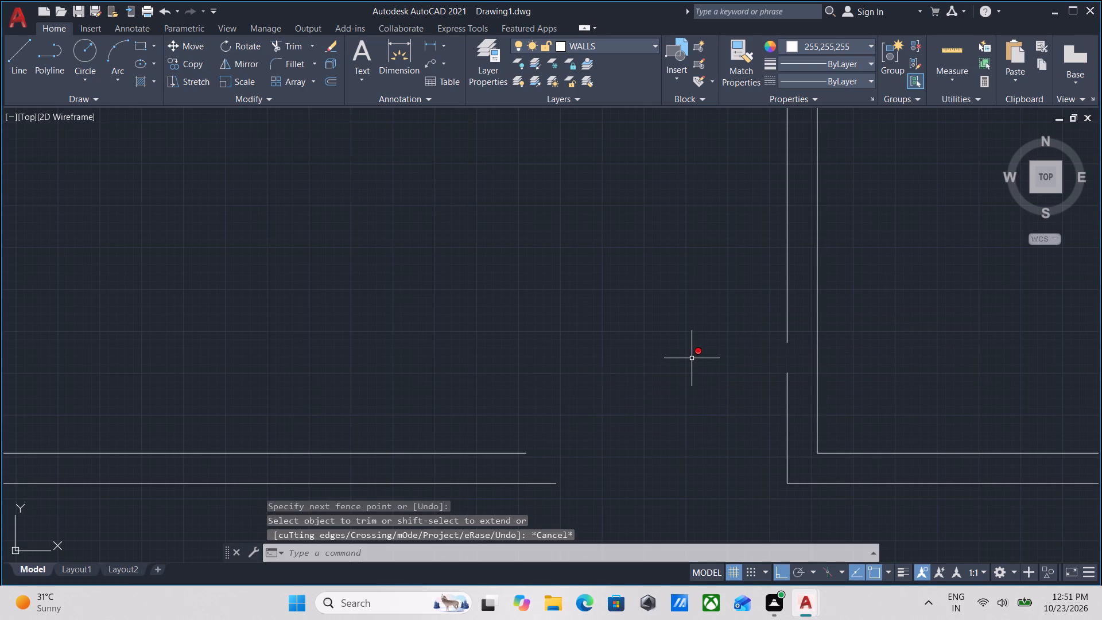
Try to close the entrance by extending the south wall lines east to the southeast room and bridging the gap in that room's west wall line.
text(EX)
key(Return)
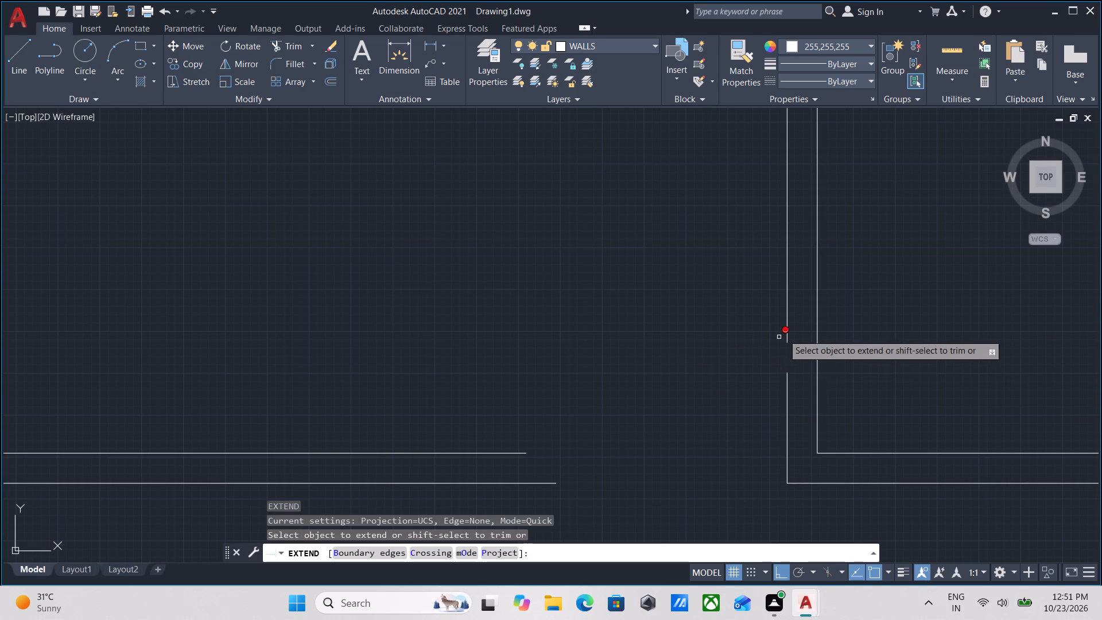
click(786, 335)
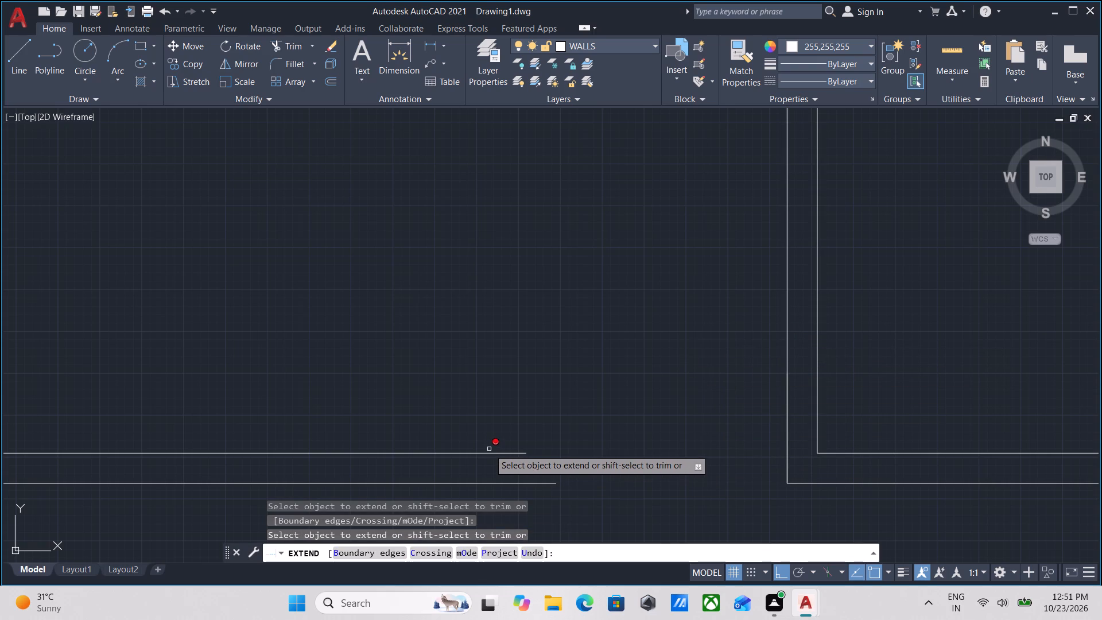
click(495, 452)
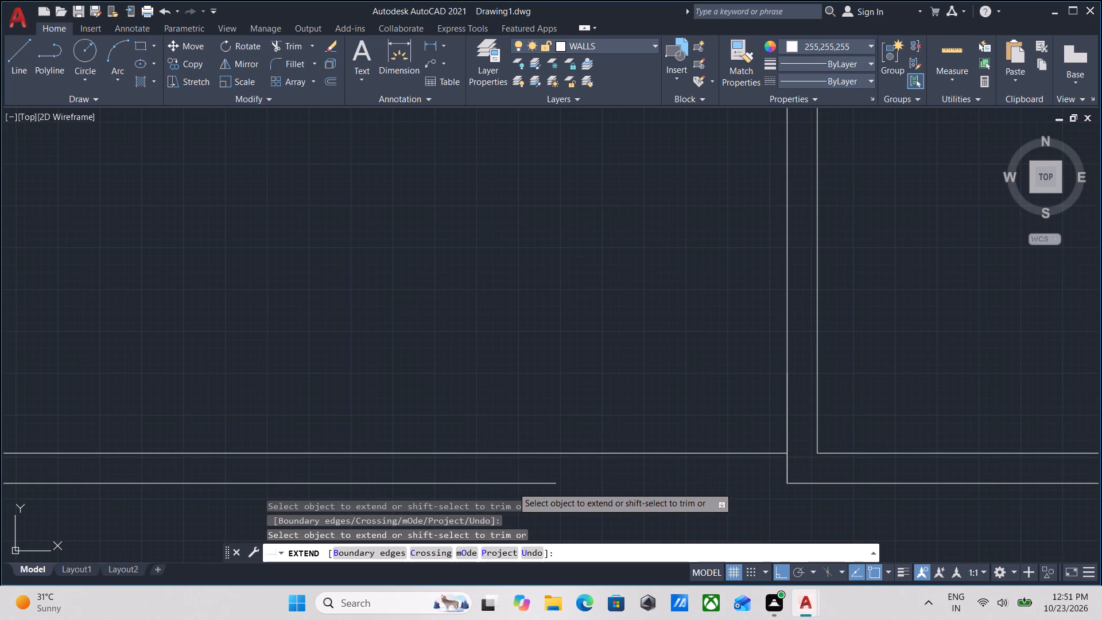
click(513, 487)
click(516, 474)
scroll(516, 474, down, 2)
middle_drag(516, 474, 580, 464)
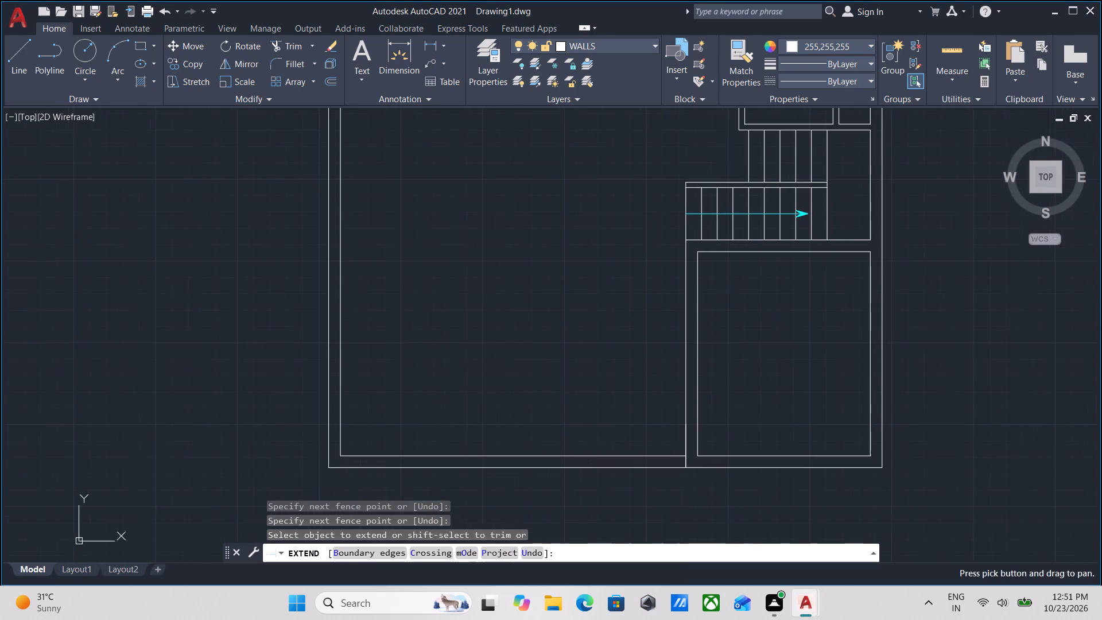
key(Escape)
Examine the copied outline's overall layout and south wall against the furnished ground-floor plan.
scroll(585, 455, down, 2)
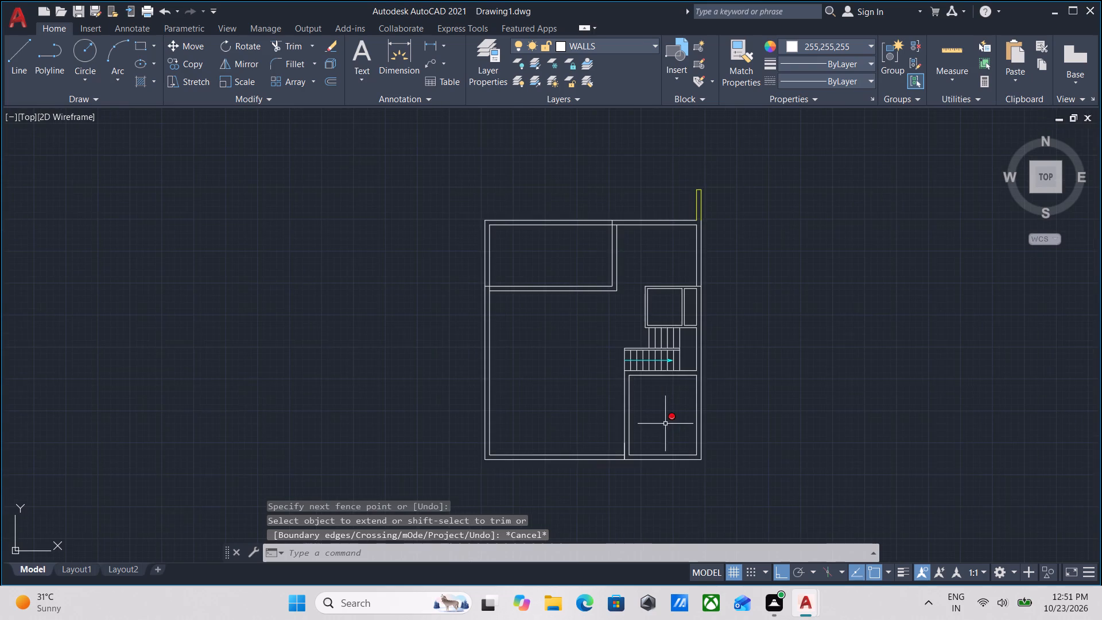
scroll(665, 424, up, 1)
middle_drag(489, 377, 620, 448)
middle_drag(545, 381, 562, 421)
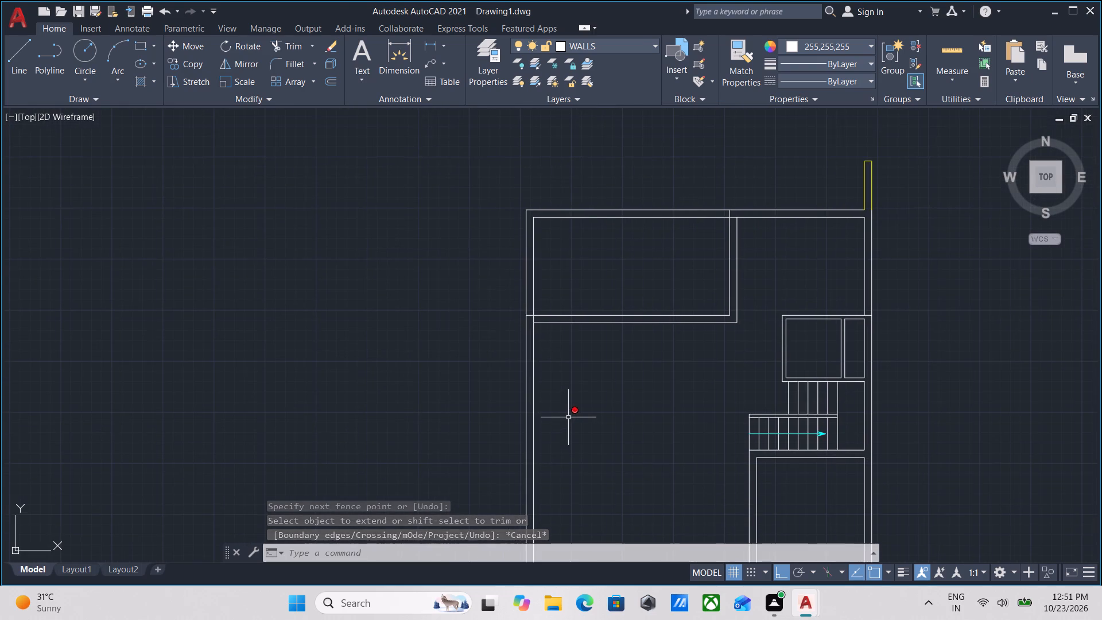
scroll(568, 417, down, 2)
middle_drag(568, 417, 588, 381)
scroll(589, 380, down, 1)
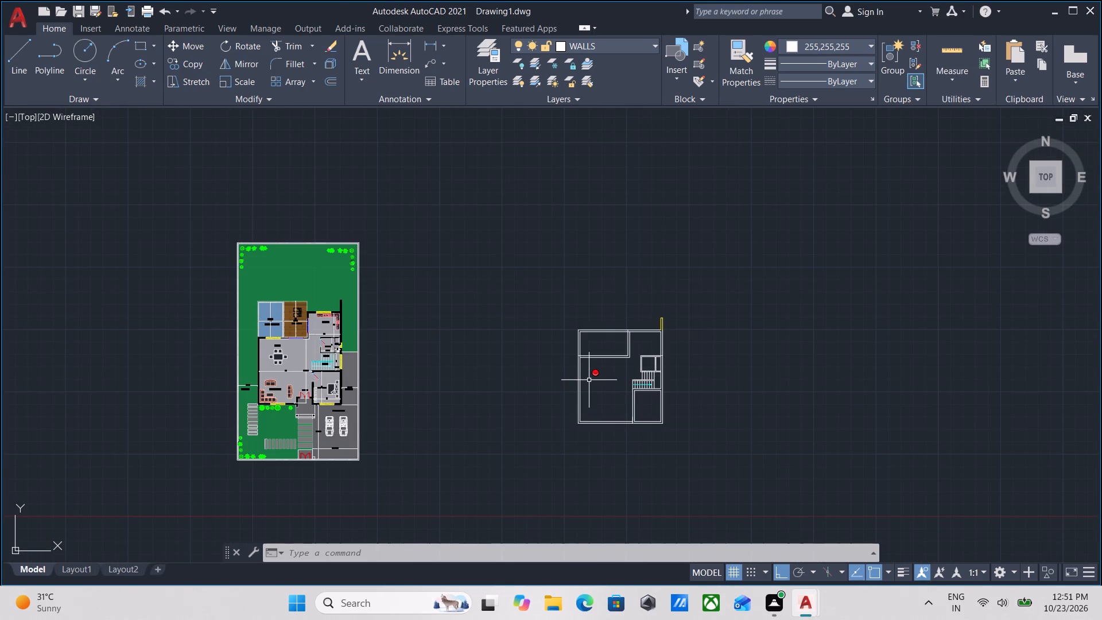
scroll(291, 348, up, 2)
scroll(607, 371, down, 2)
middle_drag(607, 371, 367, 343)
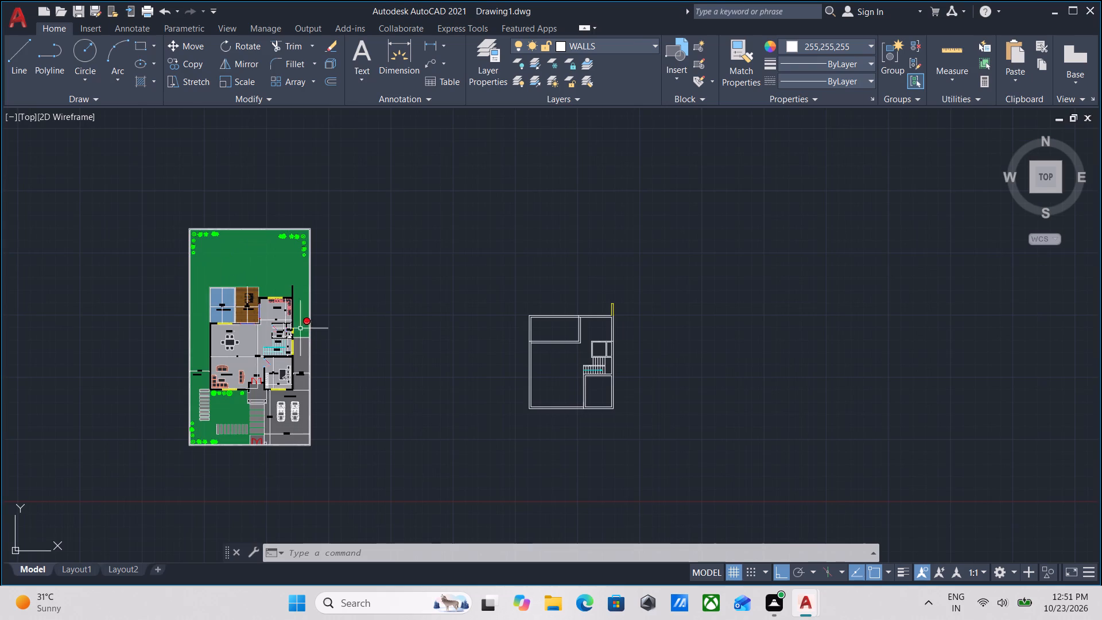
scroll(224, 299, up, 3)
scroll(286, 324, up, 2)
scroll(286, 324, down, 3)
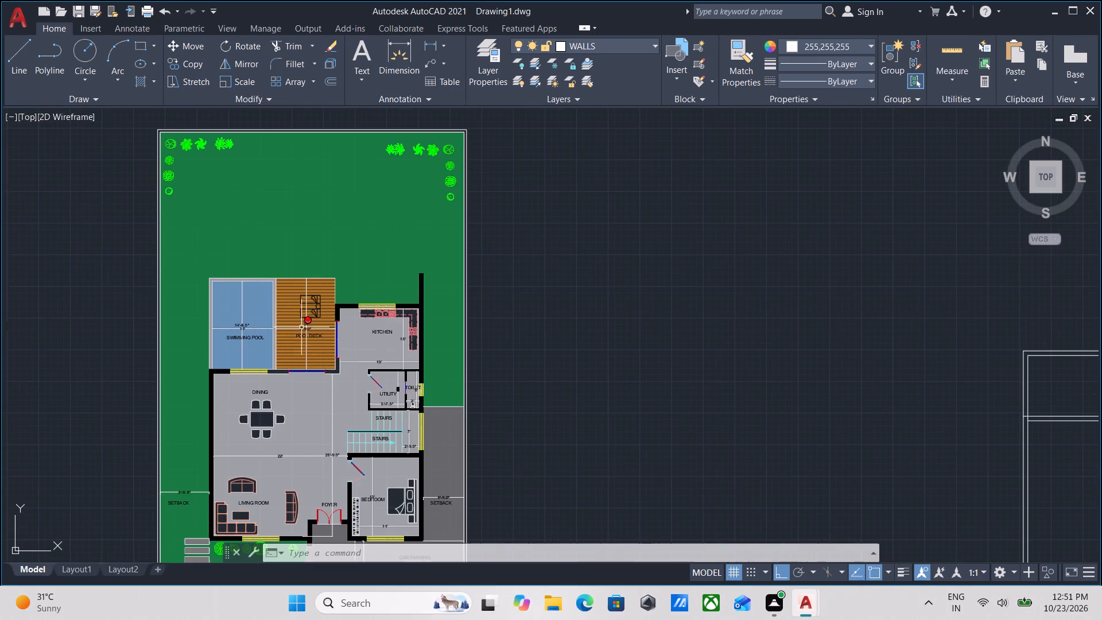
scroll(455, 374, down, 1)
middle_drag(521, 376, 391, 272)
middle_drag(720, 410, 487, 393)
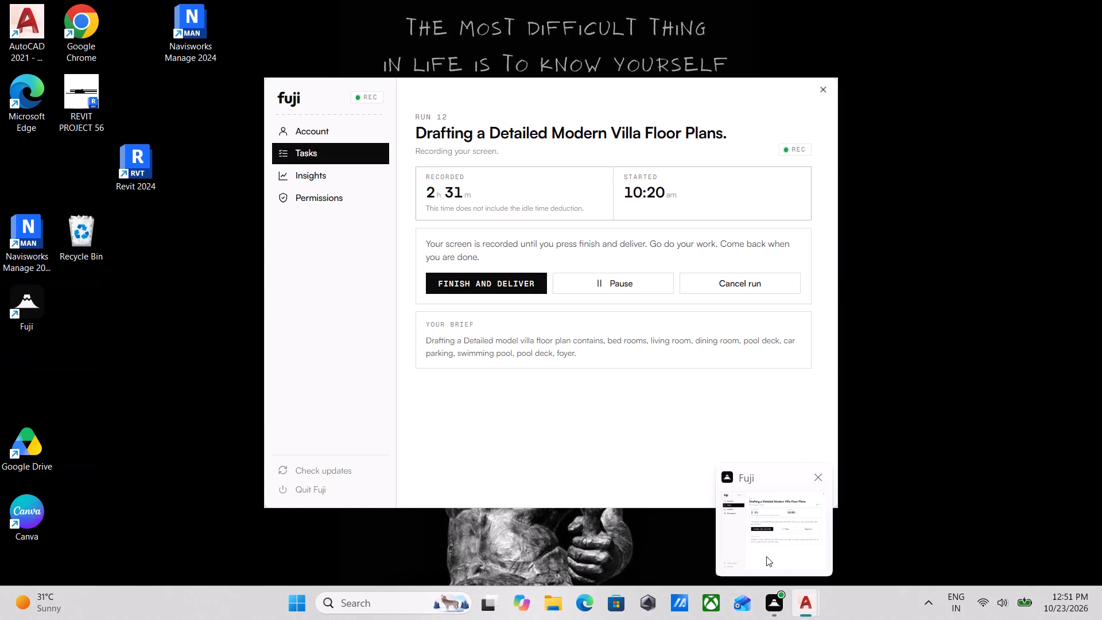
scroll(535, 405, up, 2)
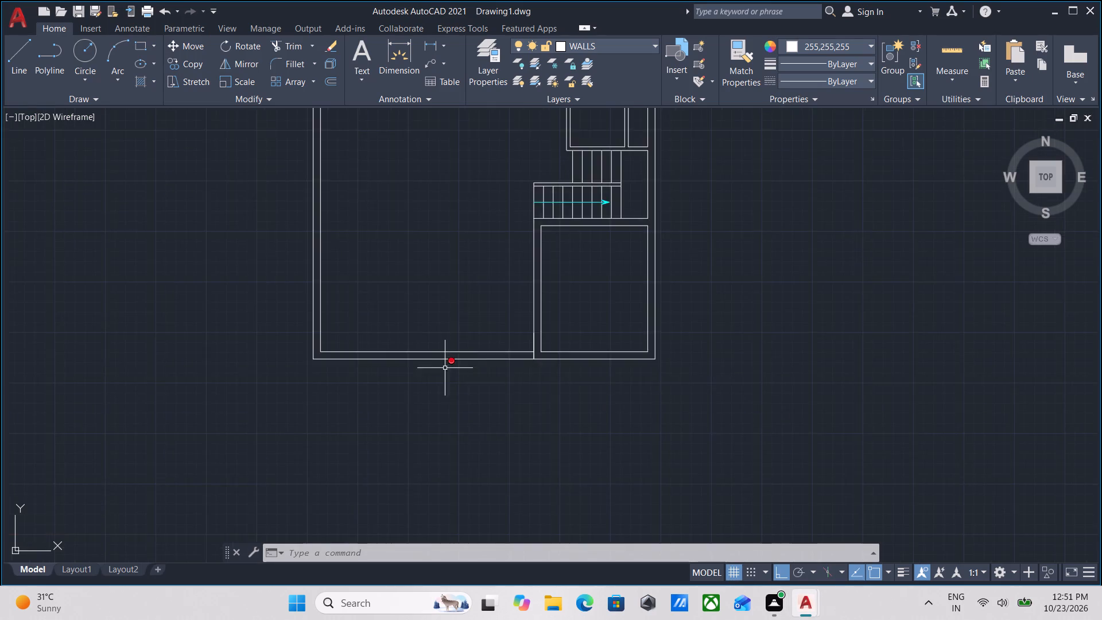
scroll(433, 367, up, 2)
middle_drag(433, 367, 475, 514)
scroll(1014, 176, down, 2)
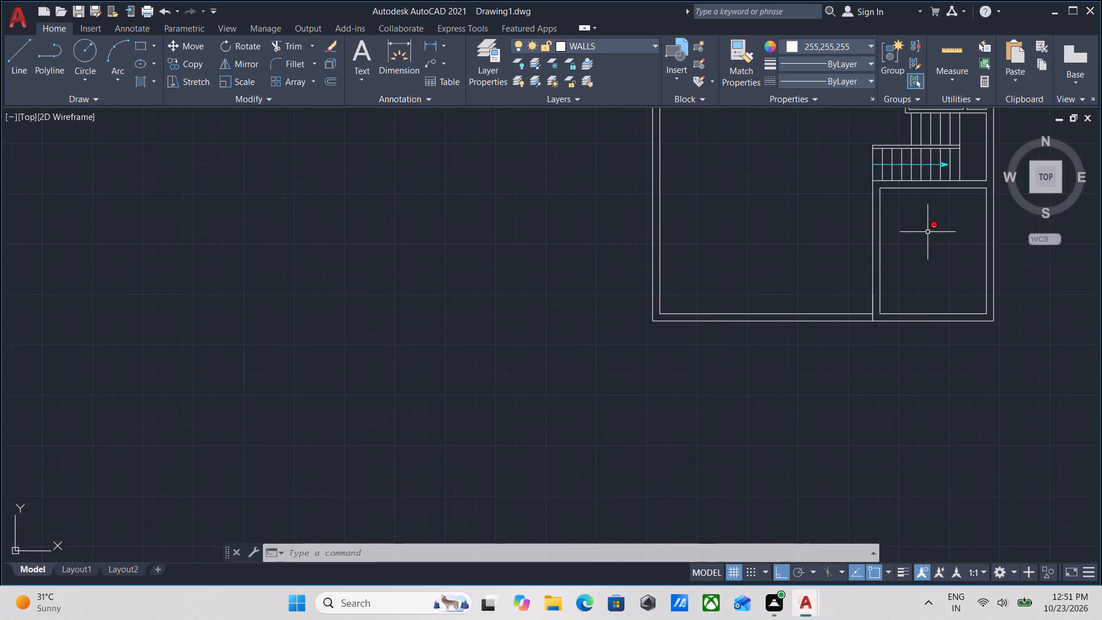
middle_drag(928, 232, 797, 289)
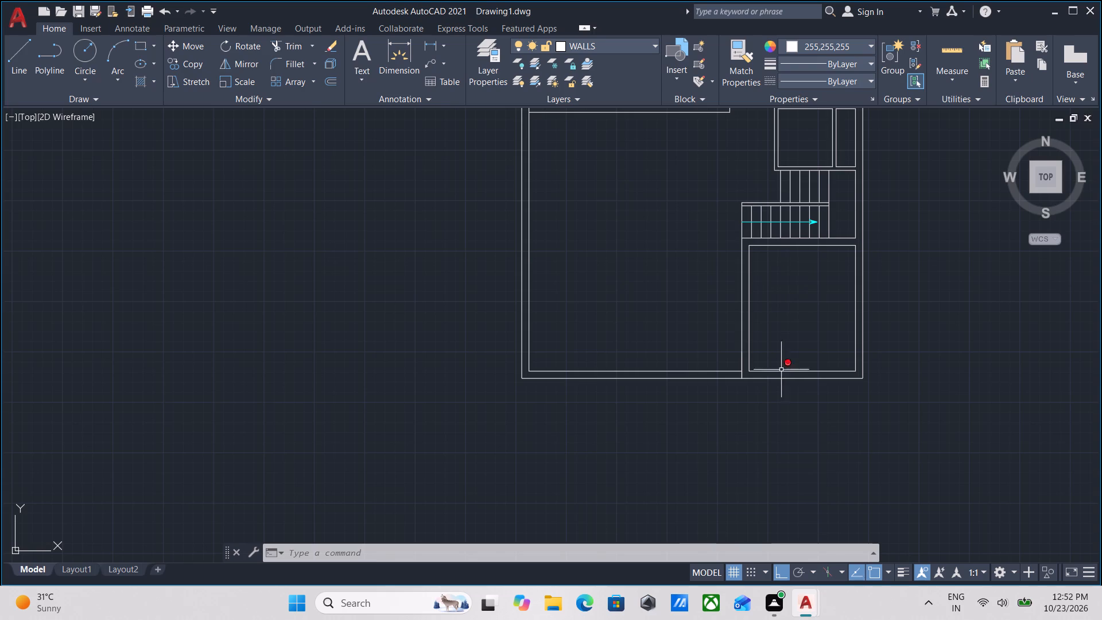
scroll(732, 367, up, 2)
scroll(731, 365, down, 3)
middle_drag(731, 365, 737, 436)
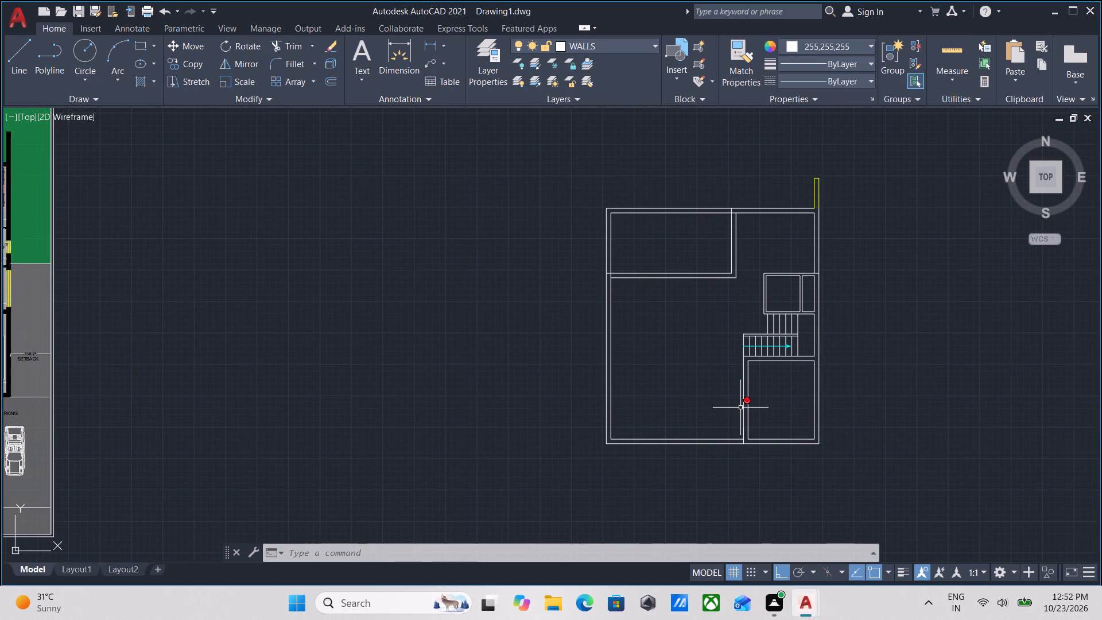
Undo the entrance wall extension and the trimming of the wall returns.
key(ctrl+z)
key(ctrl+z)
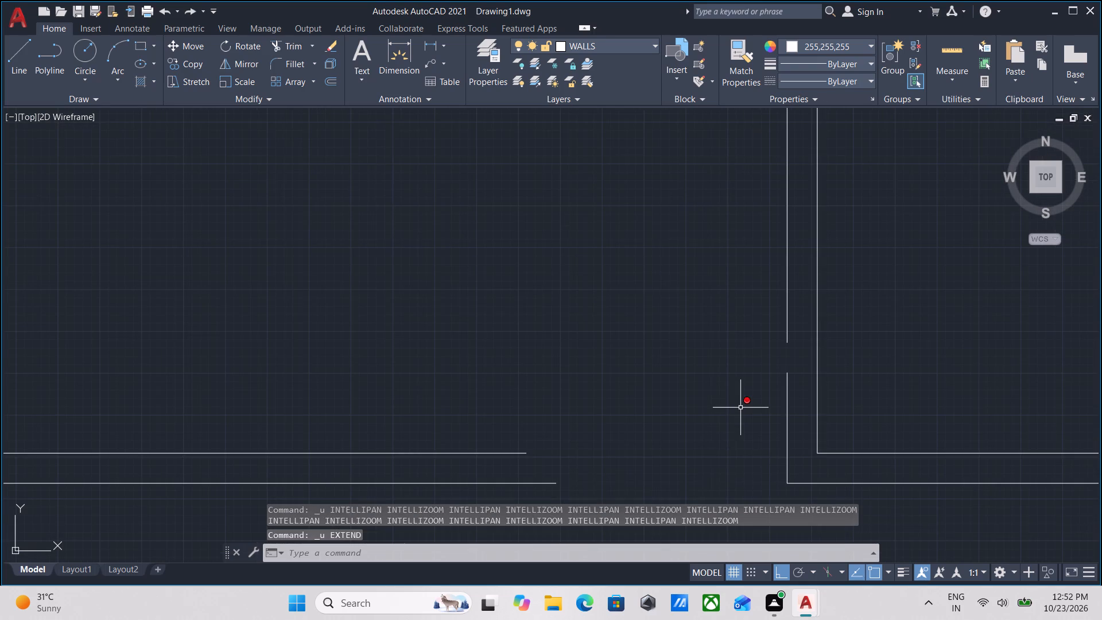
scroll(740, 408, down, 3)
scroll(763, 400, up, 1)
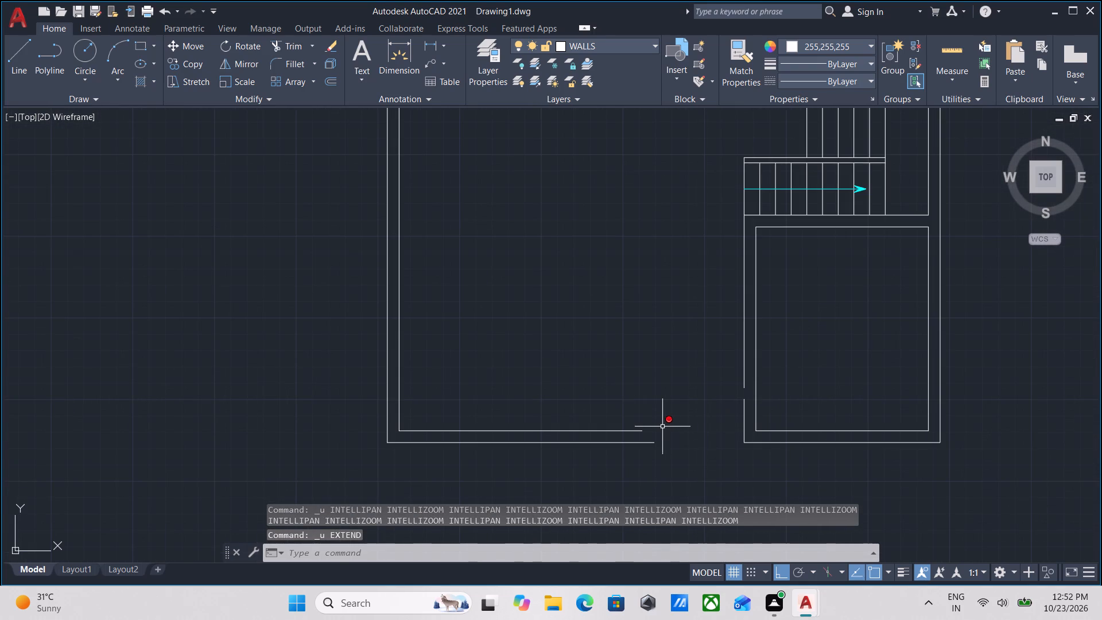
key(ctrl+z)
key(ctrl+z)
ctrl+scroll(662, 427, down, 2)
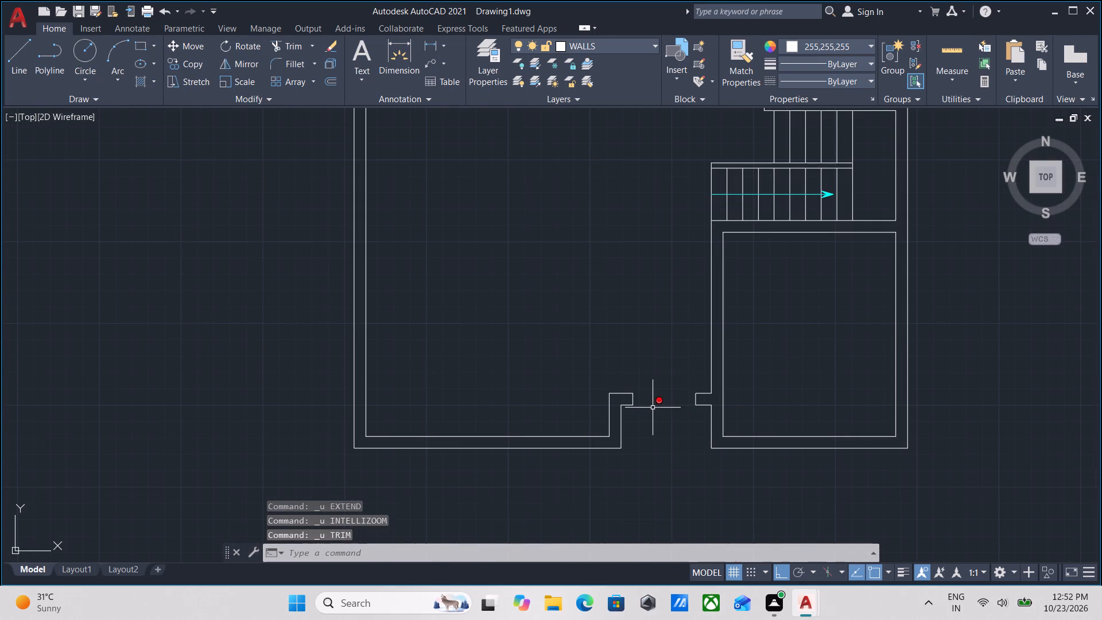
Extend the entrance returns' upper and lower lines across the opening and west to the west wall's inner line.
scroll(653, 408, up, 2)
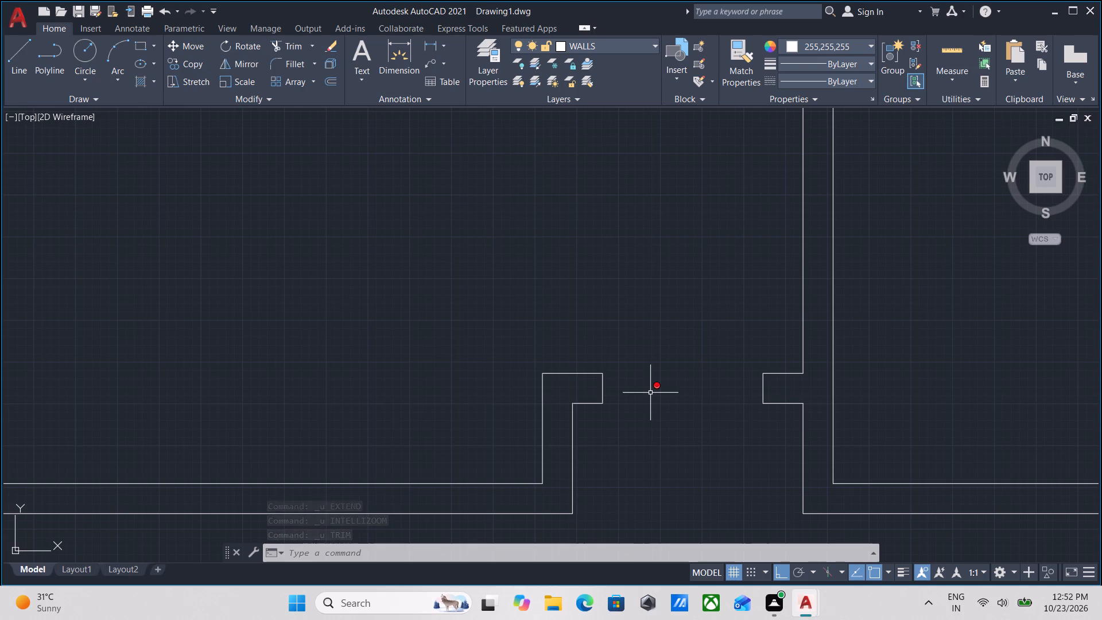
scroll(650, 393, down, 2)
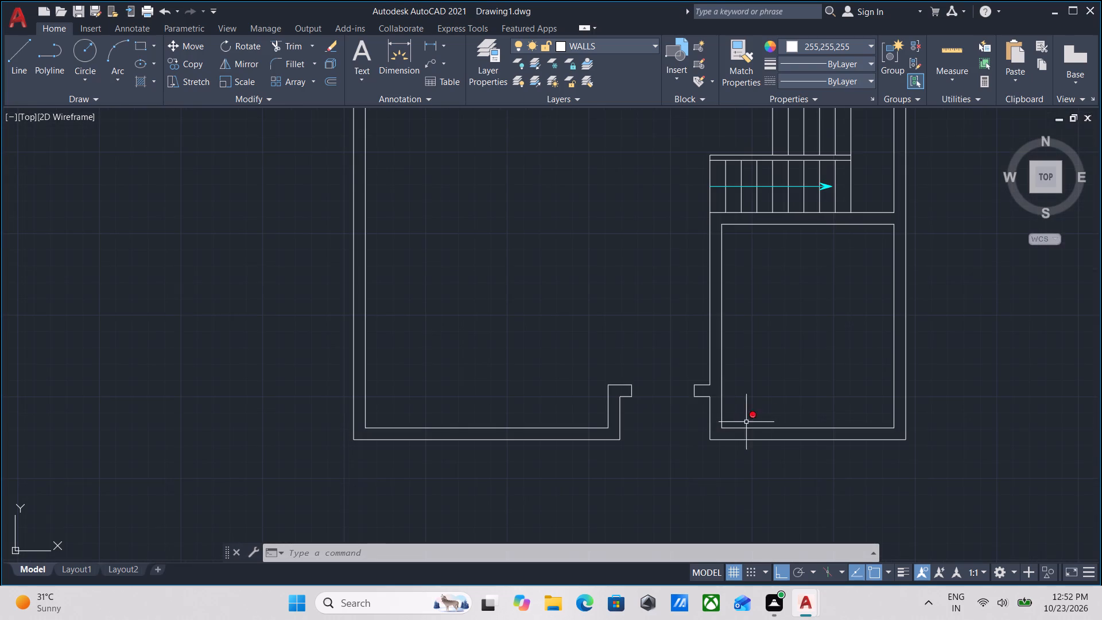
scroll(694, 398, up, 1)
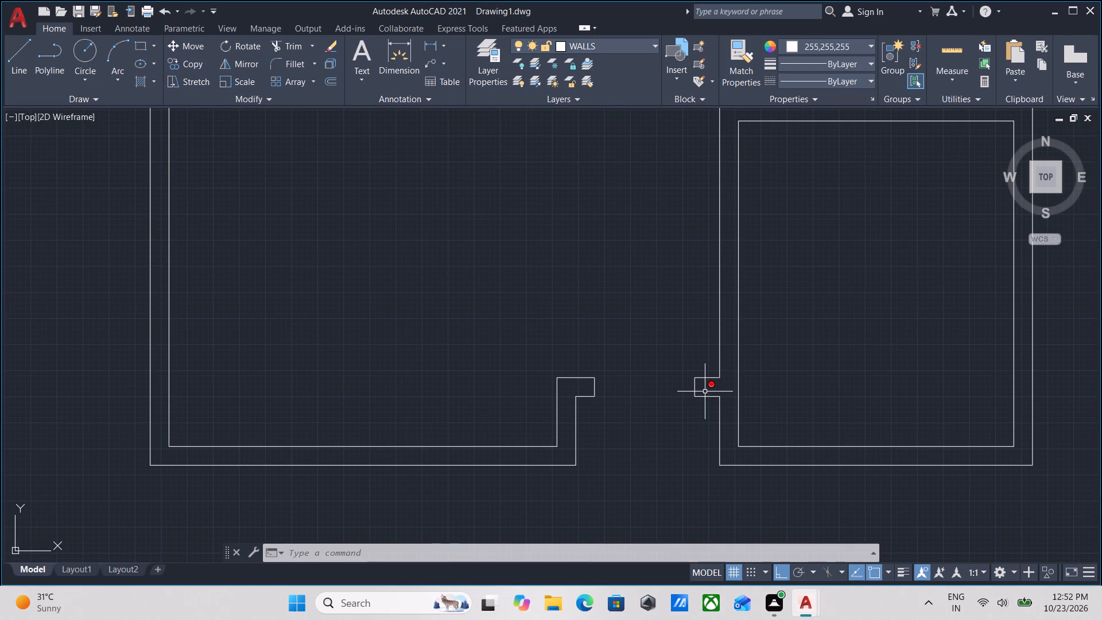
text(EX)
key(Return)
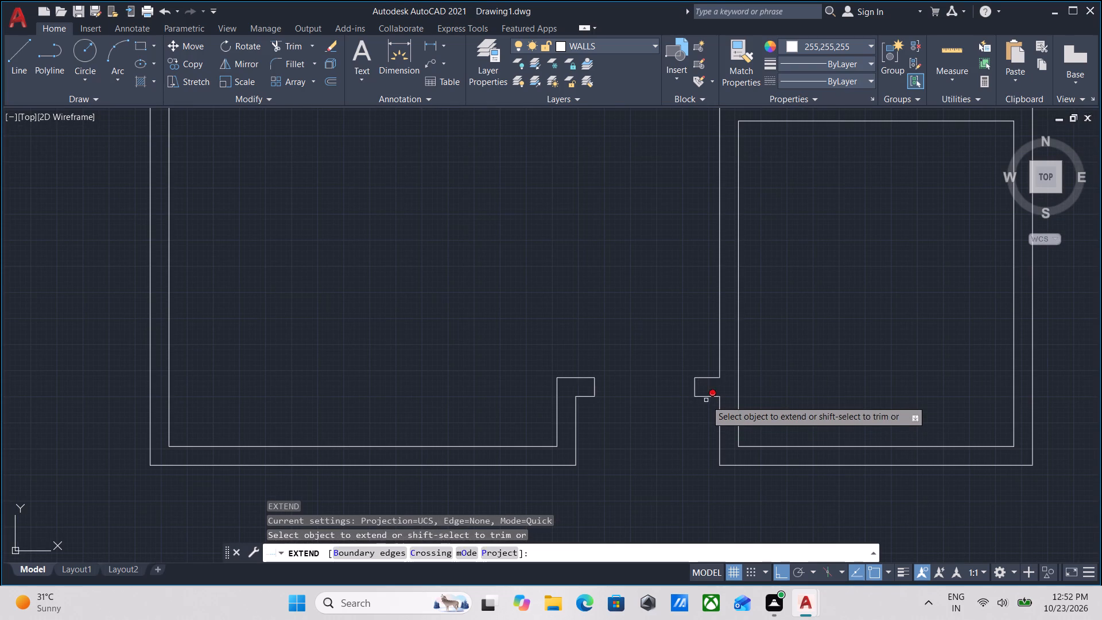
click(707, 395)
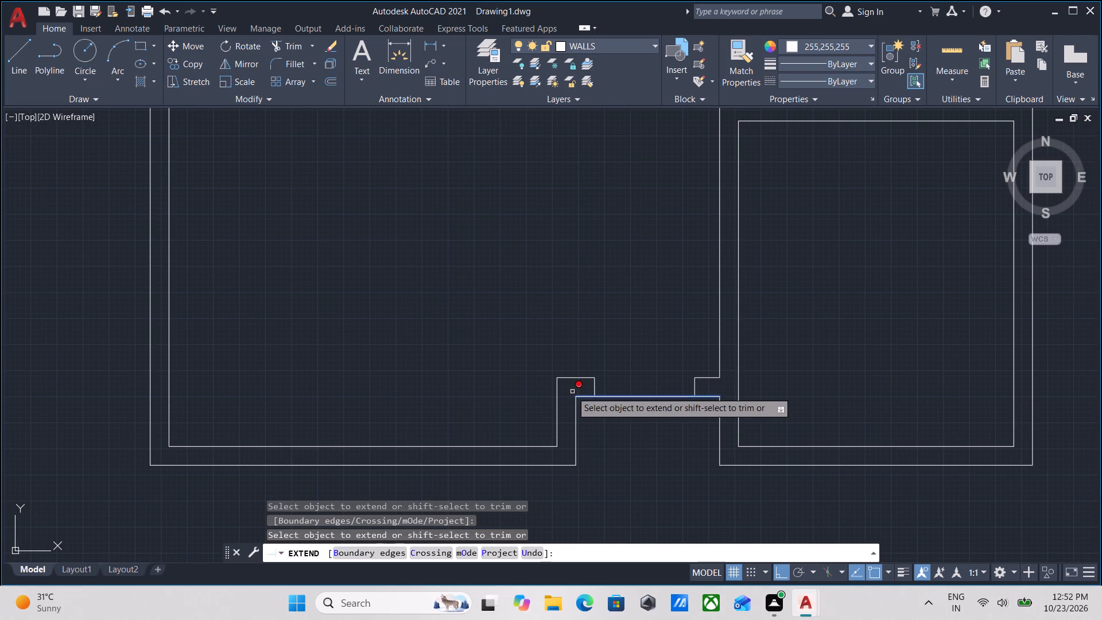
click(582, 398)
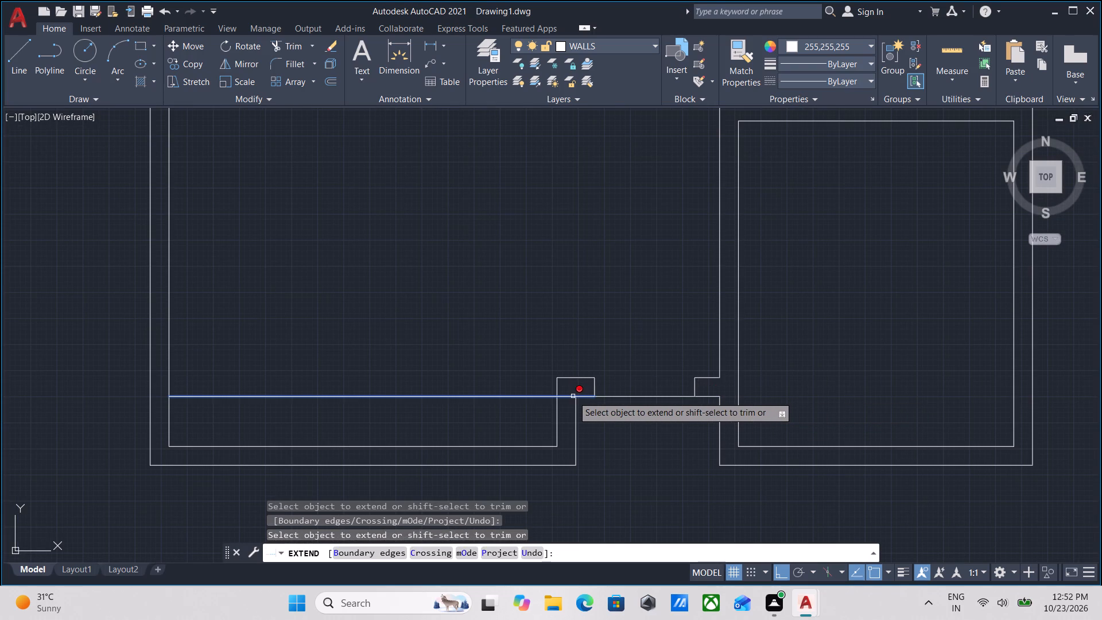
click(573, 396)
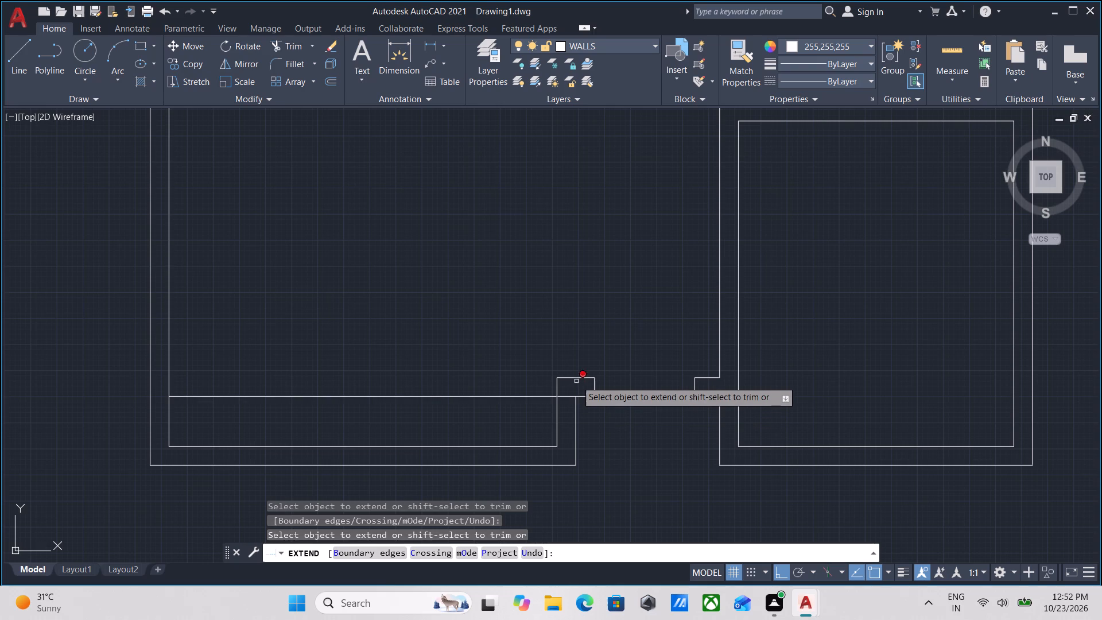
click(575, 379)
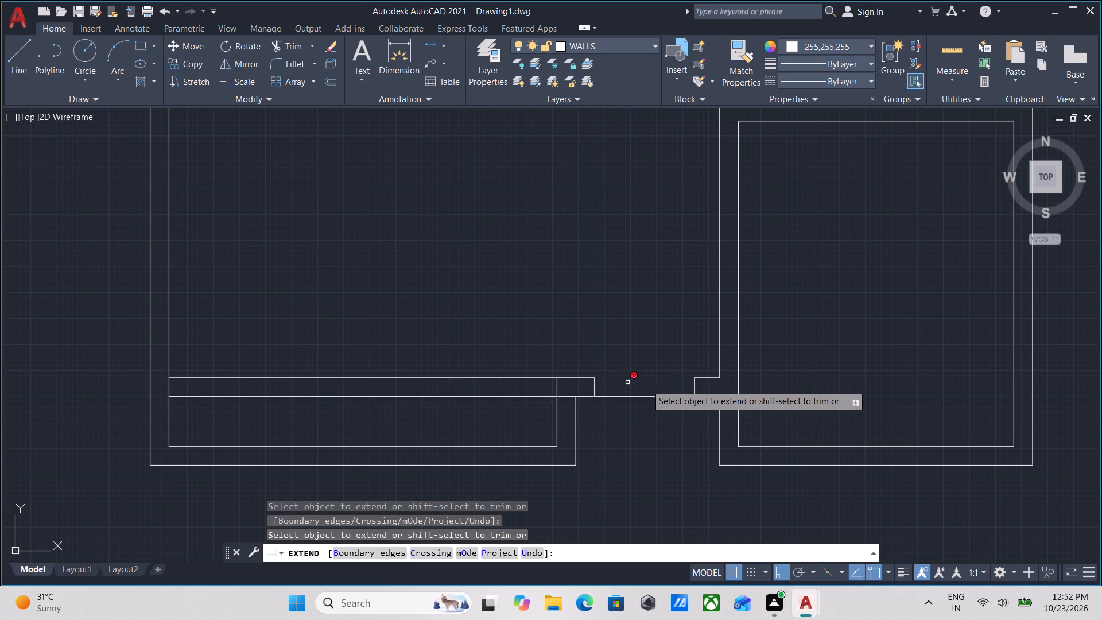
click(705, 378)
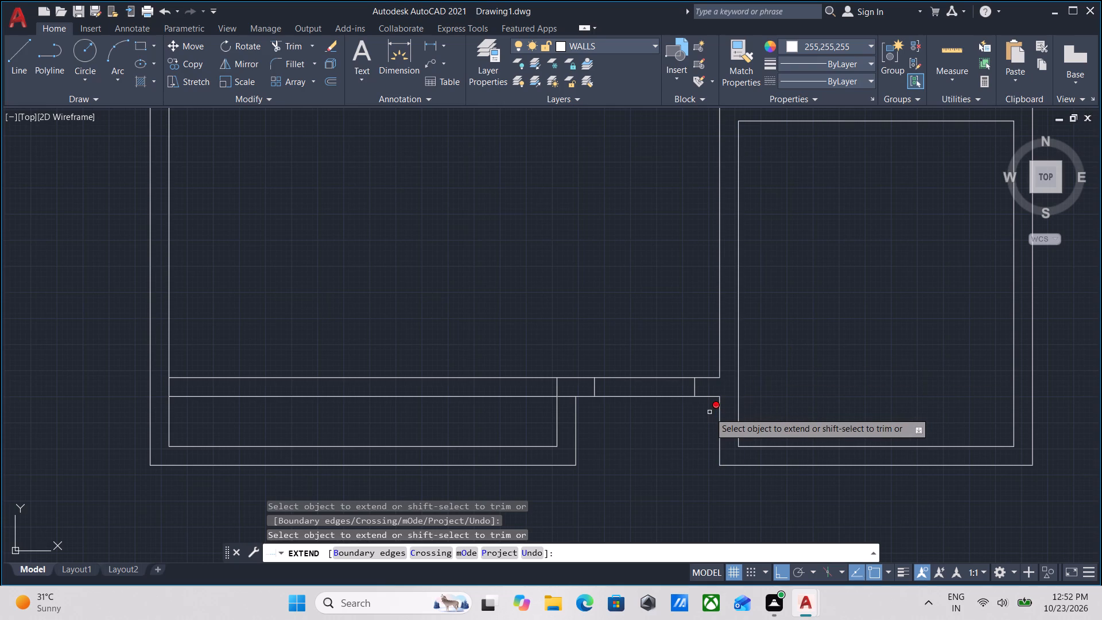
scroll(707, 388, up, 2)
scroll(707, 388, down, 2)
middle_drag(684, 388, 569, 390)
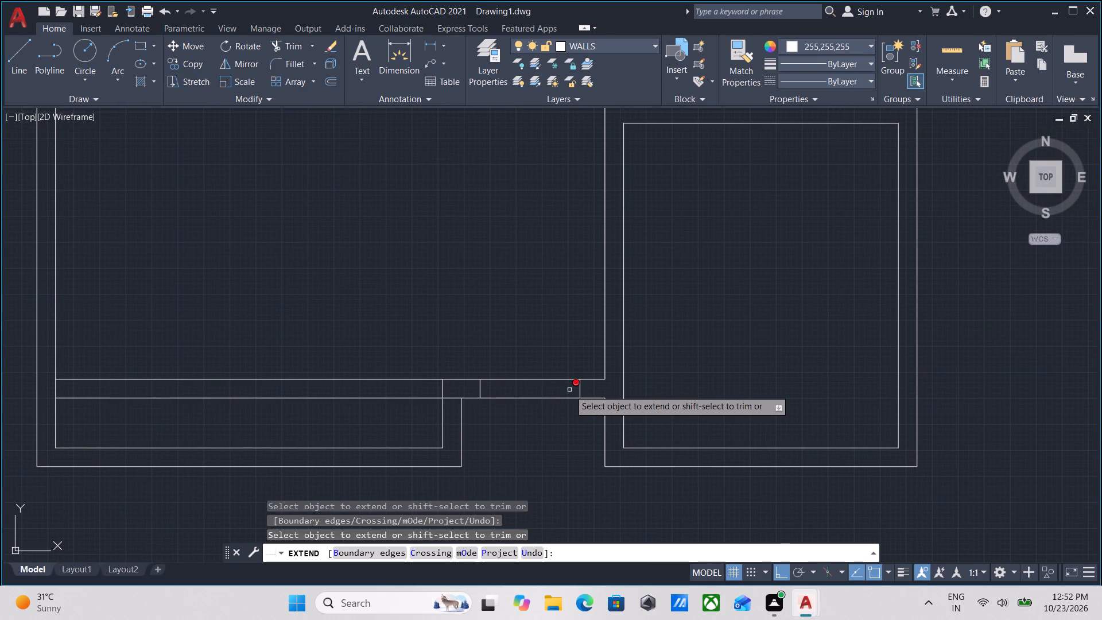
middle_drag(741, 388, 692, 540)
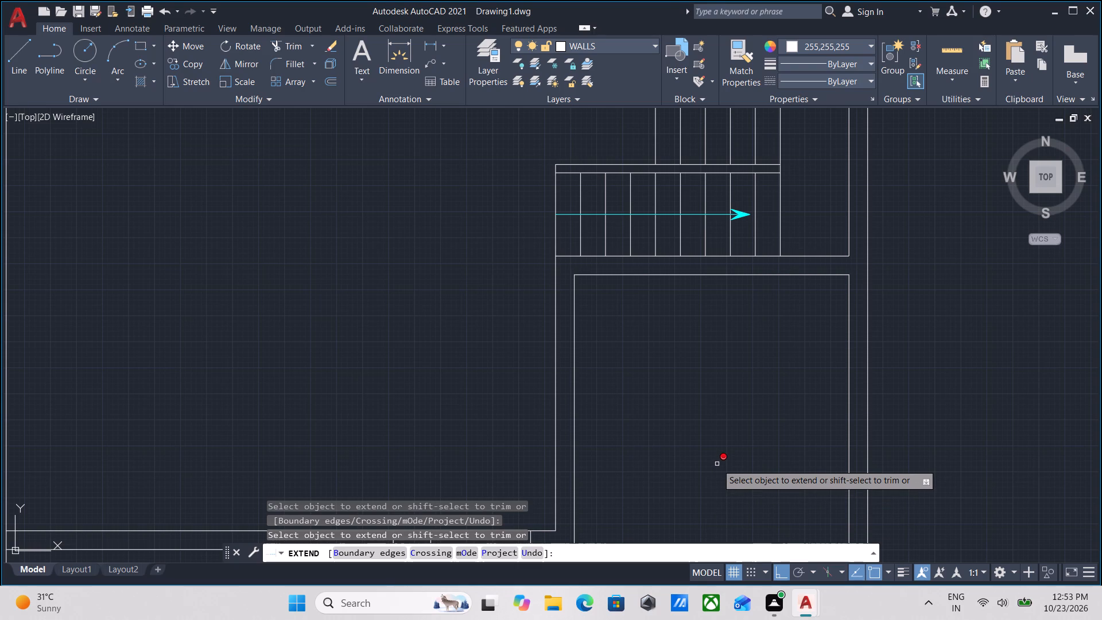
middle_drag(725, 467, 713, 528)
key(Escape)
Offset the inner north wall line of the southeast room 4' south into the room.
scroll(775, 359, up, 1)
middle_drag(775, 360, 777, 432)
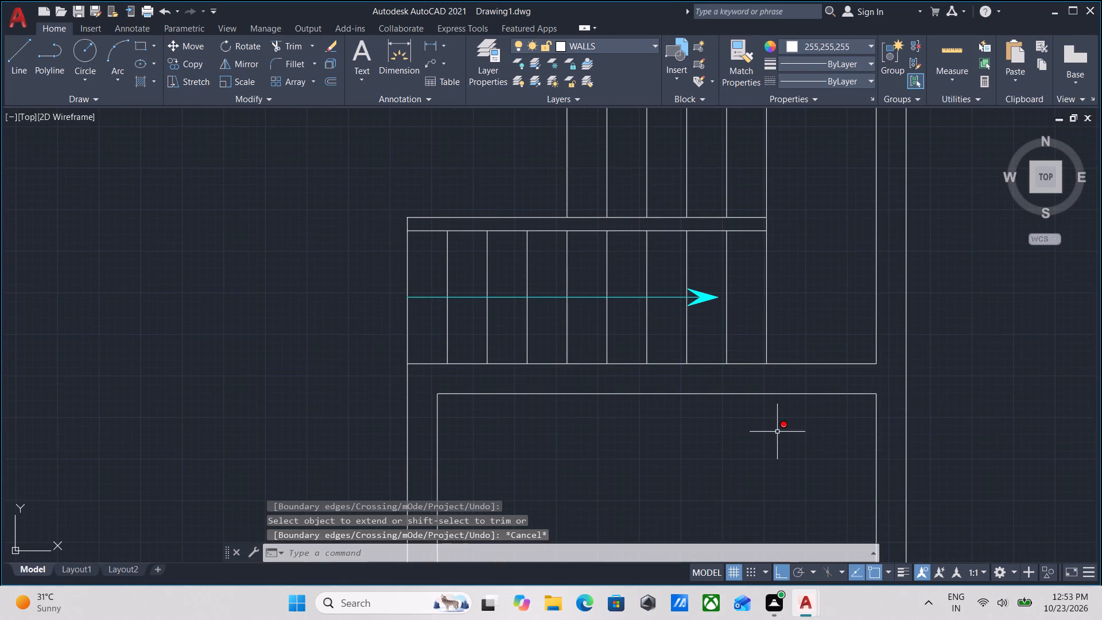
drag(777, 430, 772, 424)
click(732, 382)
key(o)
key(Return)
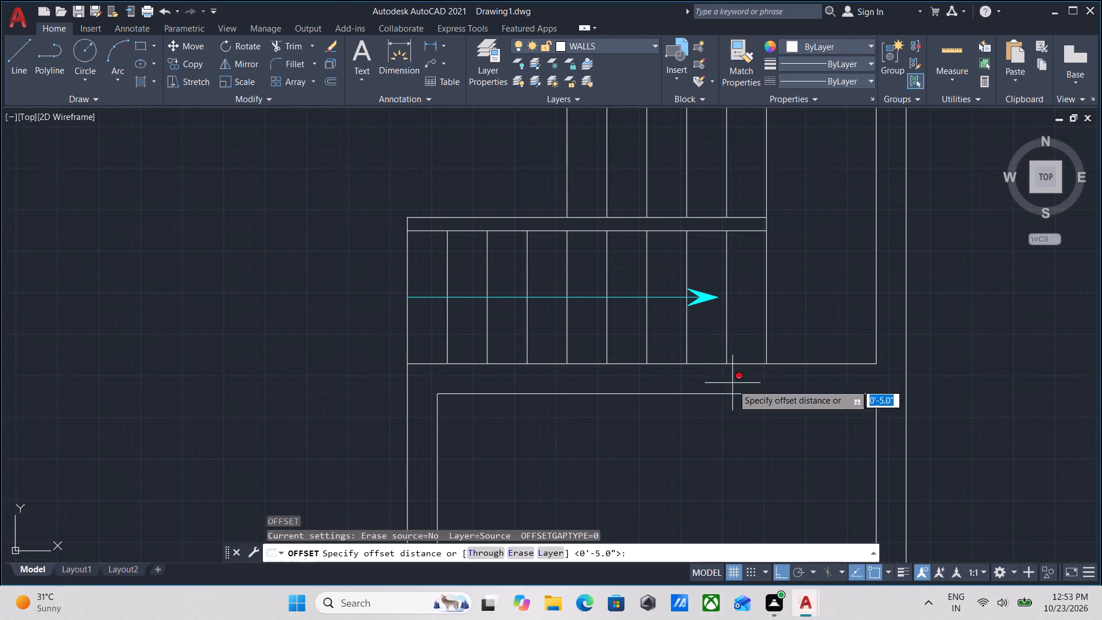
click(685, 394)
click(695, 499)
scroll(692, 501, down, 1)
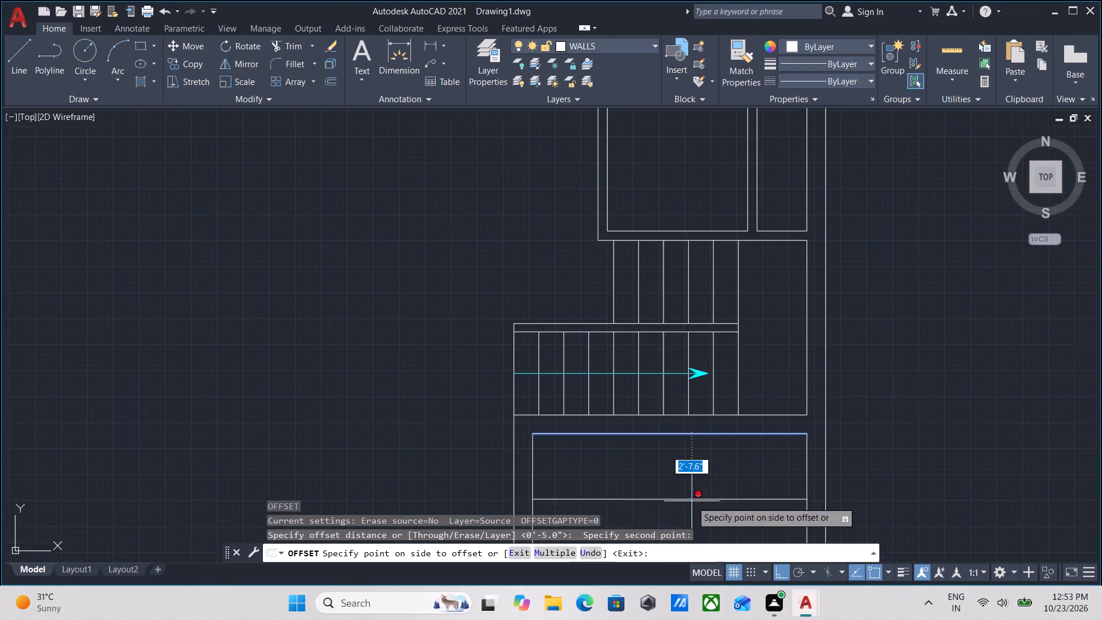
middle_drag(692, 499, 720, 363)
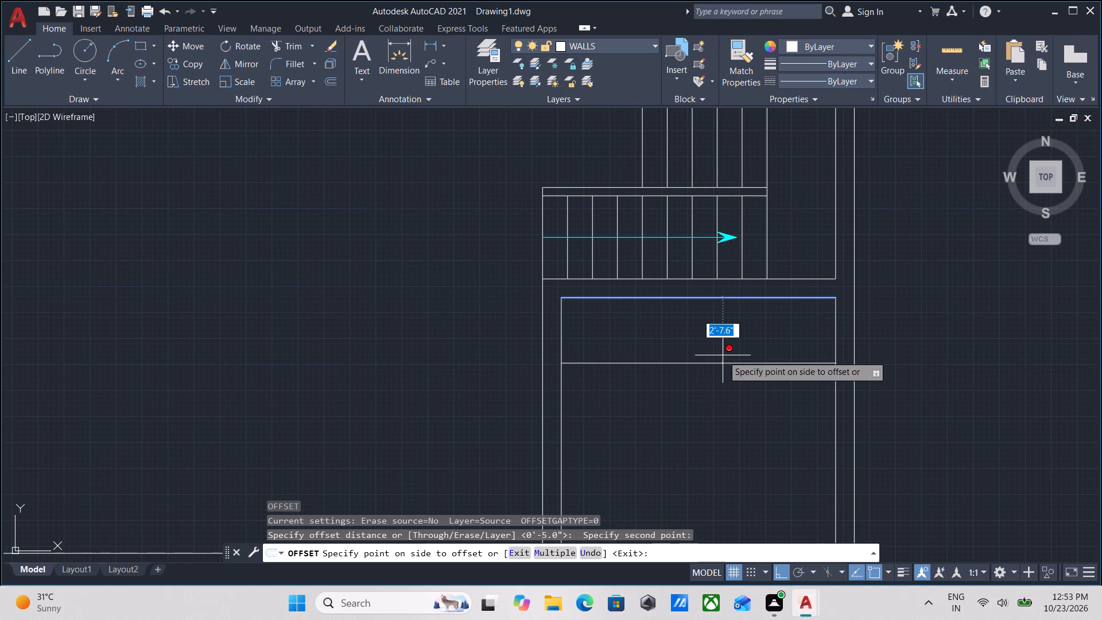
text(4')
key(Return)
scroll(757, 375, down, 1)
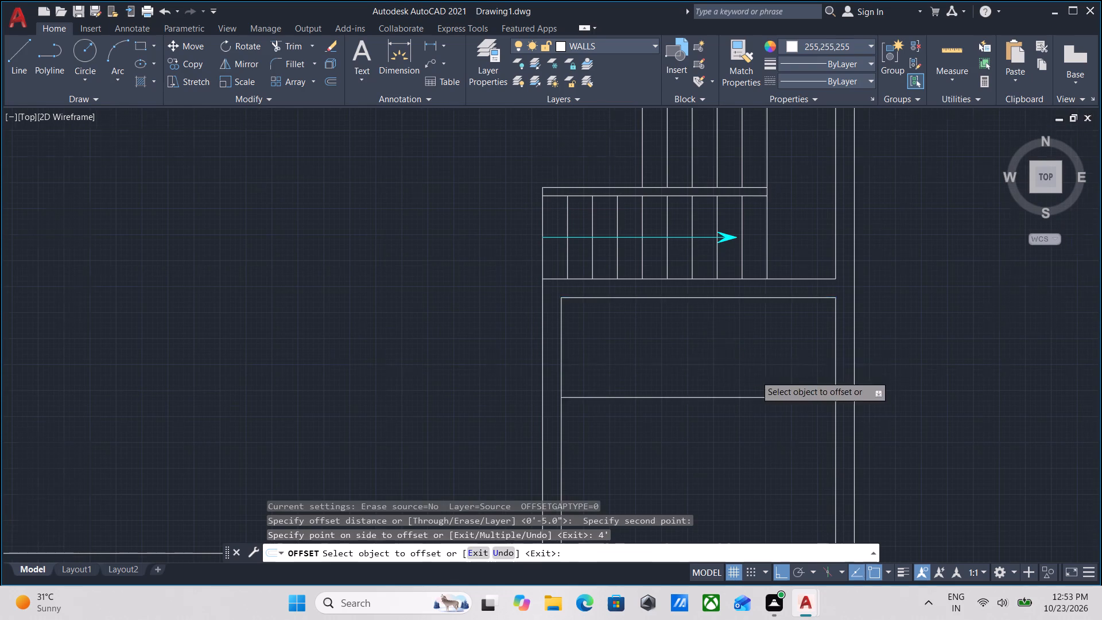
Offset the new line across the southeast room another 4.5" south to form a partition wall.
scroll(757, 375, down, 1)
middle_drag(757, 375, 757, 342)
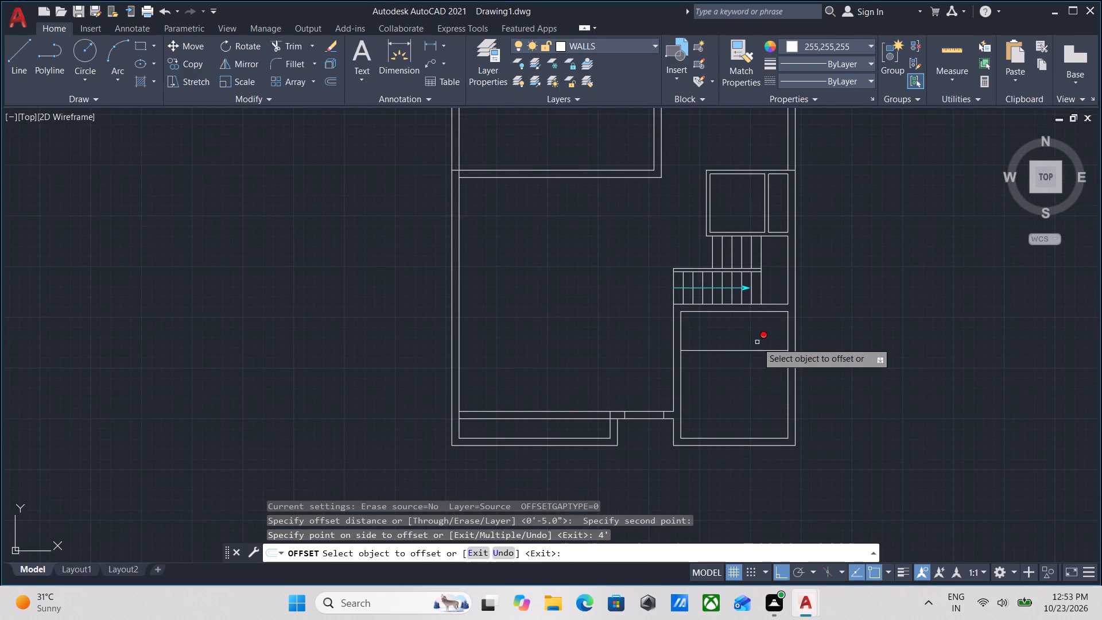
click(755, 349)
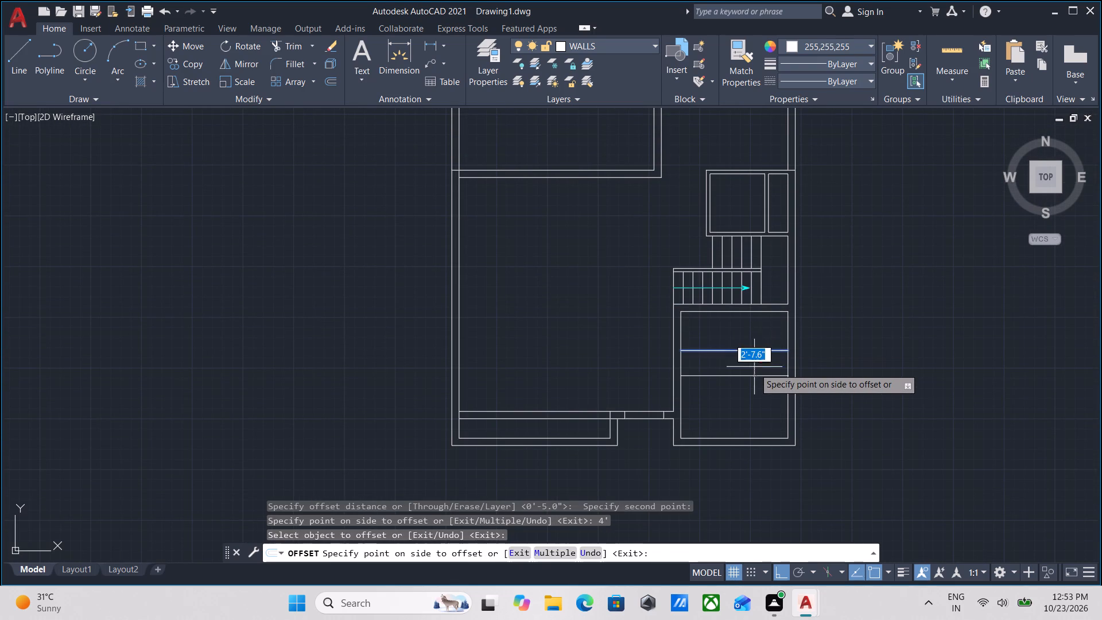
text(4.5)
key(shift+quotedbl)
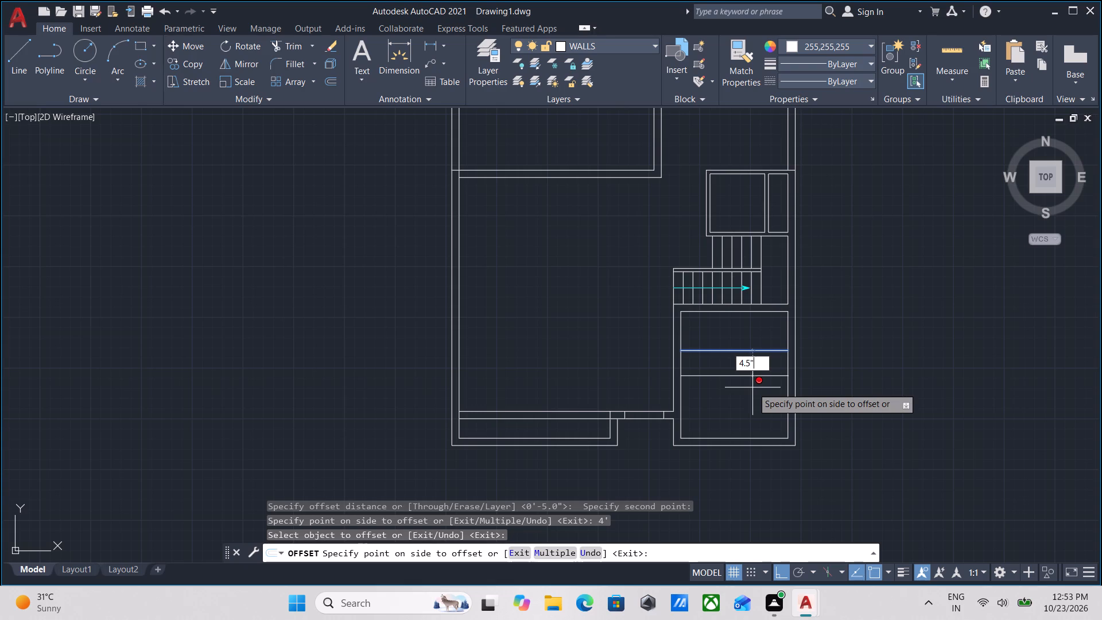
key(Return)
scroll(822, 320, up, 2)
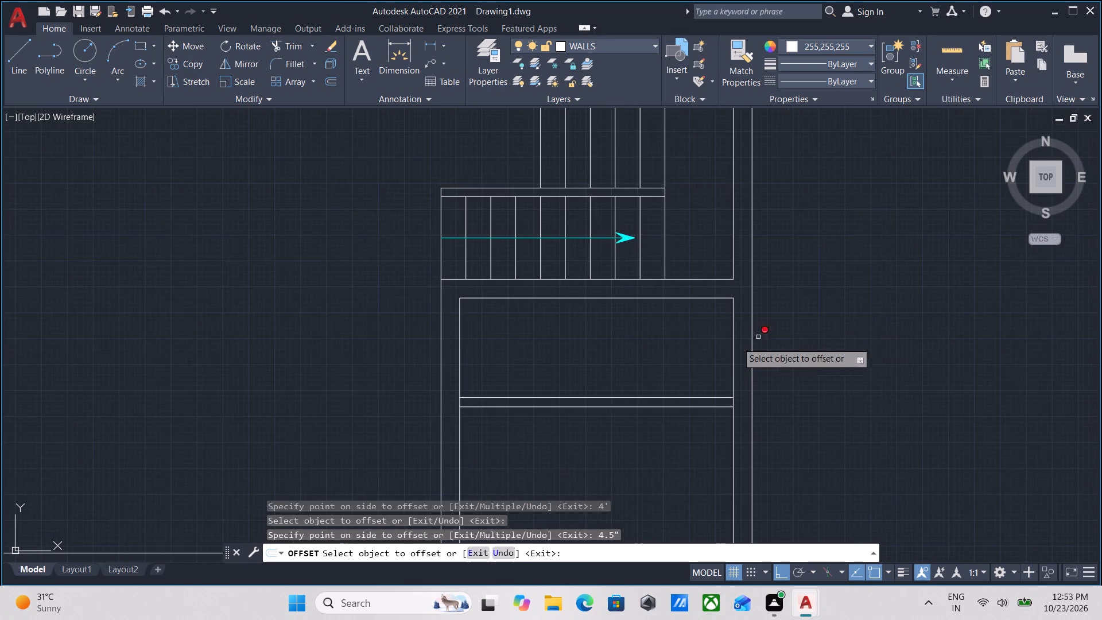
scroll(709, 350, up, 1)
key(Escape)
Trim the east wall's inner line between the two lines of the new partition.
text(TR)
key(Return)
click(764, 437)
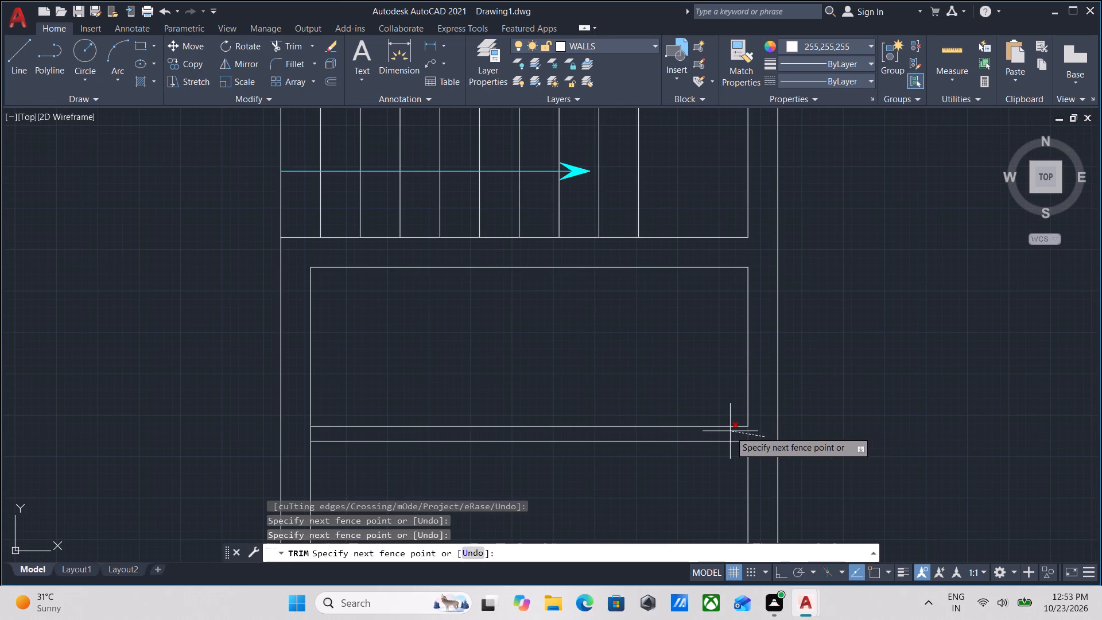
click(730, 431)
key(Escape)
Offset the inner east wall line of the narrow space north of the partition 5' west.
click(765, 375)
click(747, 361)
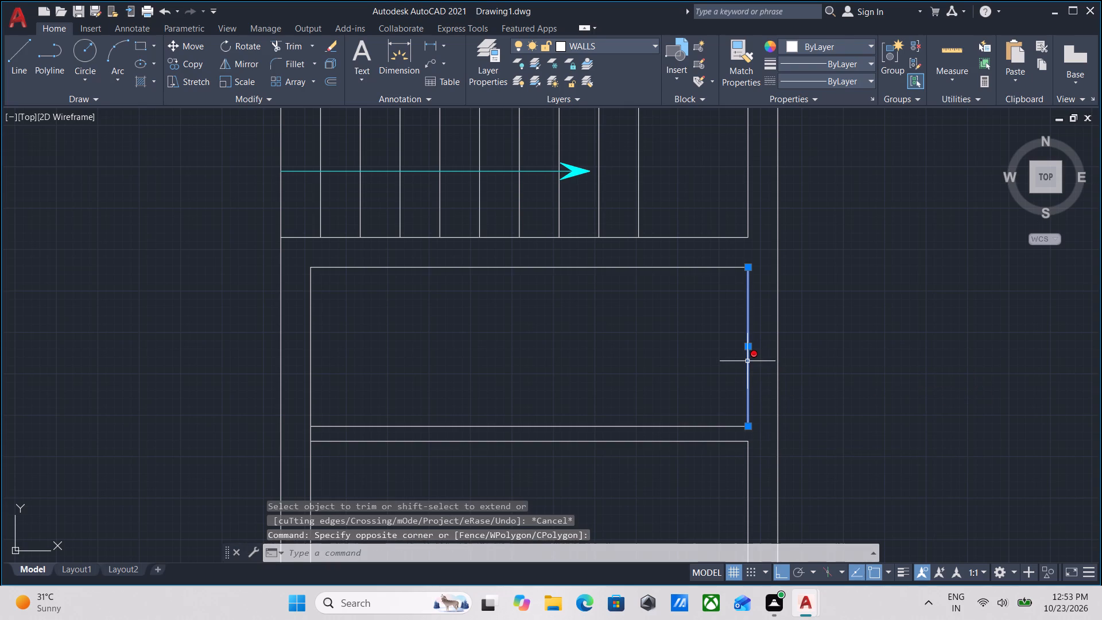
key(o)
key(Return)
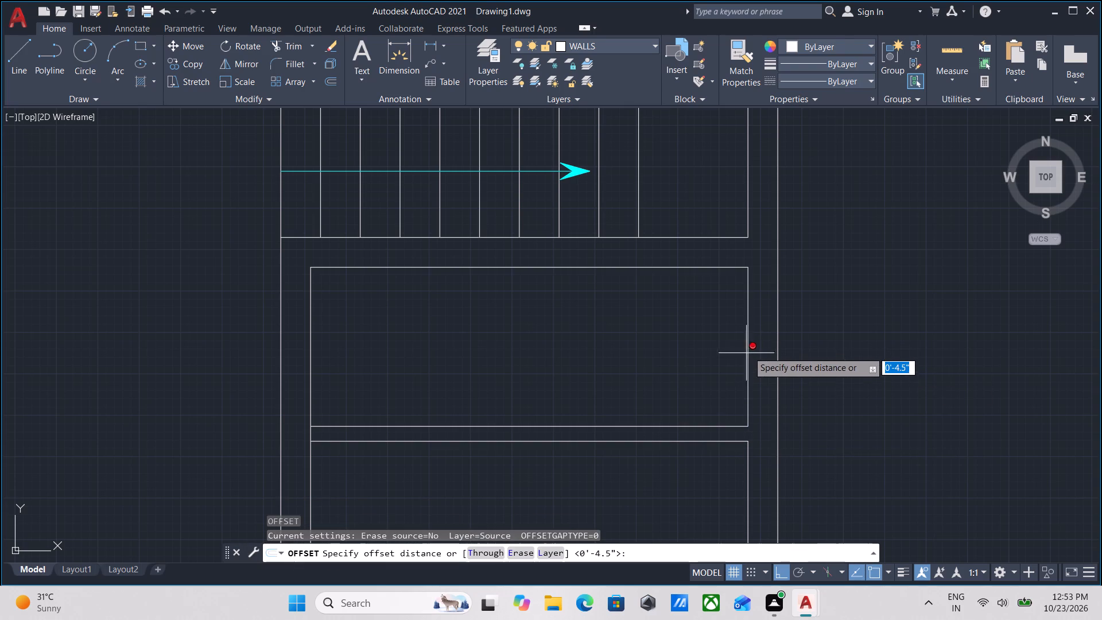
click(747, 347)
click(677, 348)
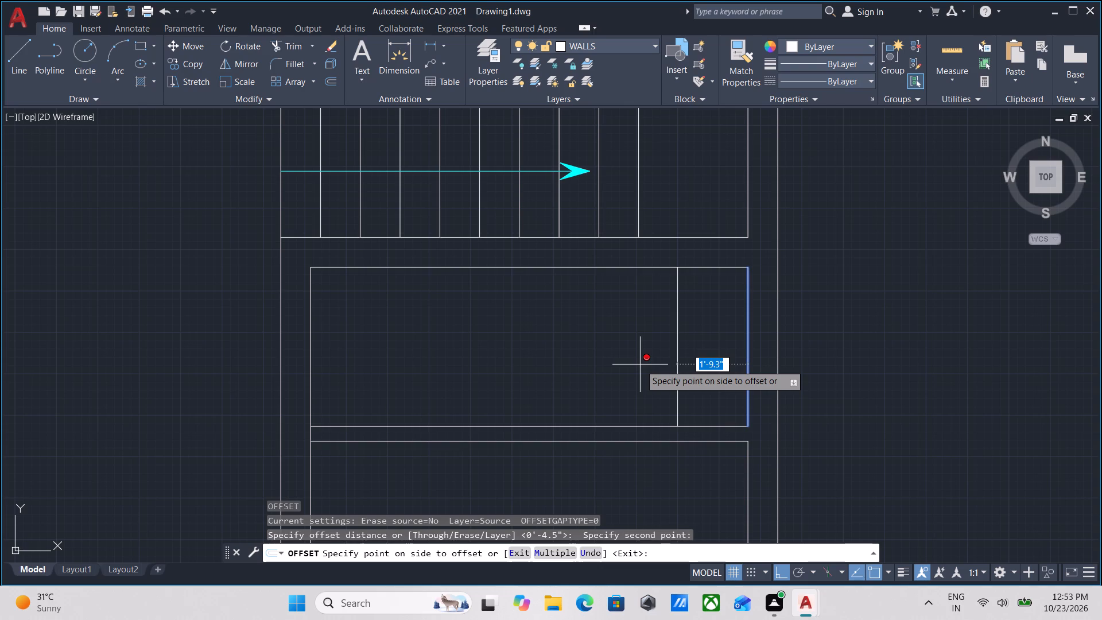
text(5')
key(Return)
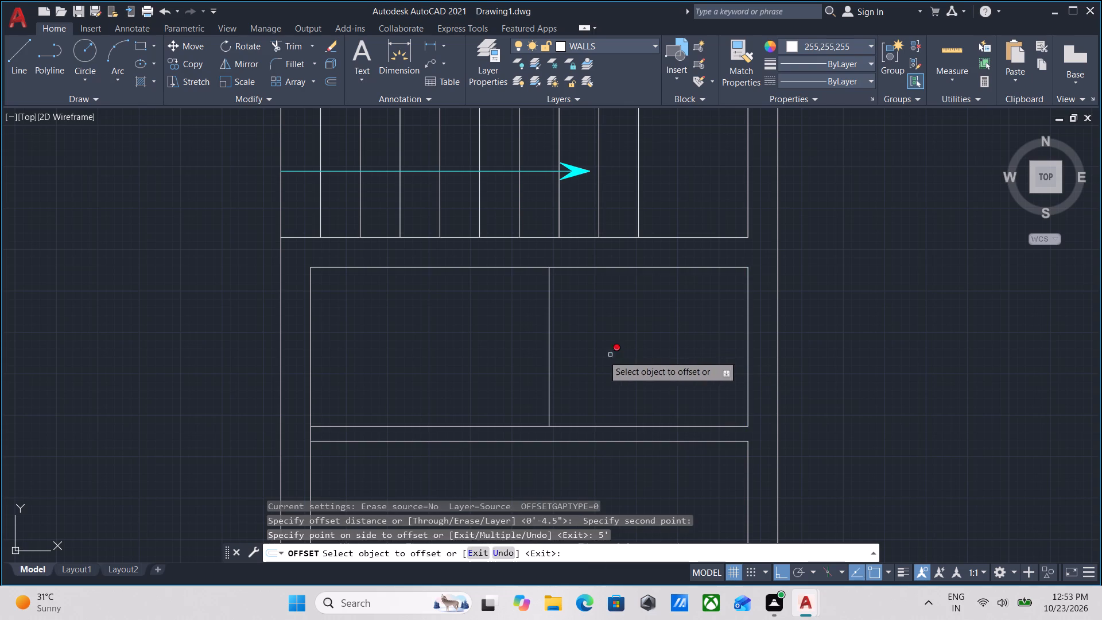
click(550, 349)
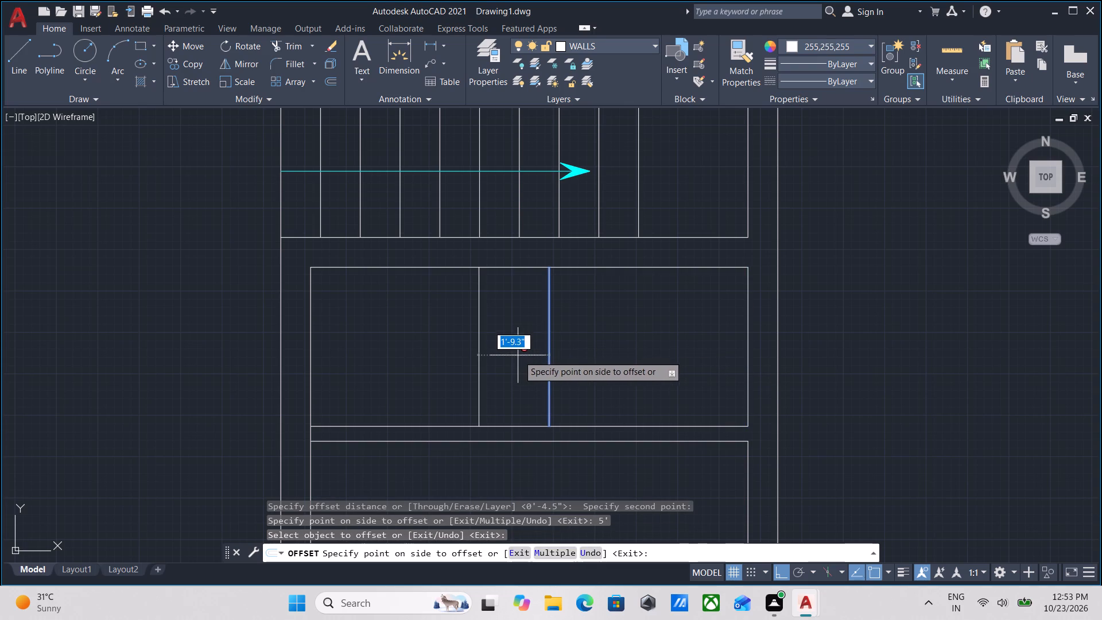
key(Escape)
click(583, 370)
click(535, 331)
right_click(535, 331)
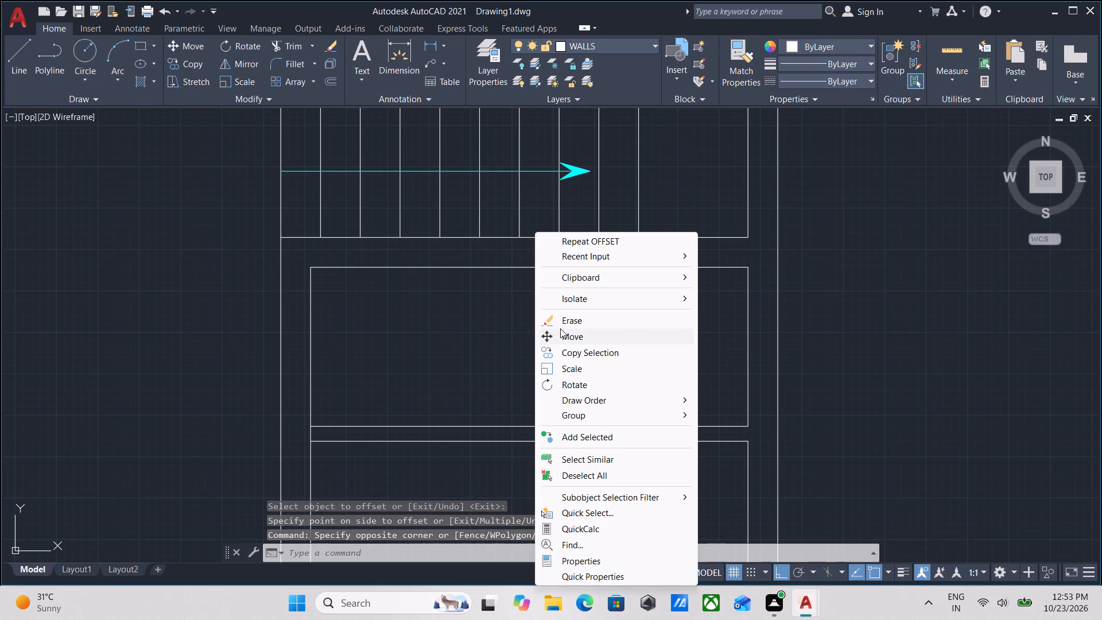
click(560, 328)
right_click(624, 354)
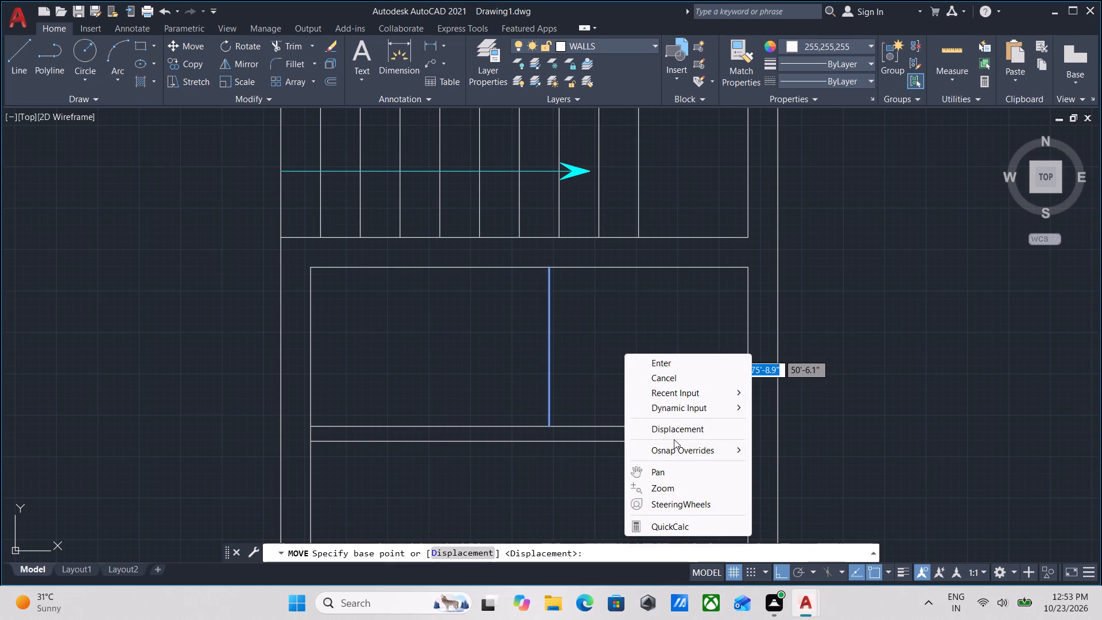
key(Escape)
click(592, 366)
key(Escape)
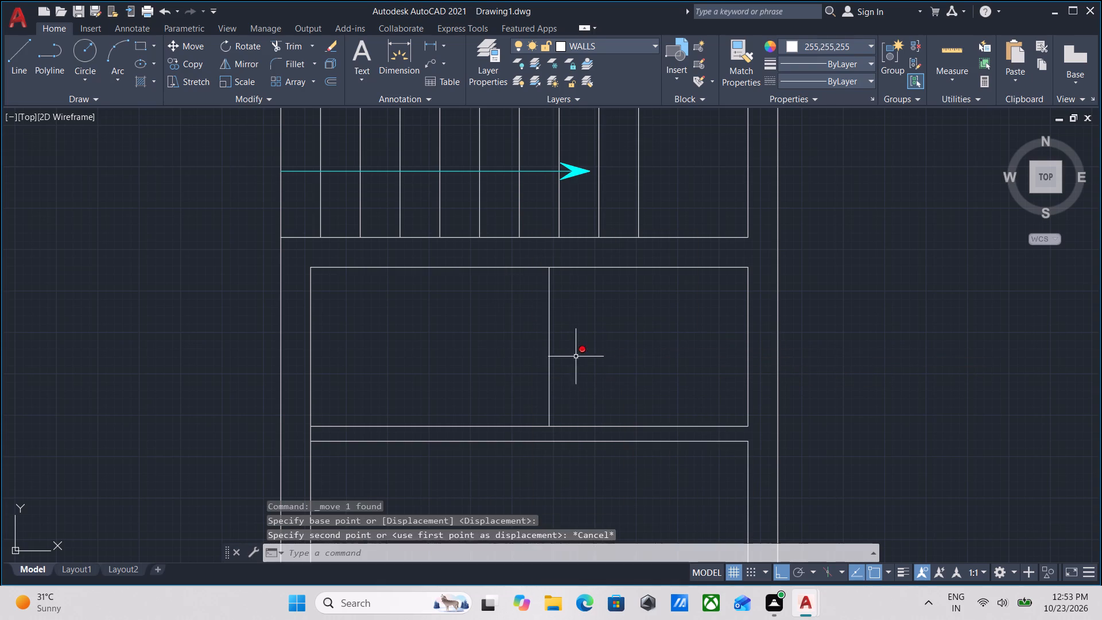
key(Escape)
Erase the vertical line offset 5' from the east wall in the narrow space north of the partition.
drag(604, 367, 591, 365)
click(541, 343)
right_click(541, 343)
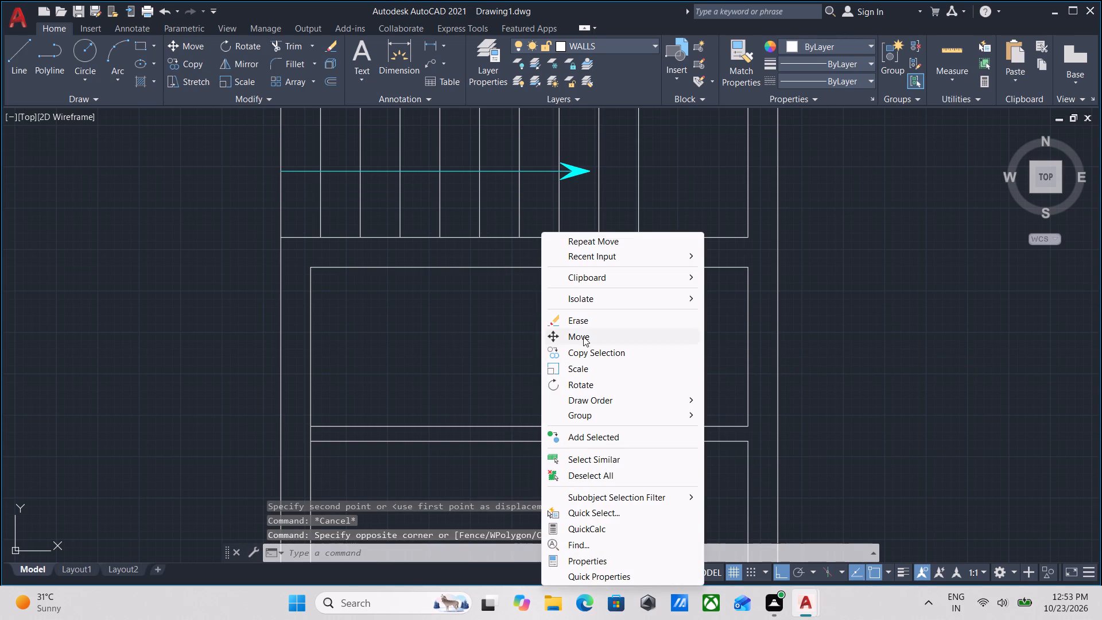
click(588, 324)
Offset the inner east wall line of the space north of the partition 6' west.
scroll(848, 369, up, 2)
click(618, 329)
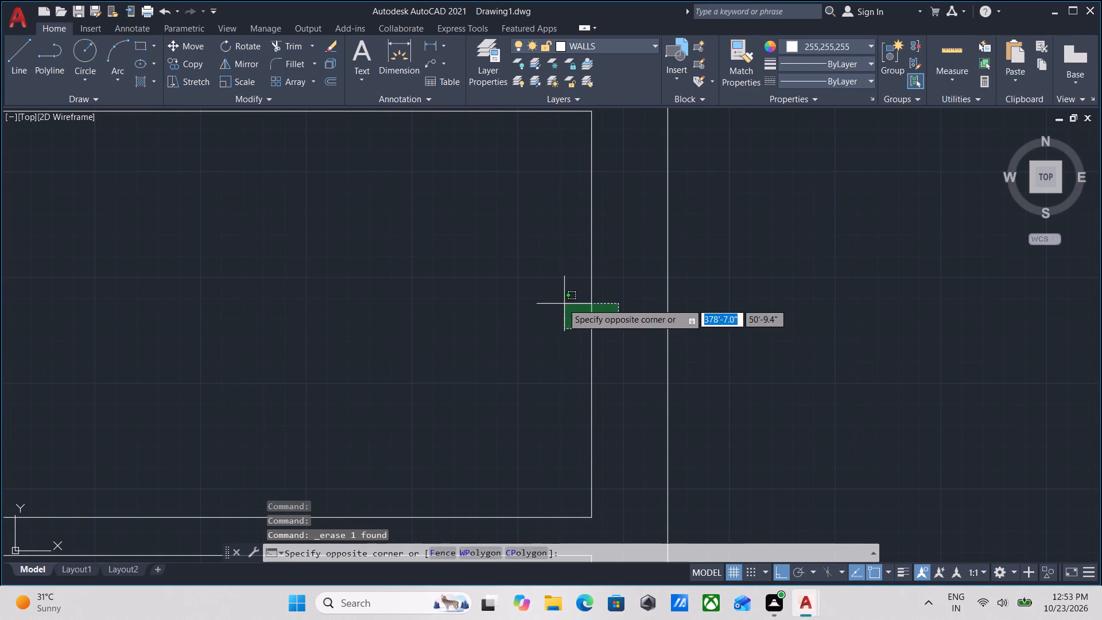
click(561, 303)
middle_drag(561, 303, 727, 350)
key(o)
key(Return)
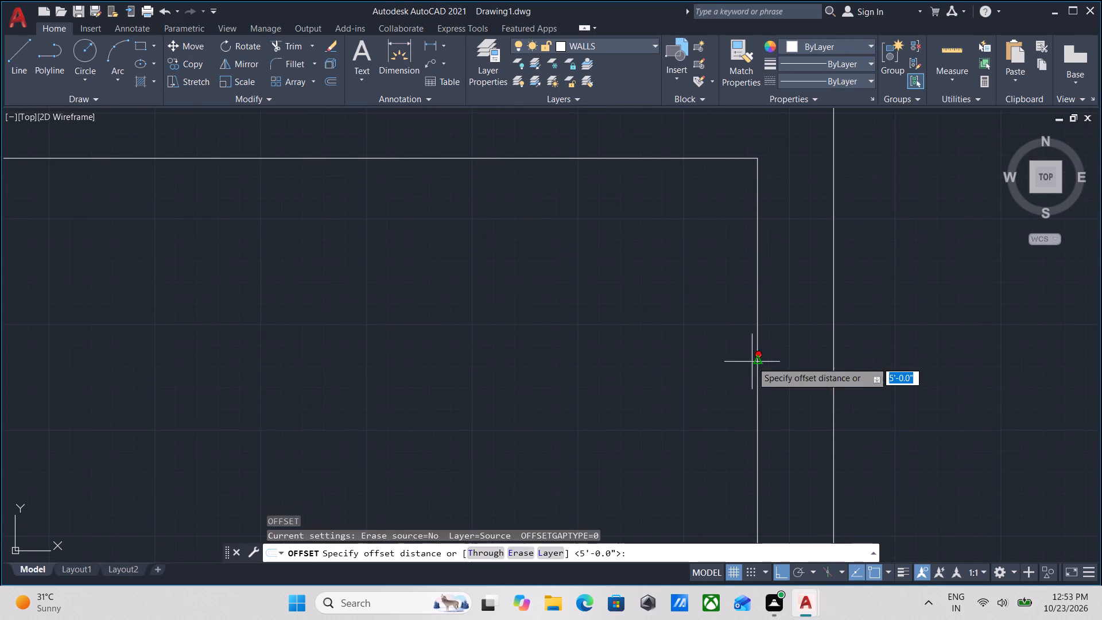
click(759, 362)
drag(492, 354, 537, 360)
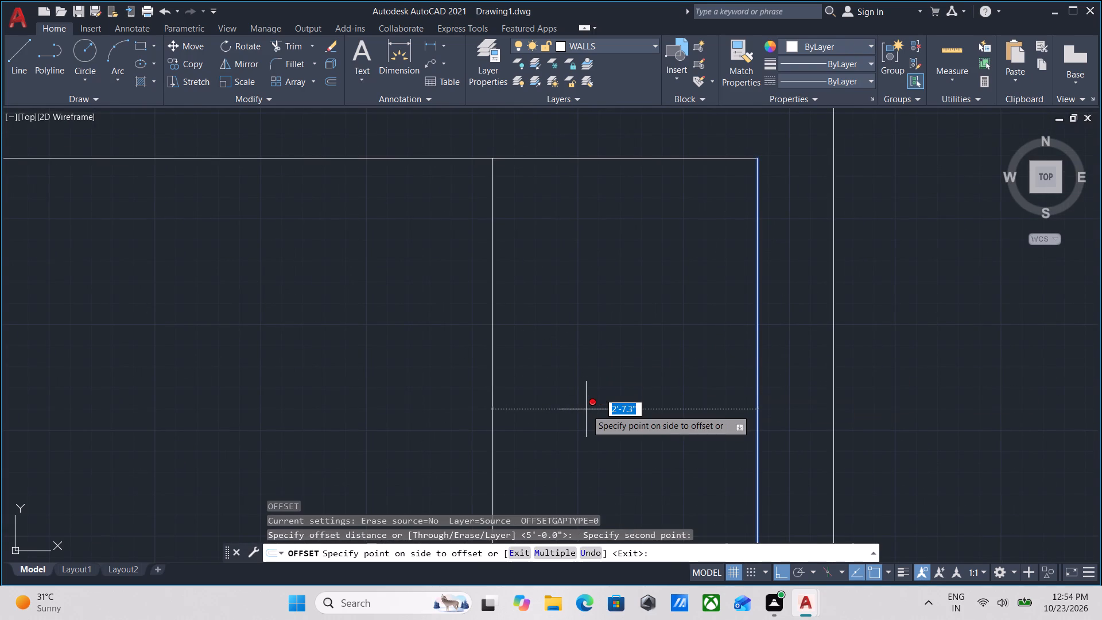
text(6')
key(Return)
Offset the new vertical line another 4.5" west to form a dividing wall between the two small rooms.
scroll(586, 409, down, 1)
middle_drag(586, 409, 813, 382)
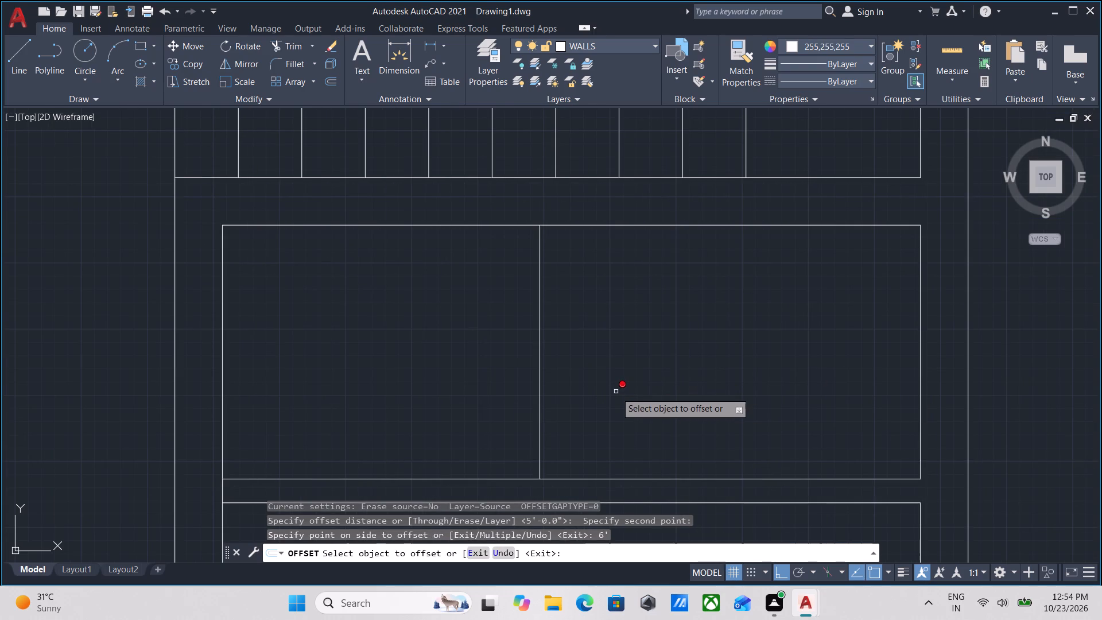
middle_drag(616, 392, 786, 433)
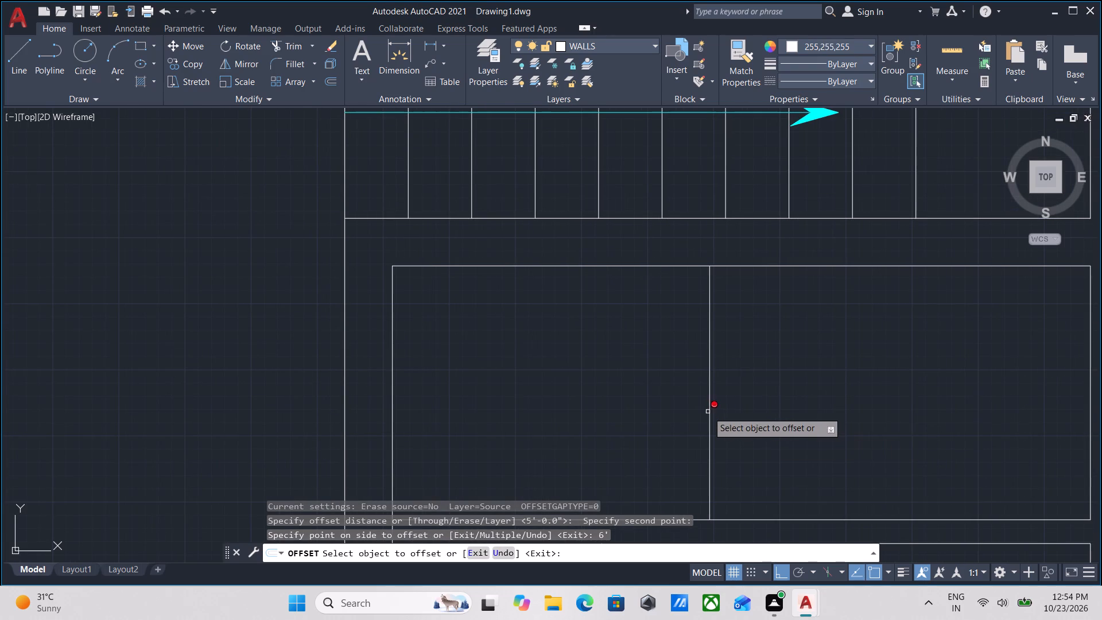
scroll(729, 408, down, 2)
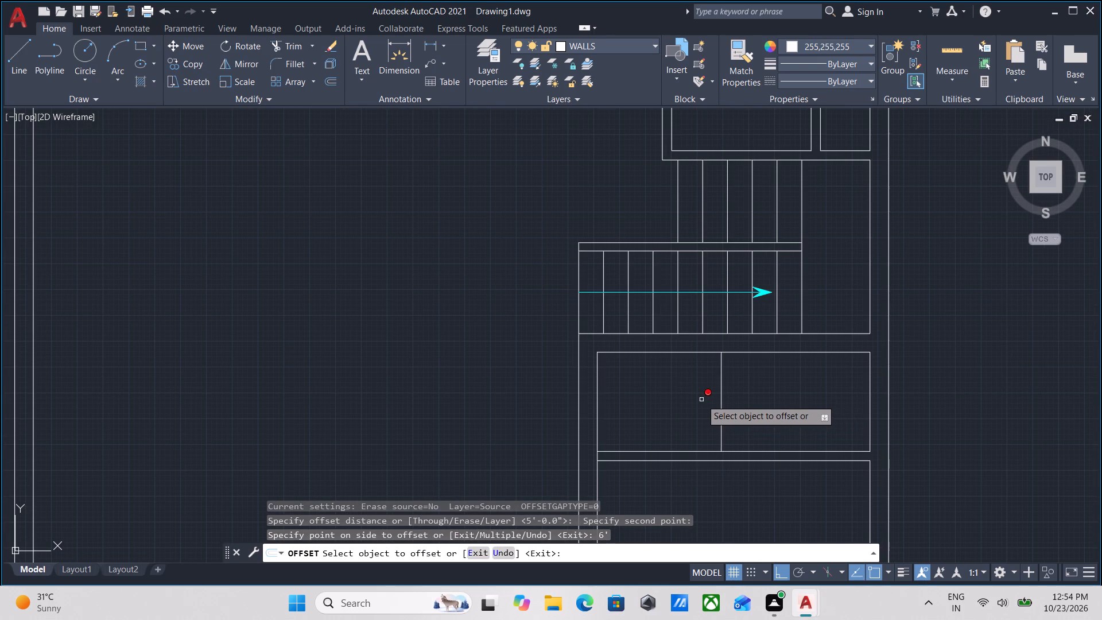
click(722, 402)
text(4.5)
key(shift+quotedbl)
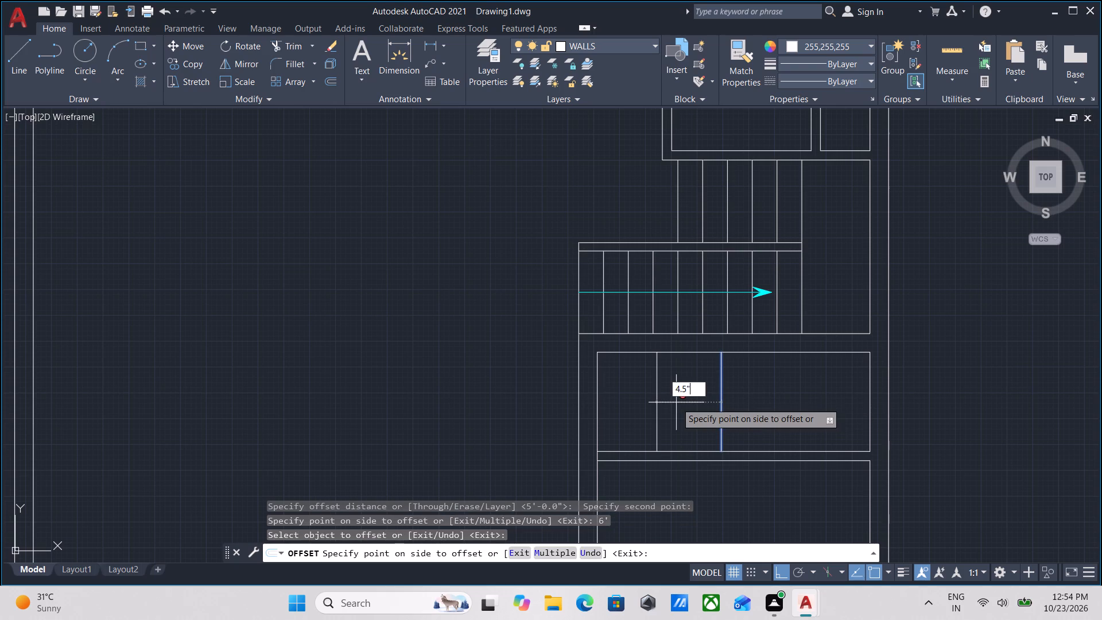
key(Return)
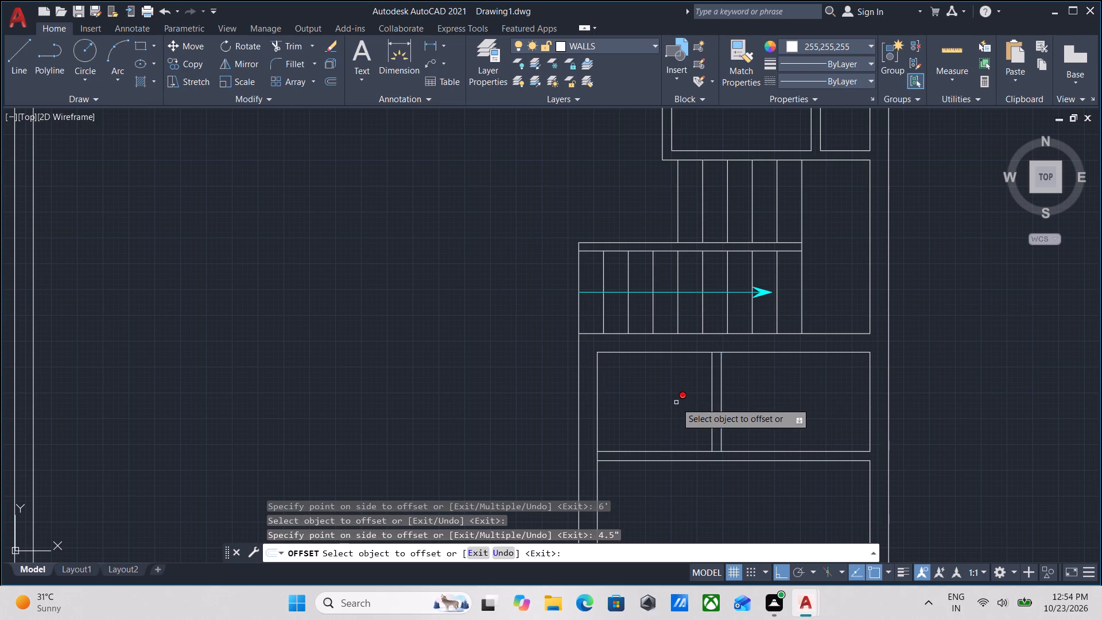
scroll(699, 427, up, 1)
key(Escape)
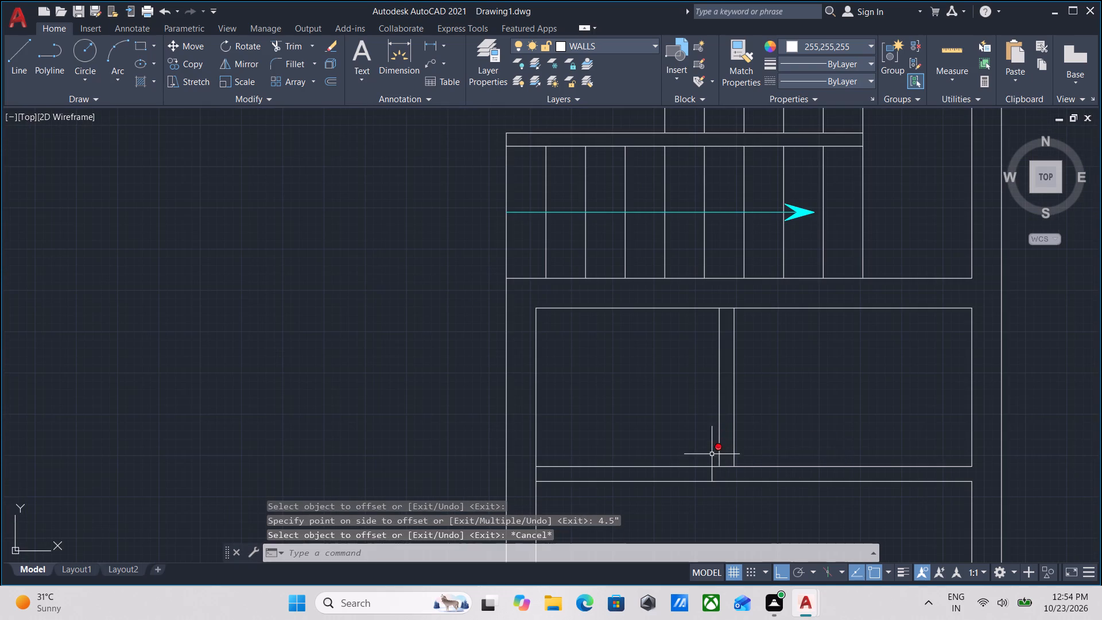
Extend the dividing wall's west line south across the partition to its lower line.
key(e)
key(x)
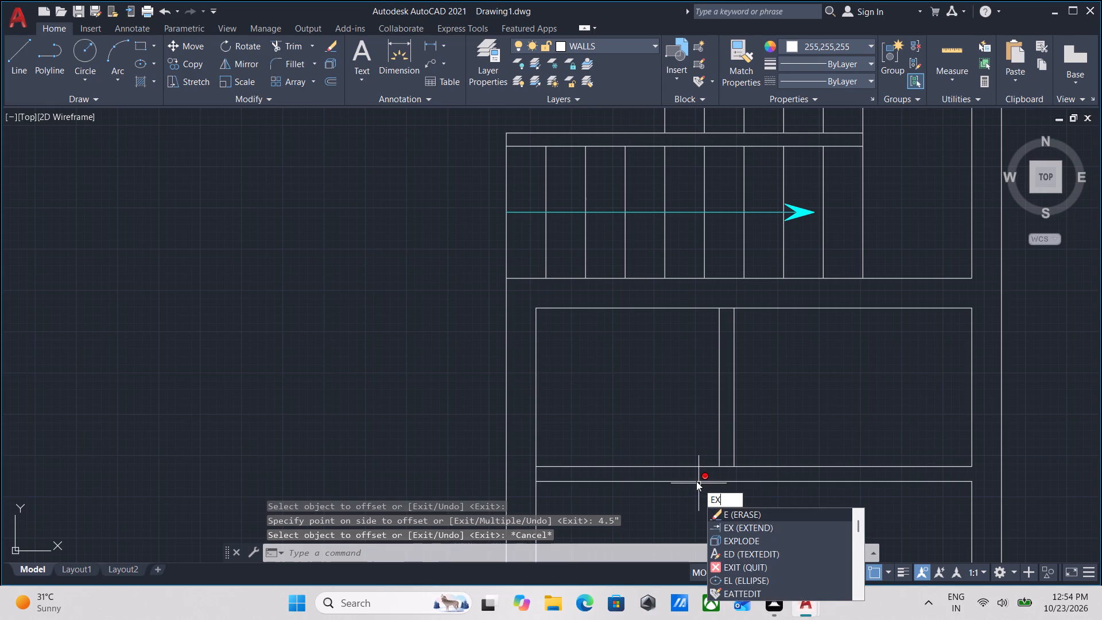
key(Return)
scroll(716, 452, up, 2)
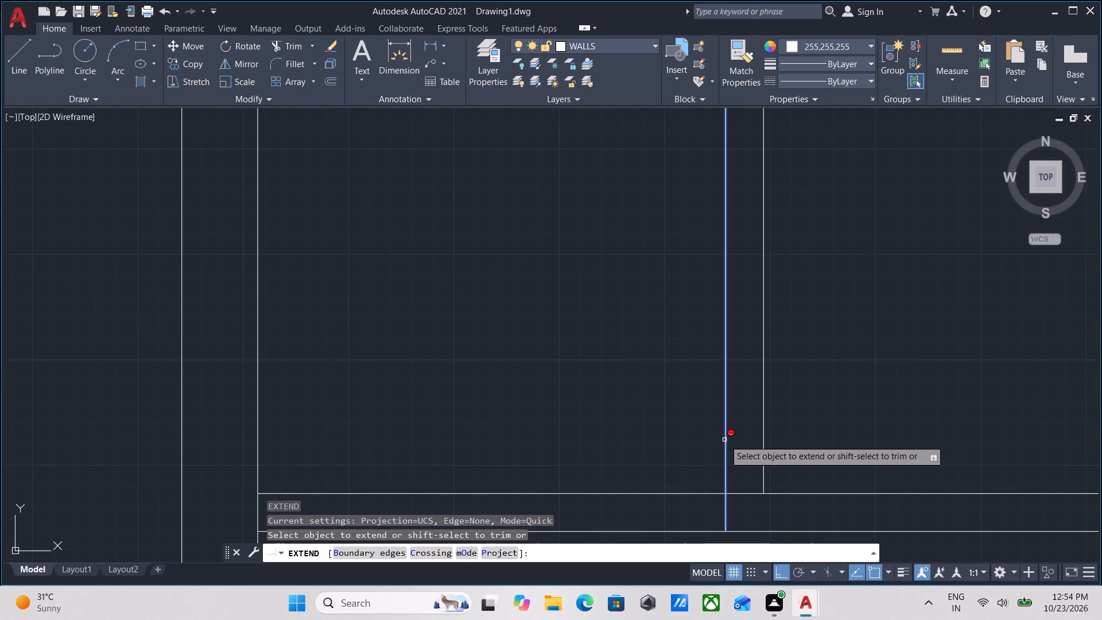
click(724, 440)
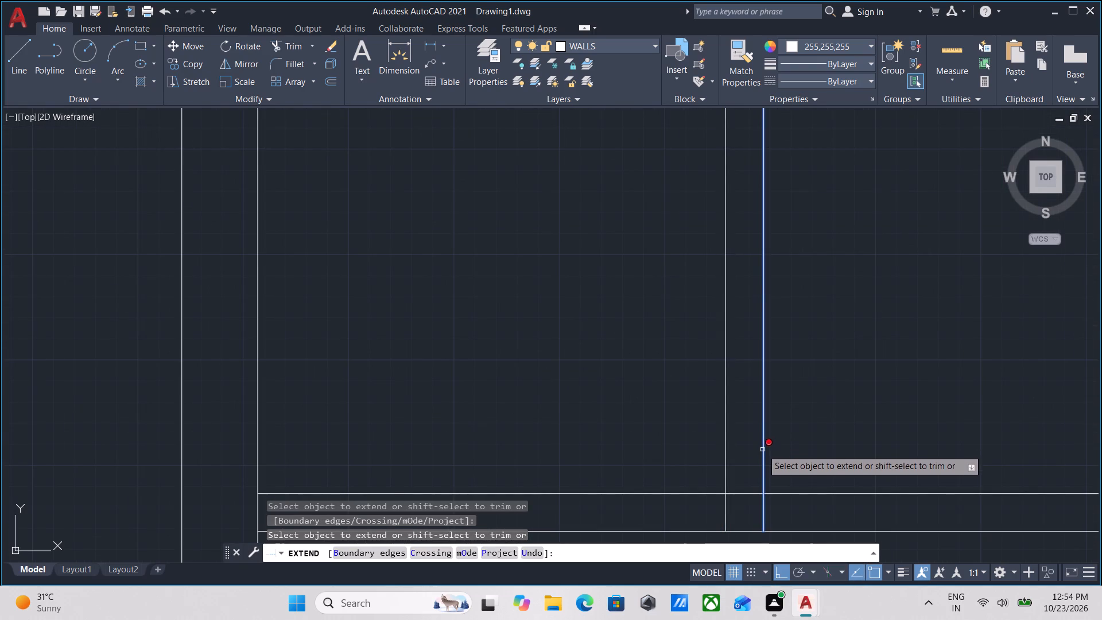
middle_drag(809, 439, 676, 381)
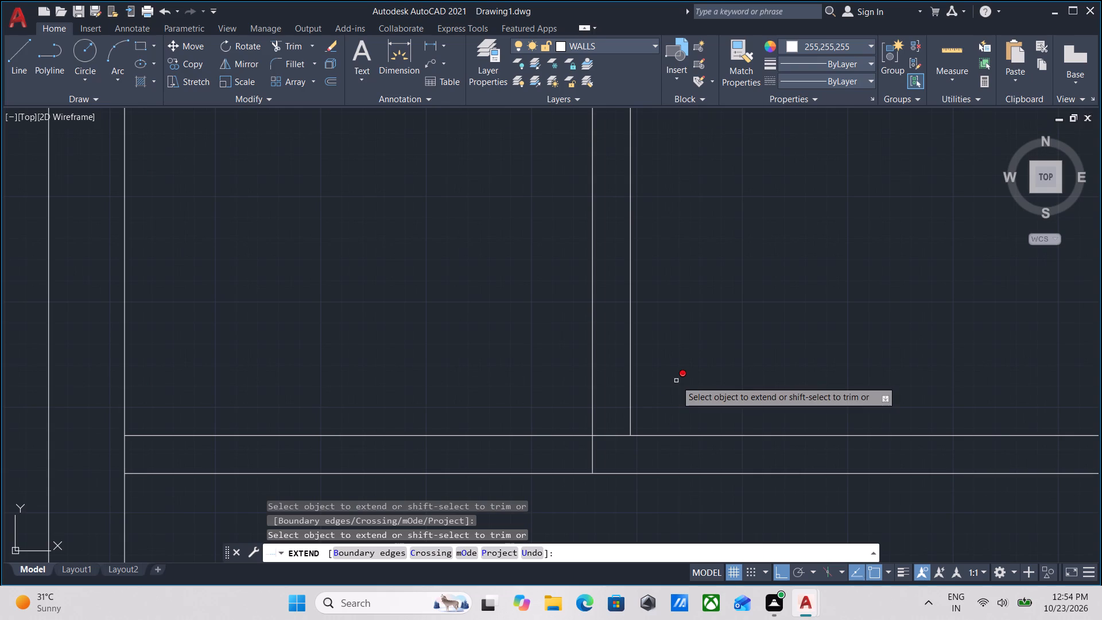
scroll(676, 381, down, 2)
middle_drag(676, 381, 737, 265)
scroll(738, 264, up, 1)
scroll(743, 278, down, 2)
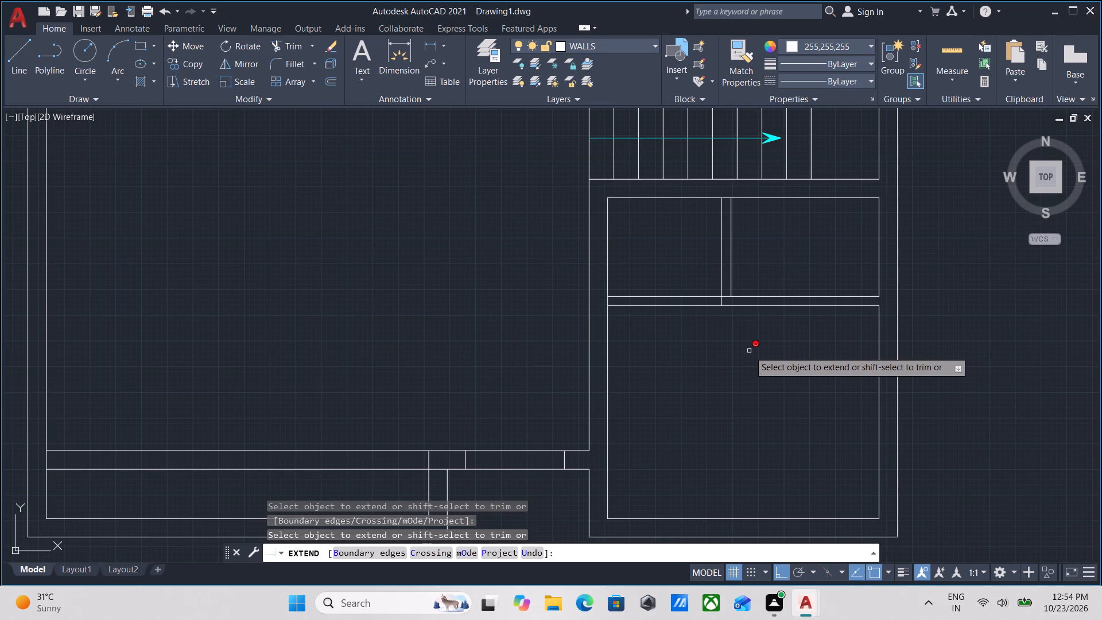
key(Escape)
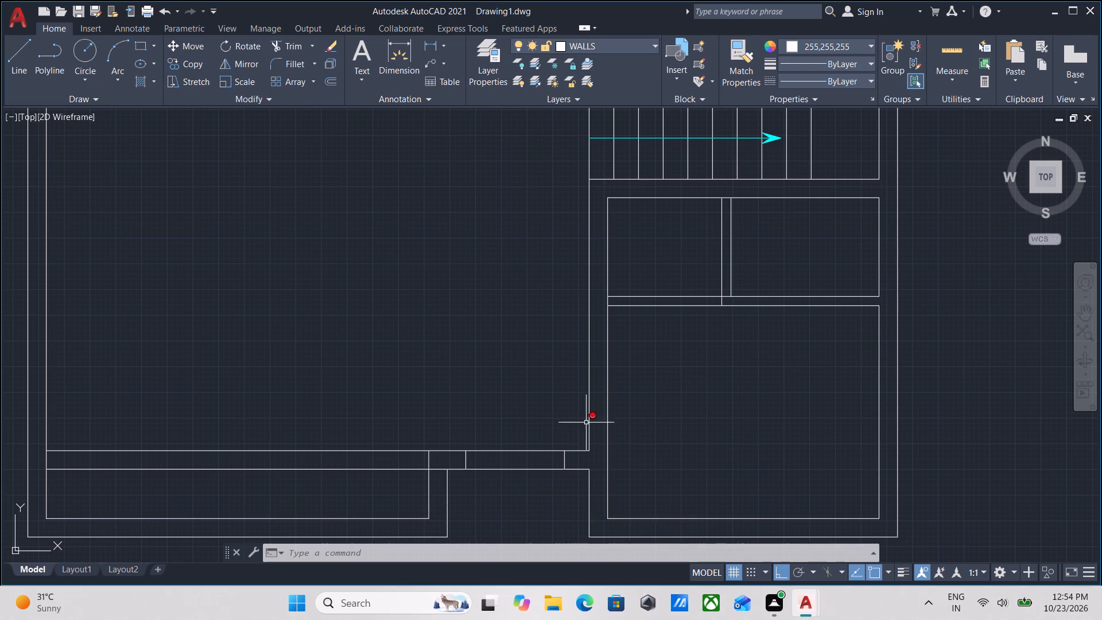
Extend the north line of the horizontal south wall east to the inner west wall line of the southeast room.
scroll(584, 416, up, 1)
scroll(646, 424, down, 1)
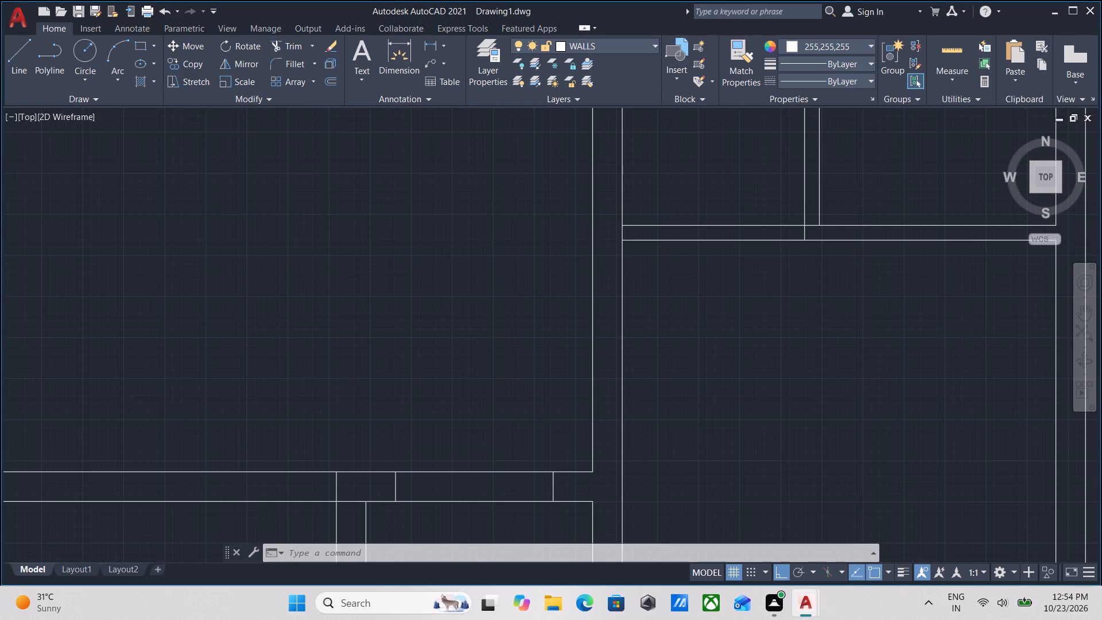
scroll(666, 425, down, 1)
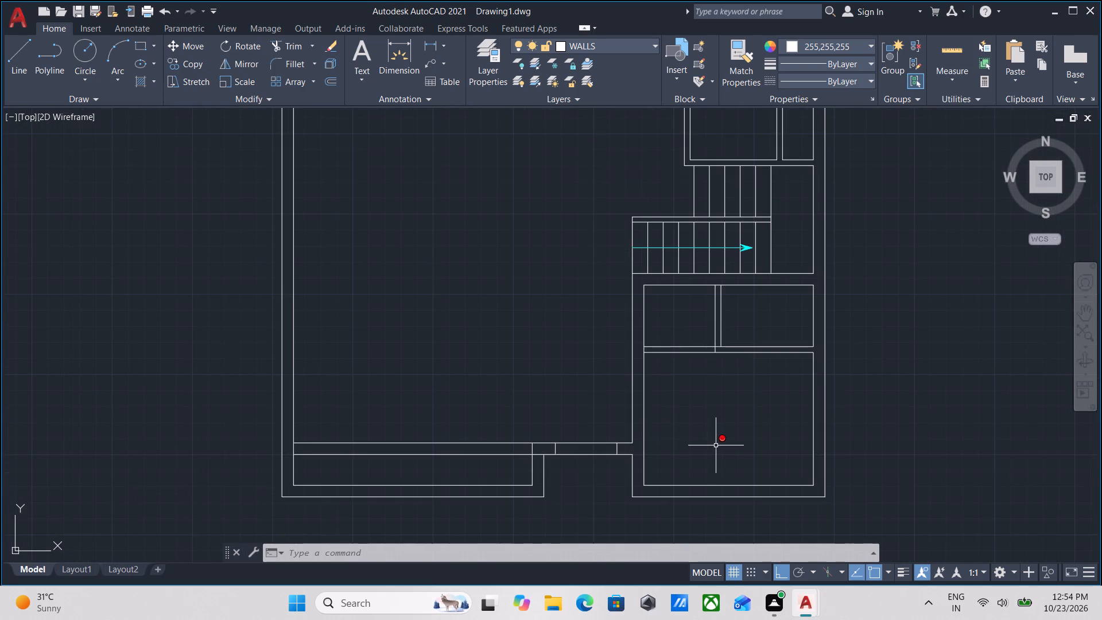
scroll(716, 445, down, 3)
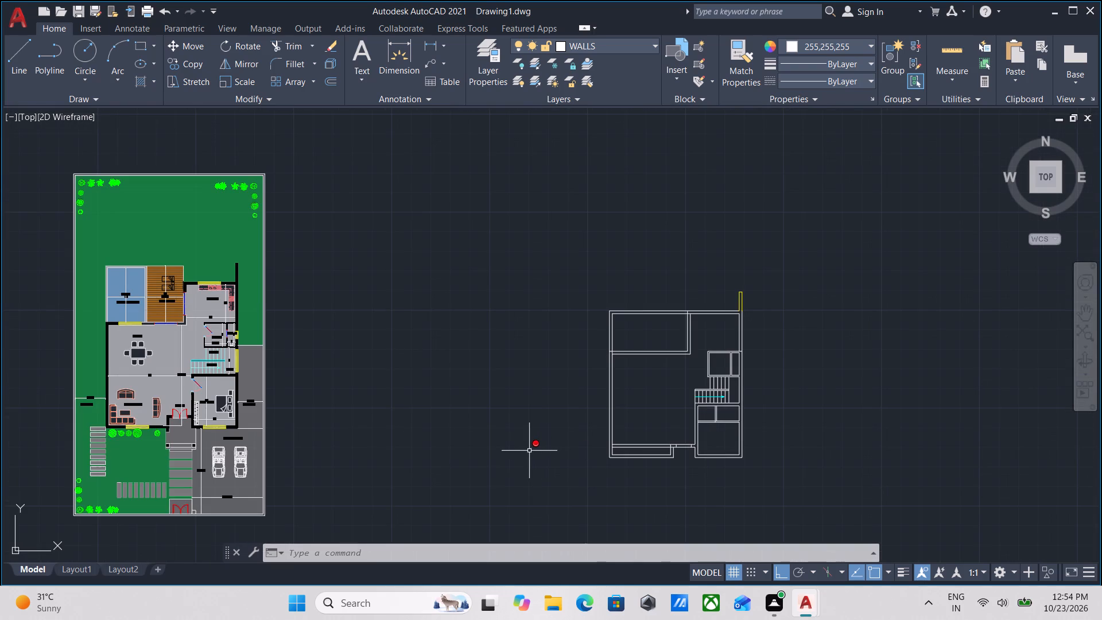
scroll(529, 451, up, 1)
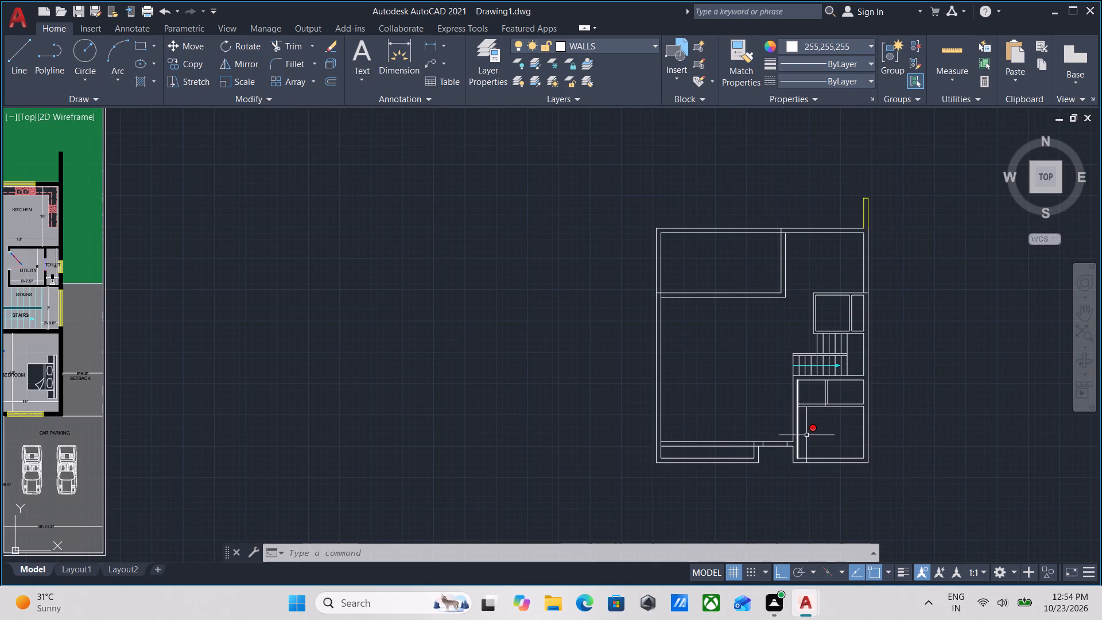
scroll(779, 432, up, 1)
middle_drag(837, 441, 827, 441)
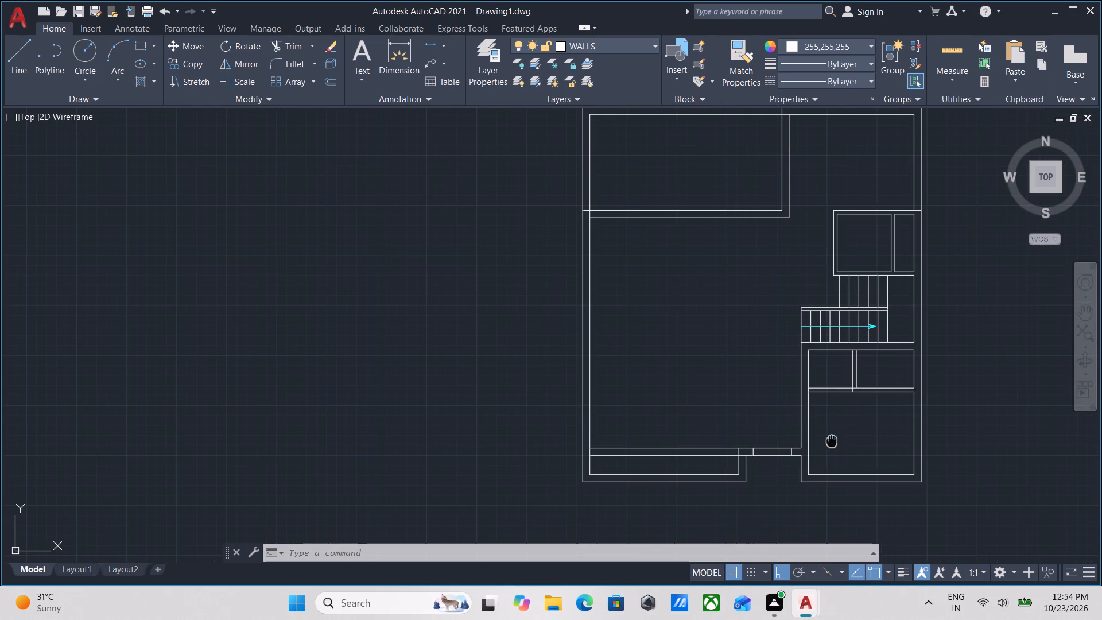
middle_drag(827, 441, 783, 451)
scroll(721, 447, up, 1)
middle_drag(721, 439, 680, 445)
text(EX)
key(Return)
scroll(697, 475, up, 2)
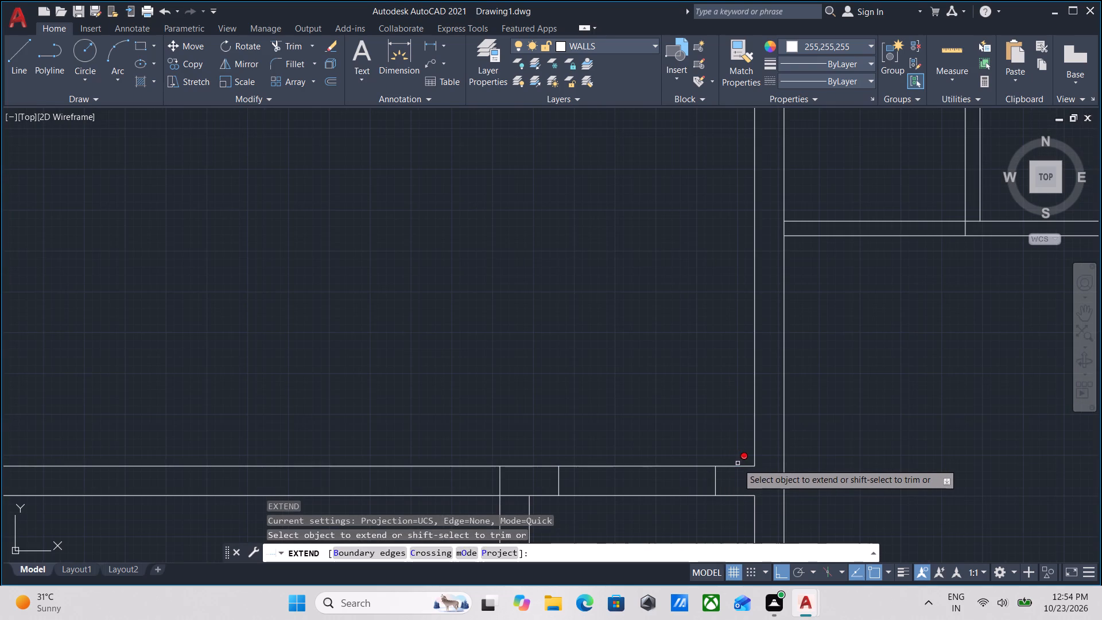
click(739, 470)
click(741, 453)
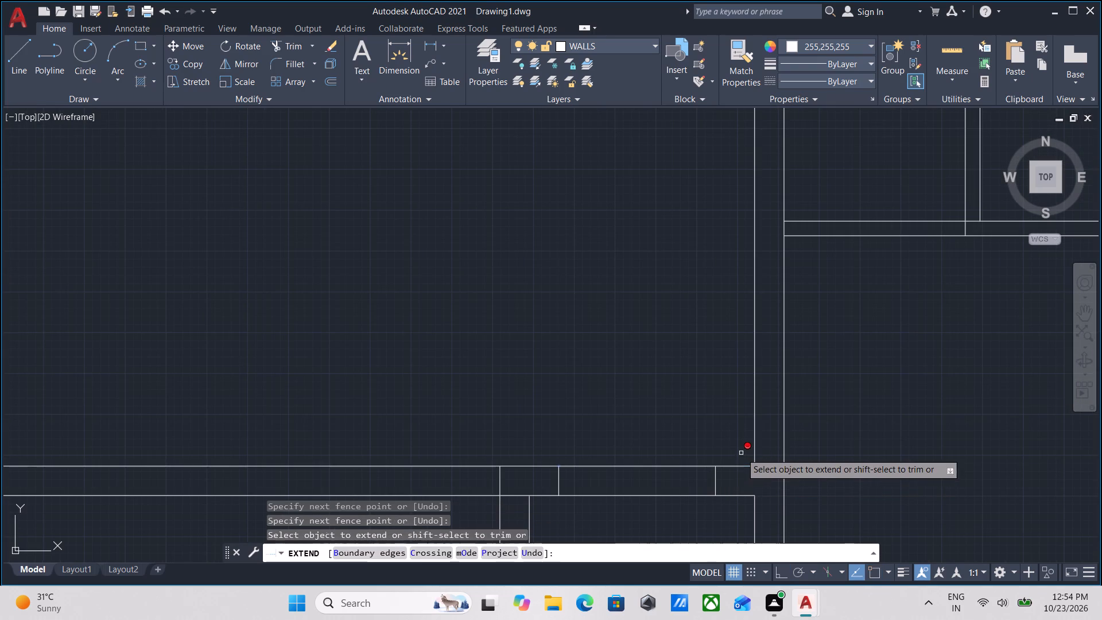
Extend both partition lines of the southeast room west to the outer line of its west wall.
middle_drag(824, 419, 786, 533)
scroll(787, 528, down, 1)
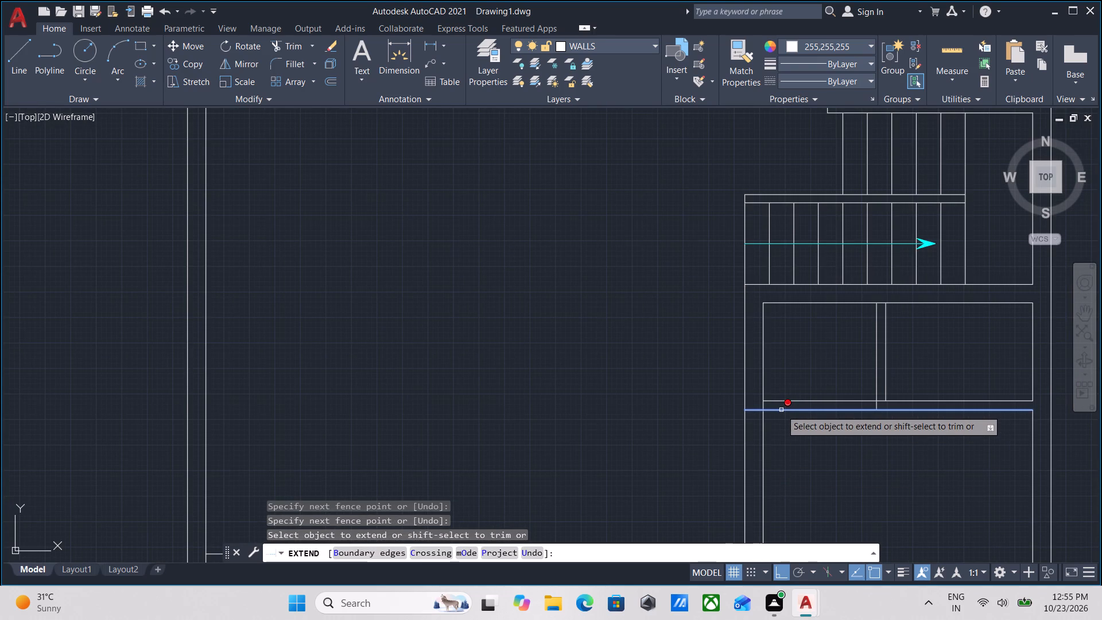
click(781, 410)
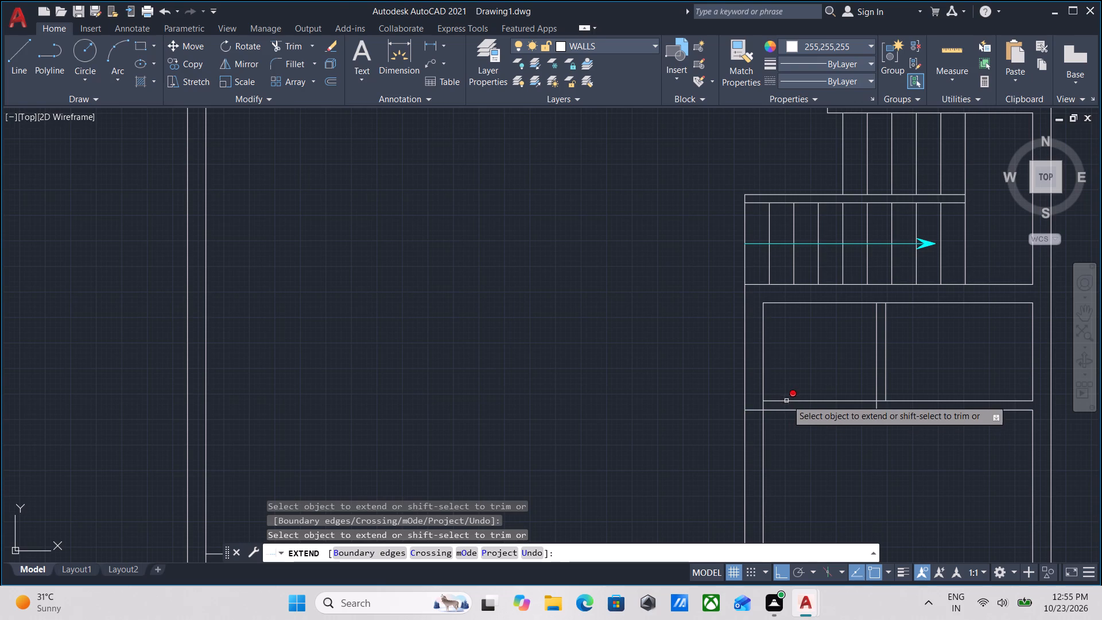
click(787, 400)
middle_drag(807, 470, 790, 350)
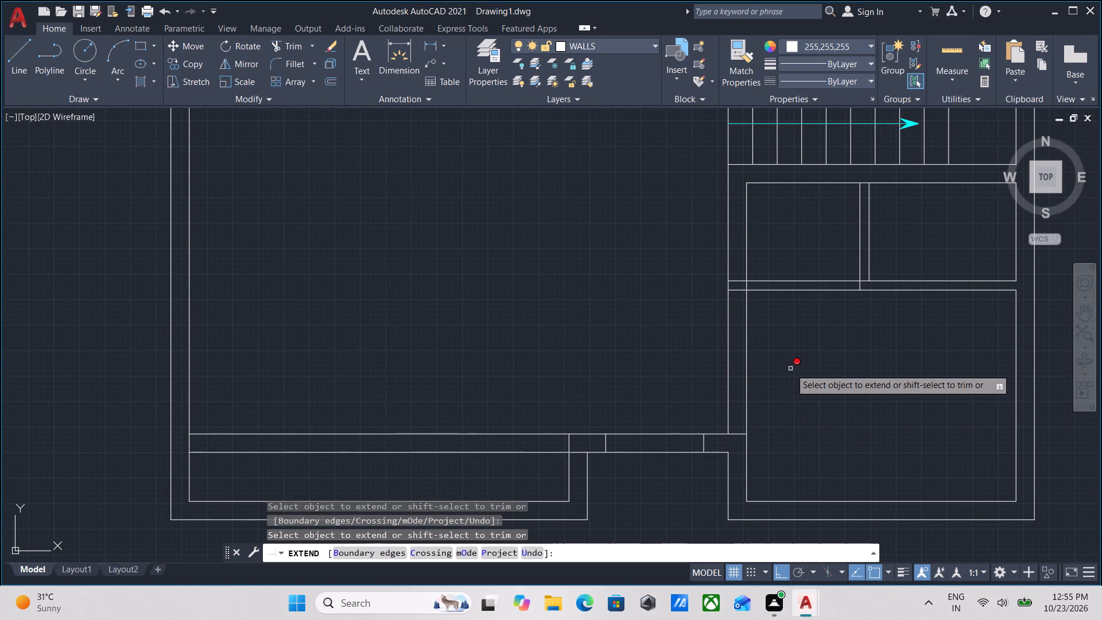
scroll(790, 369, down, 1)
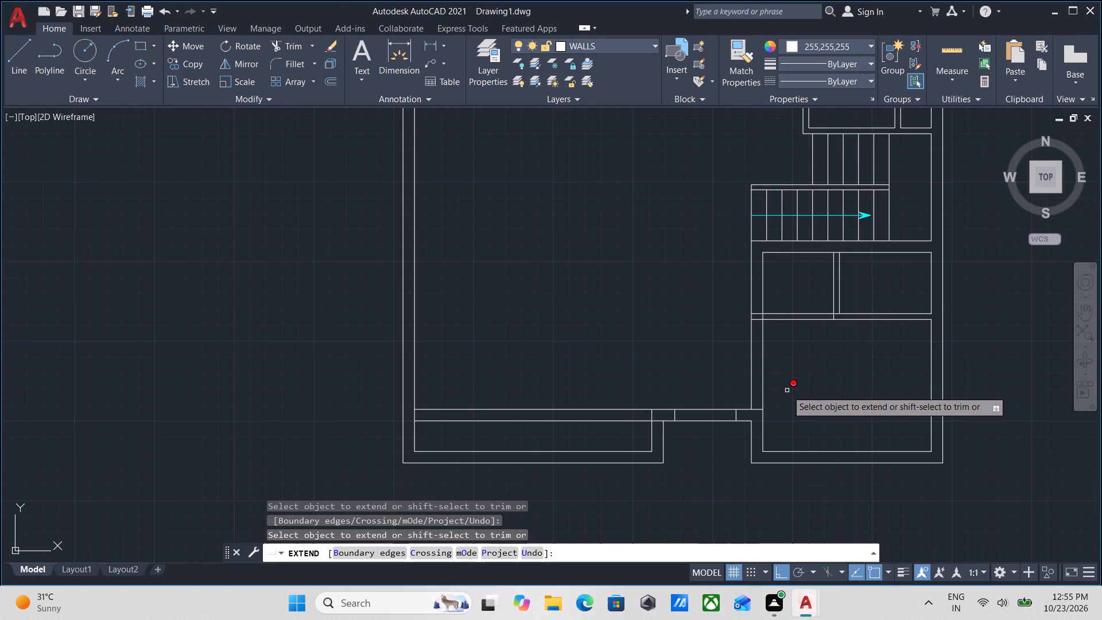
scroll(738, 373, up, 1)
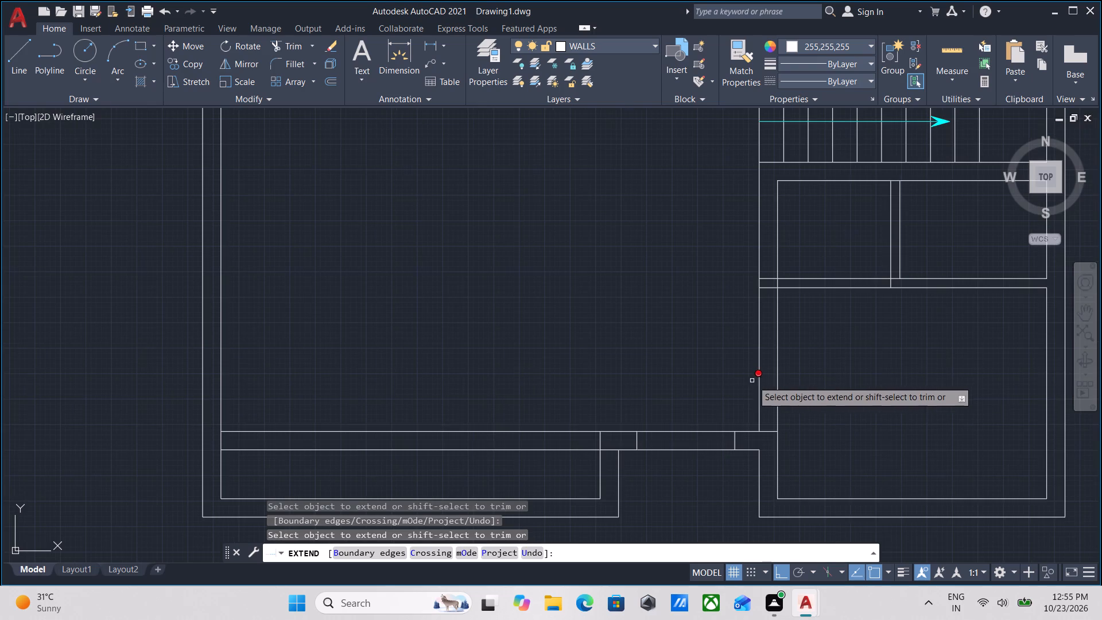
key(Escape)
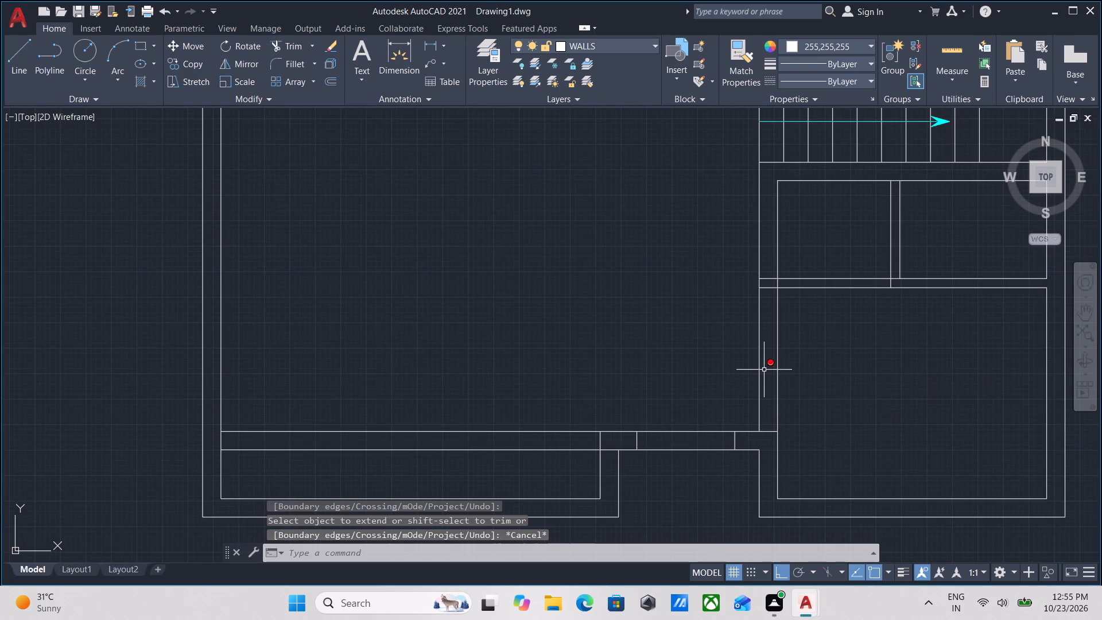
Trim the southeast room's outer west wall line between the partition and the horizontal south wall.
text(TR)
key(Return)
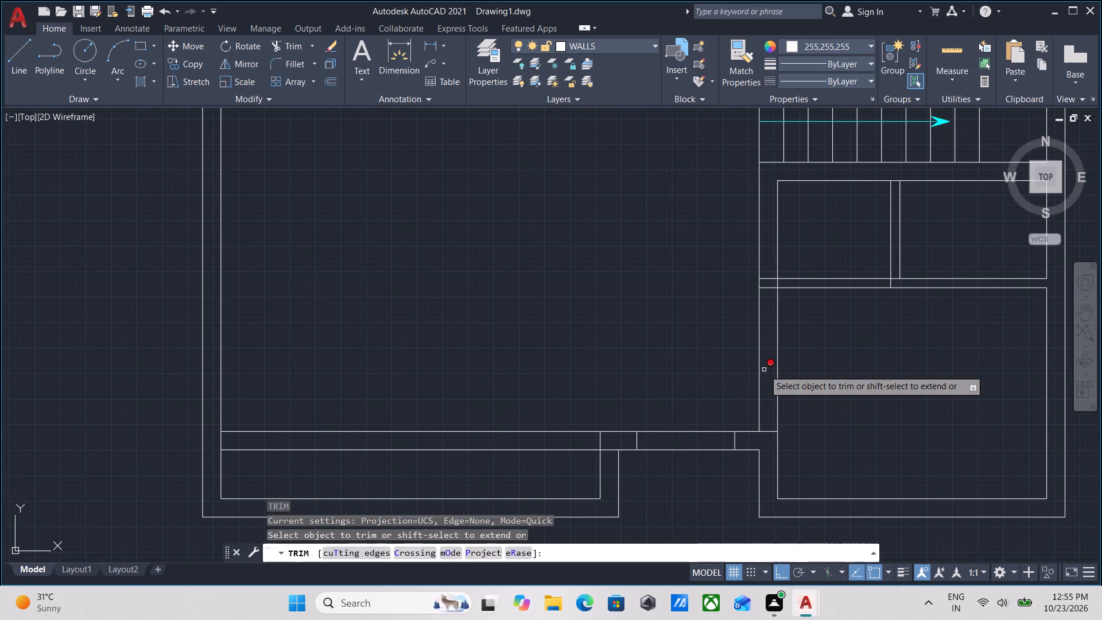
click(764, 370)
click(738, 367)
key(Escape)
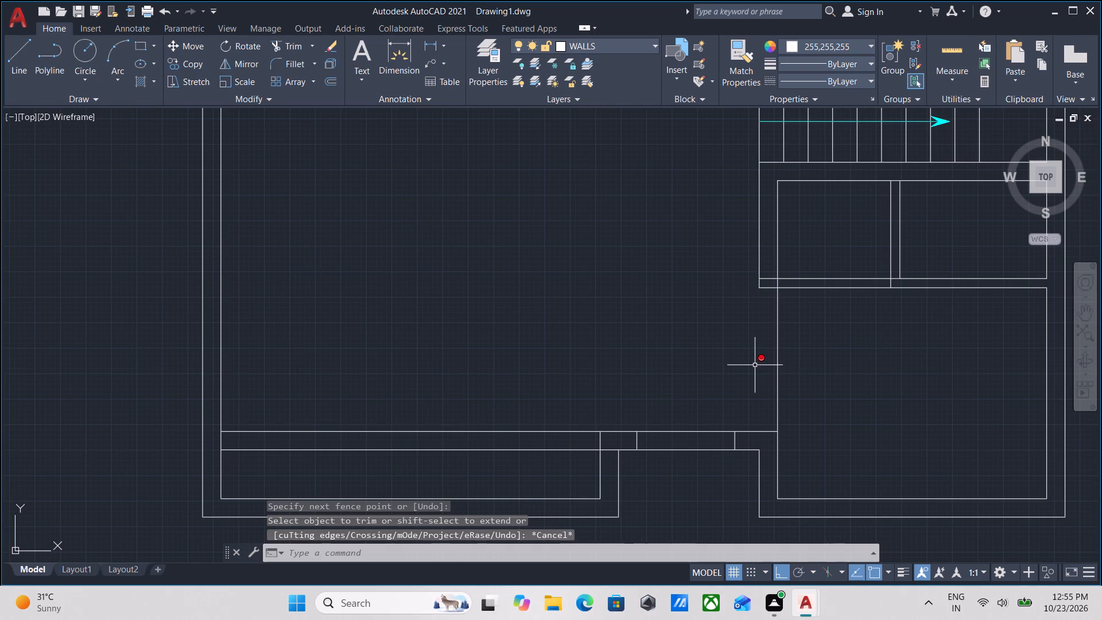
Offset the southeast room's inner west wall line 4.5" west to make a thinner wall.
click(795, 367)
click(759, 348)
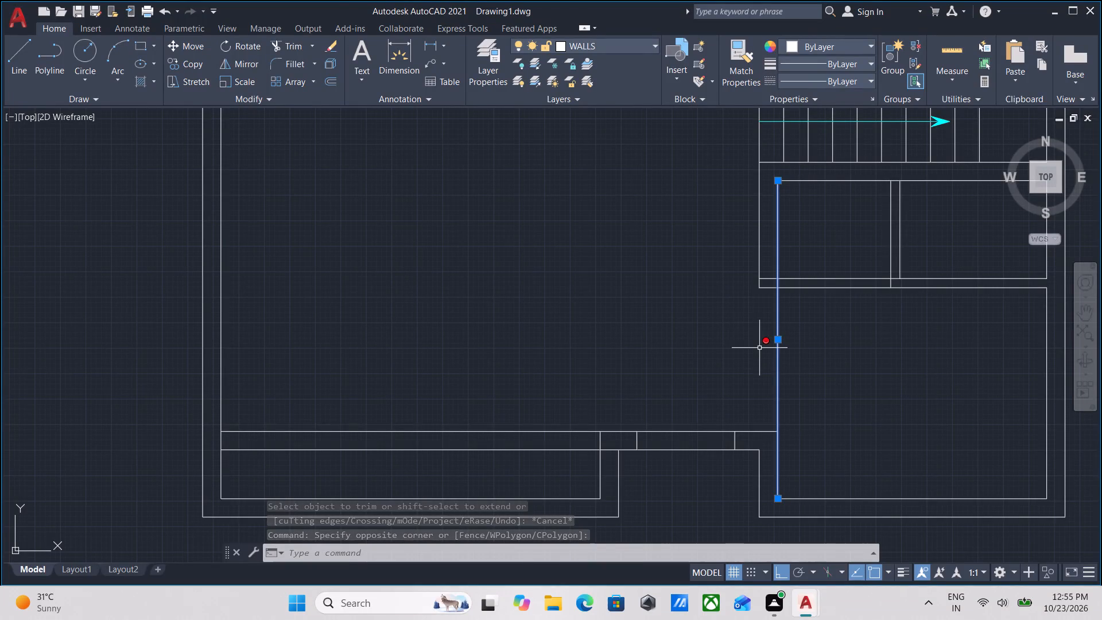
key(o)
key(Return)
click(778, 342)
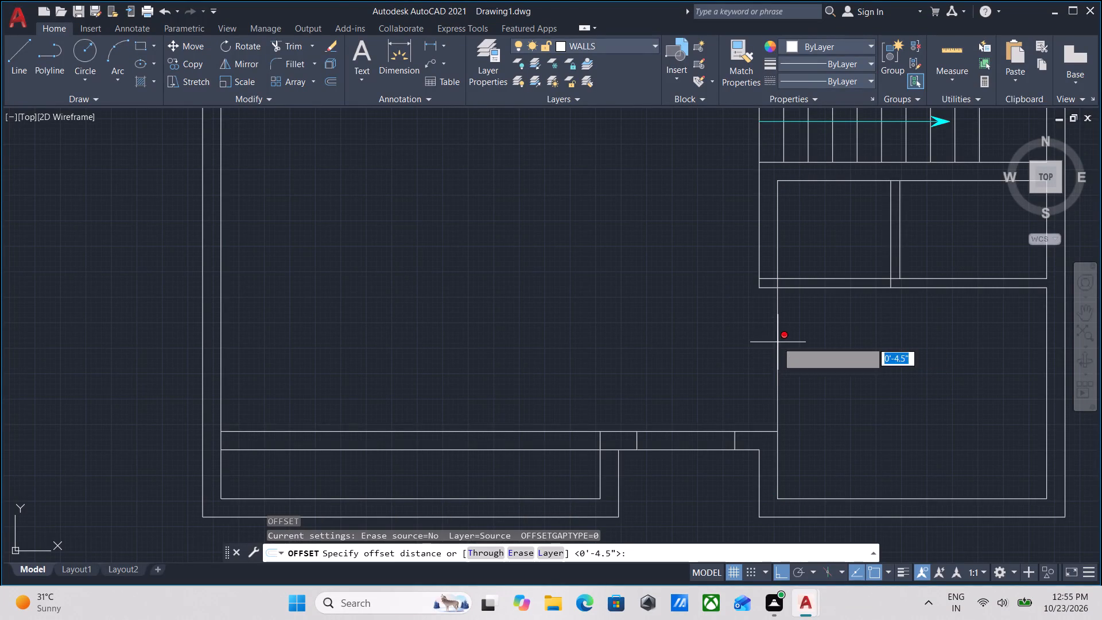
click(735, 342)
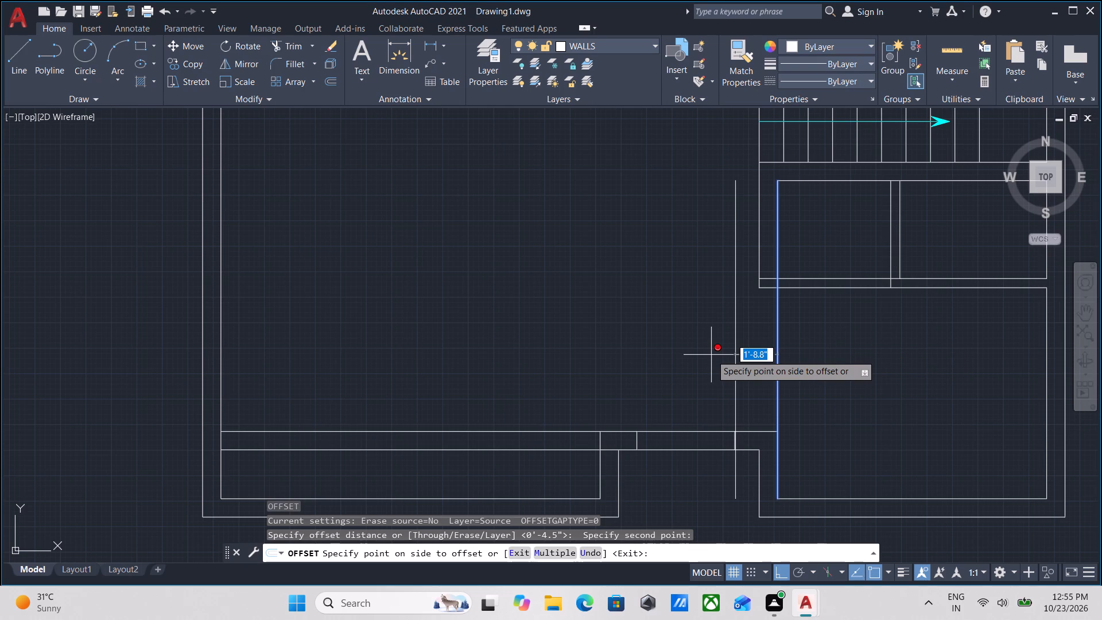
text(4.5)
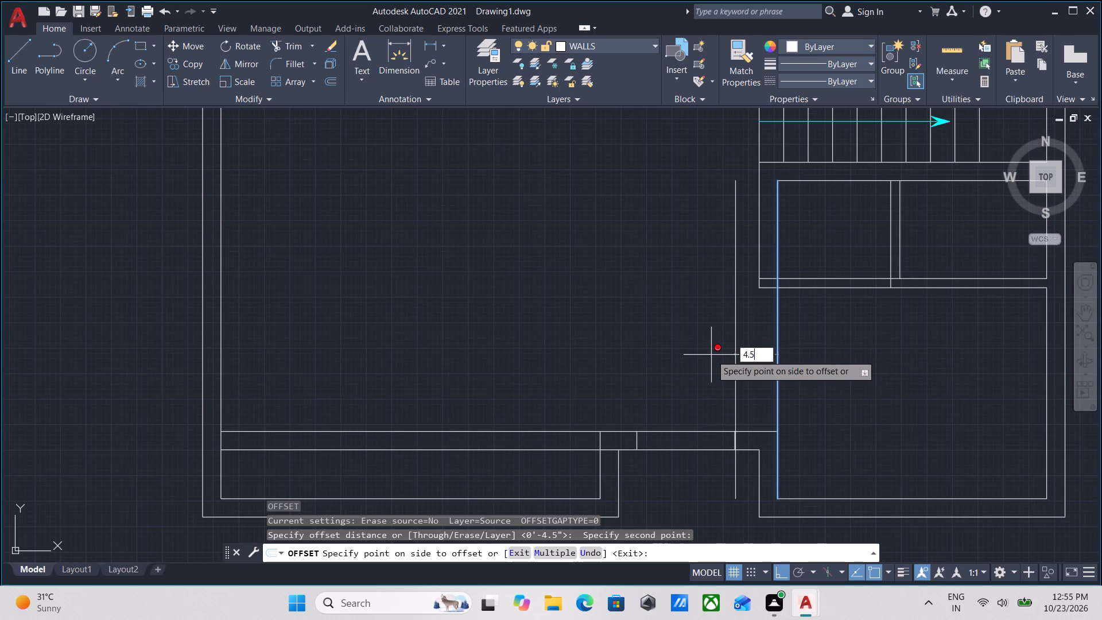
key(shift+quotedbl)
key(Return)
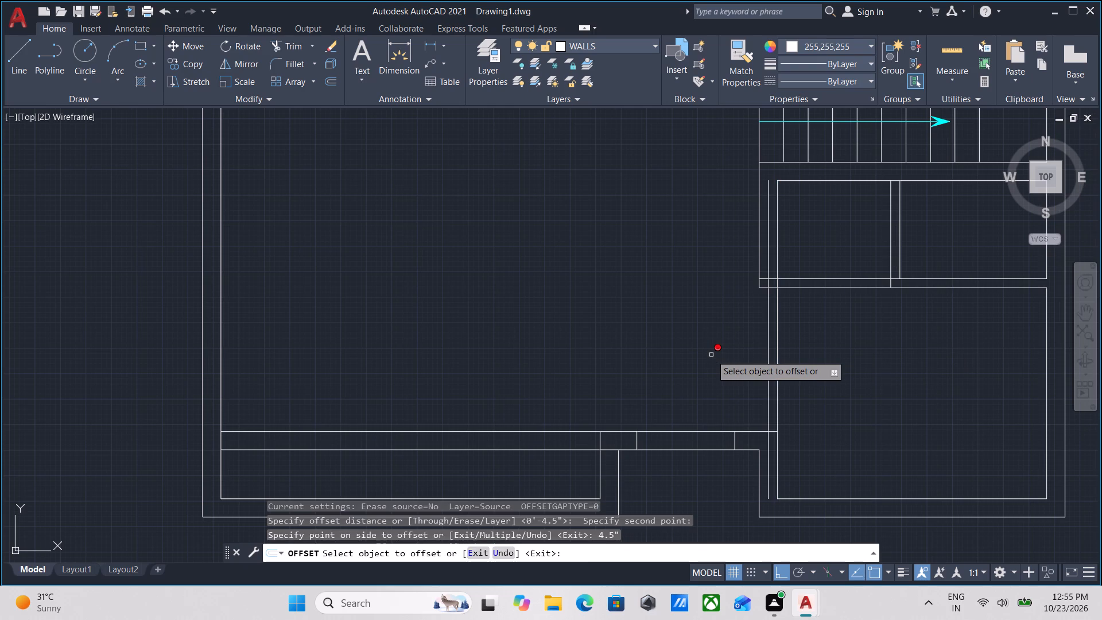
scroll(787, 430, up, 1)
middle_drag(785, 422, 775, 393)
key(Escape)
Trim the new west wall line south of the horizontal wall's north line.
key(t)
key(r)
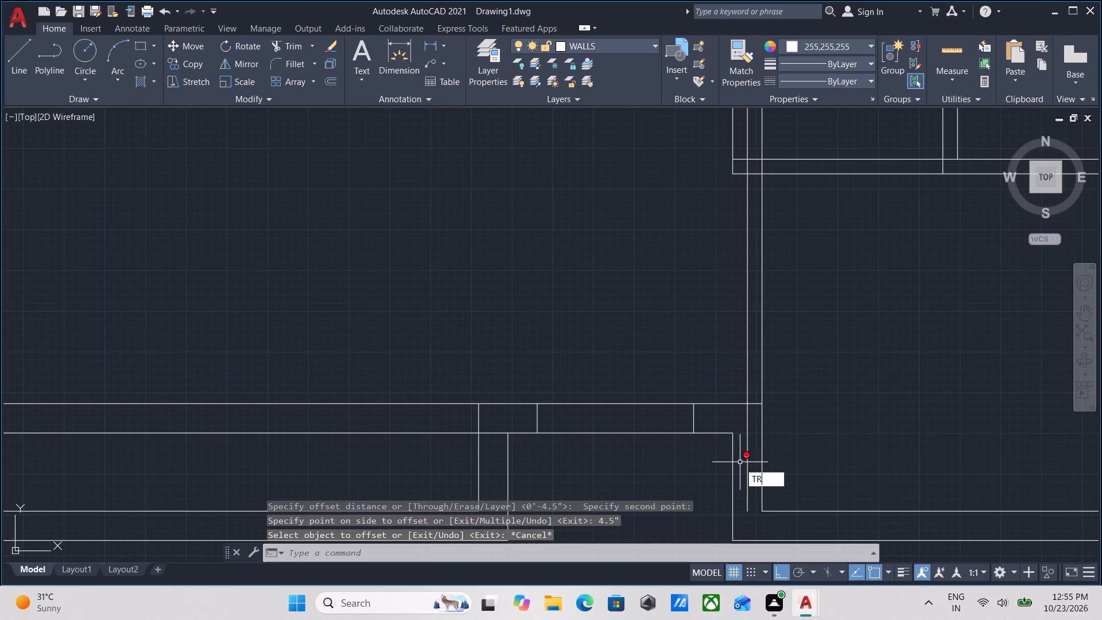
key(Return)
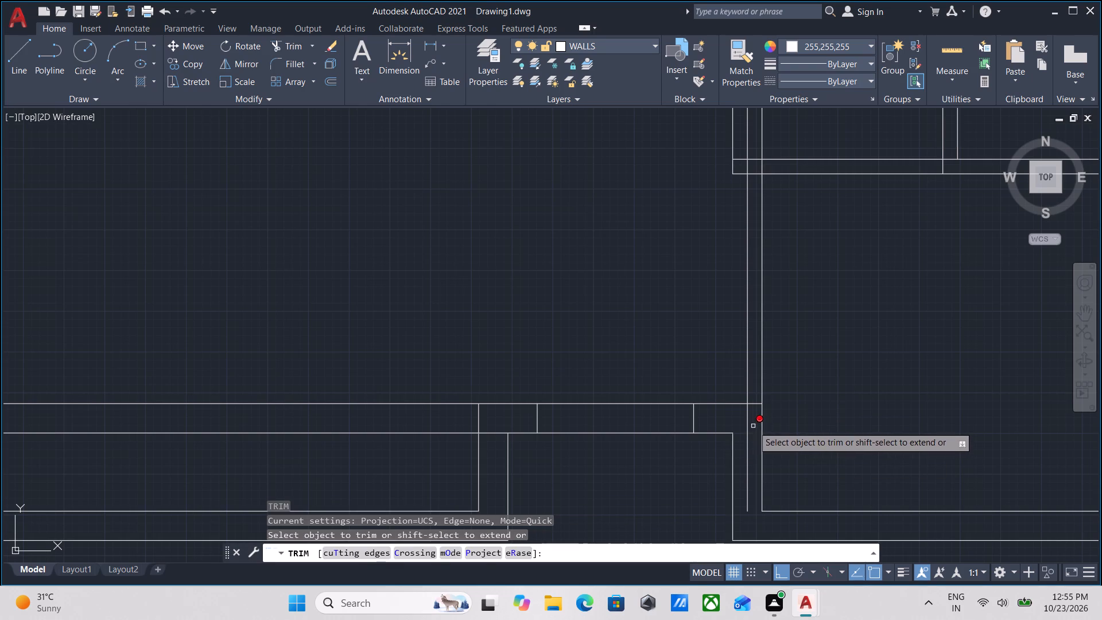
click(753, 426)
click(744, 424)
Trim the new wall line and the old outer west wall line north of the partition, up to the stairs.
scroll(796, 399, down, 2)
middle_drag(793, 417, 772, 488)
scroll(756, 373, up, 2)
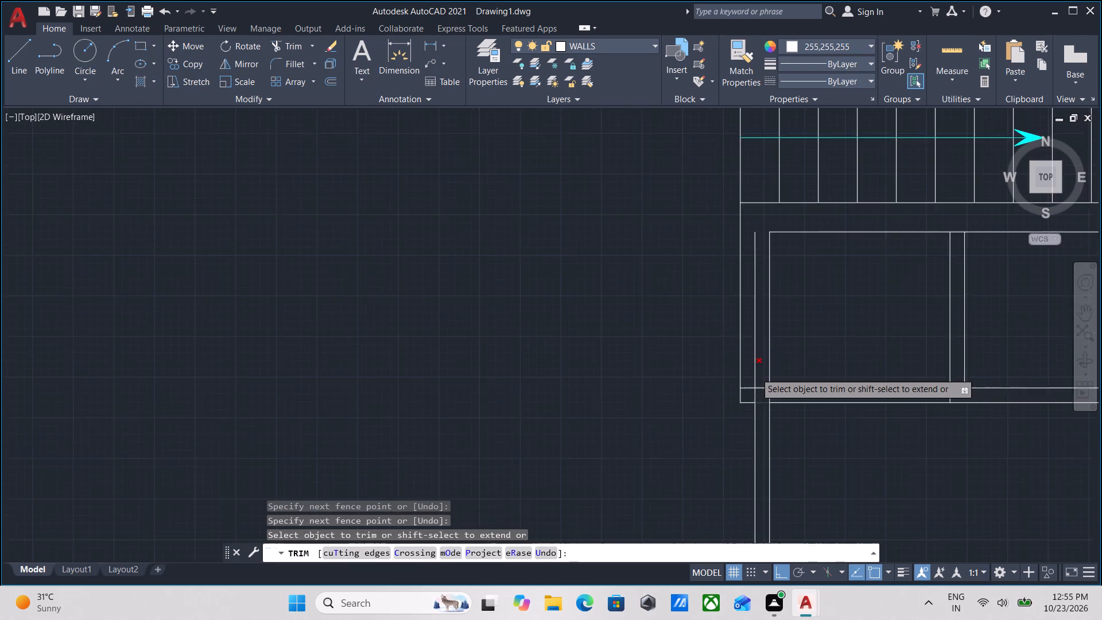
scroll(754, 365, up, 1)
scroll(758, 363, down, 2)
middle_drag(758, 363, 748, 387)
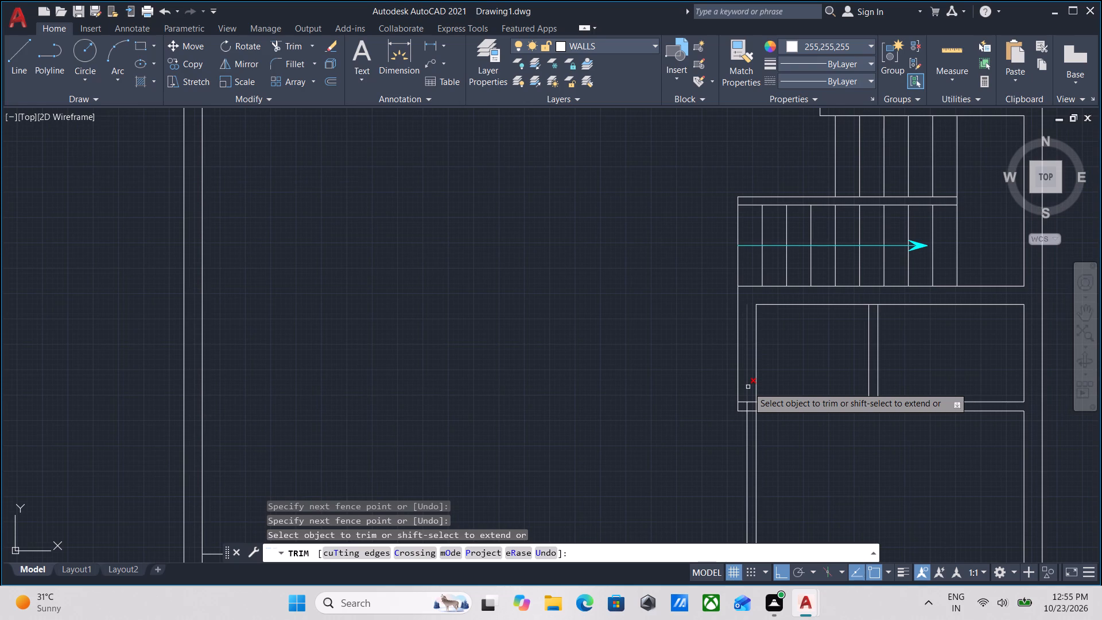
scroll(748, 388, up, 1)
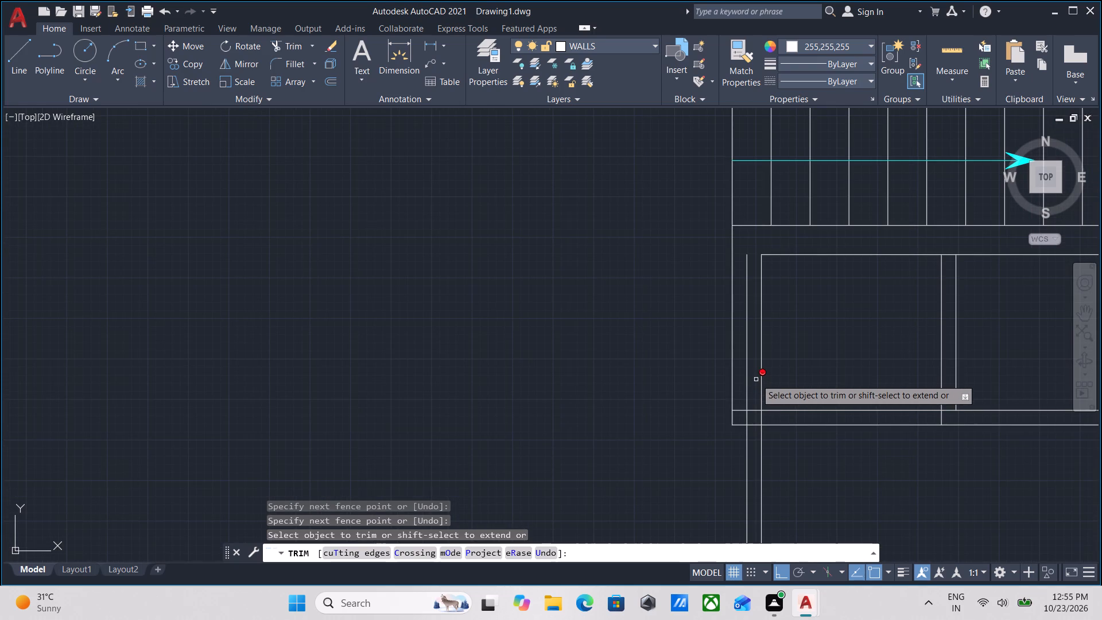
click(757, 375)
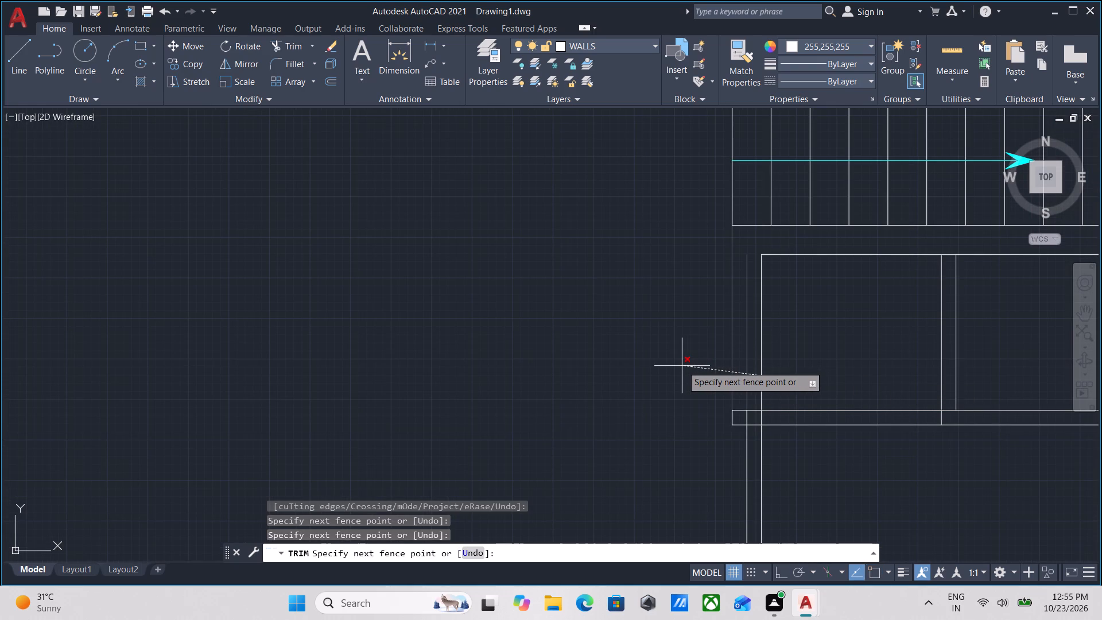
click(682, 366)
scroll(732, 363, down, 1)
middle_drag(726, 353, 704, 309)
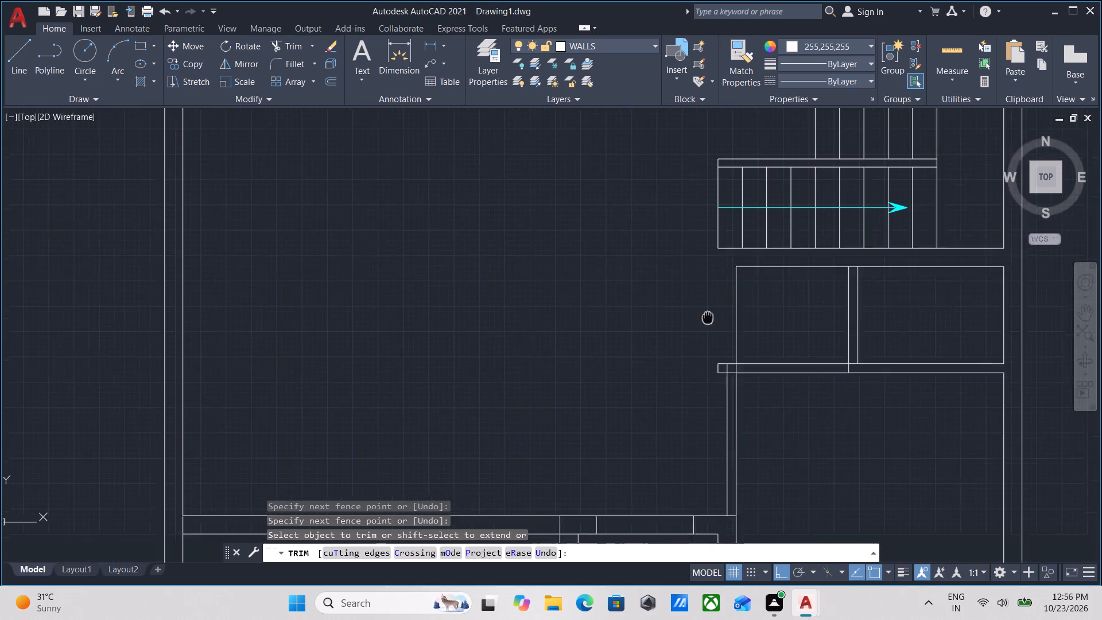
middle_drag(704, 309, 699, 296)
key(Escape)
Offset the thin west wall's outer line 4' west into the large room.
scroll(738, 413, up, 3)
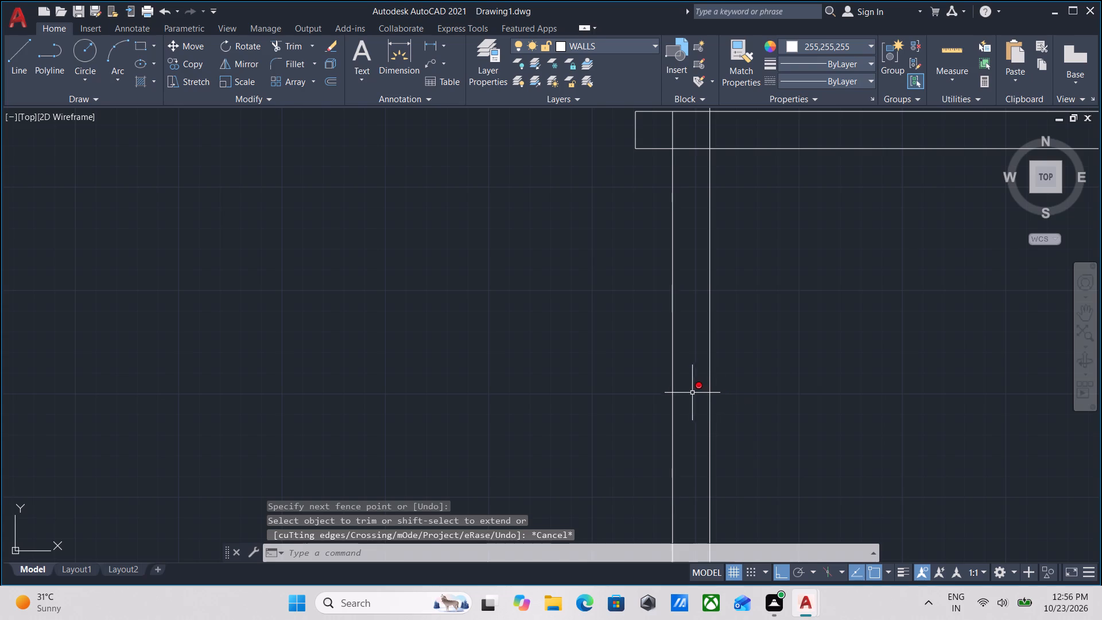
click(688, 395)
click(620, 347)
key(o)
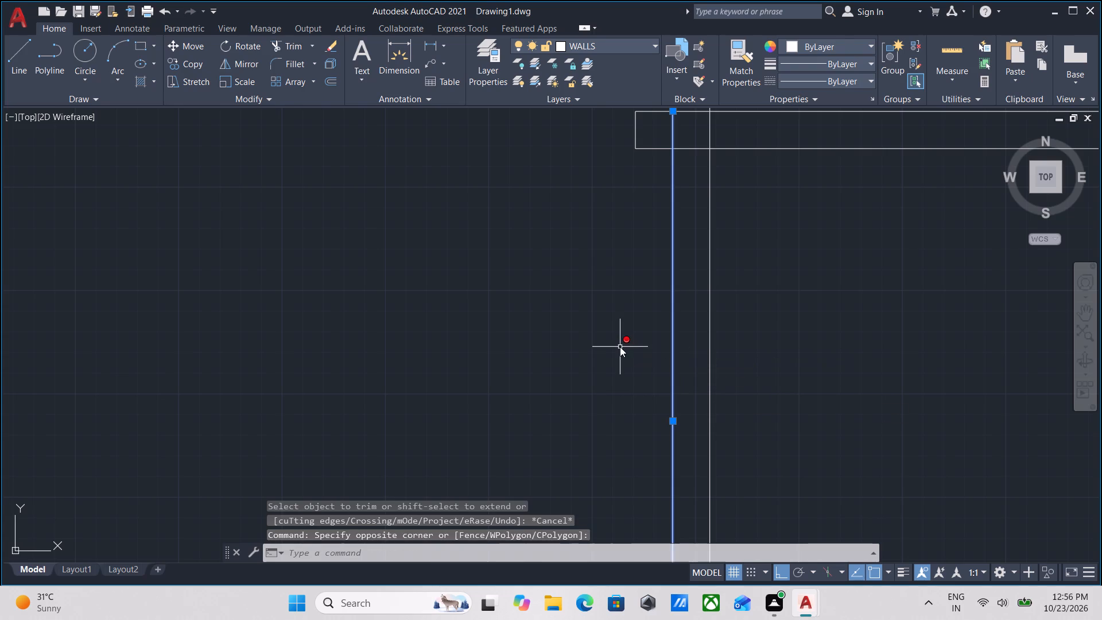
key(Return)
click(670, 404)
click(450, 380)
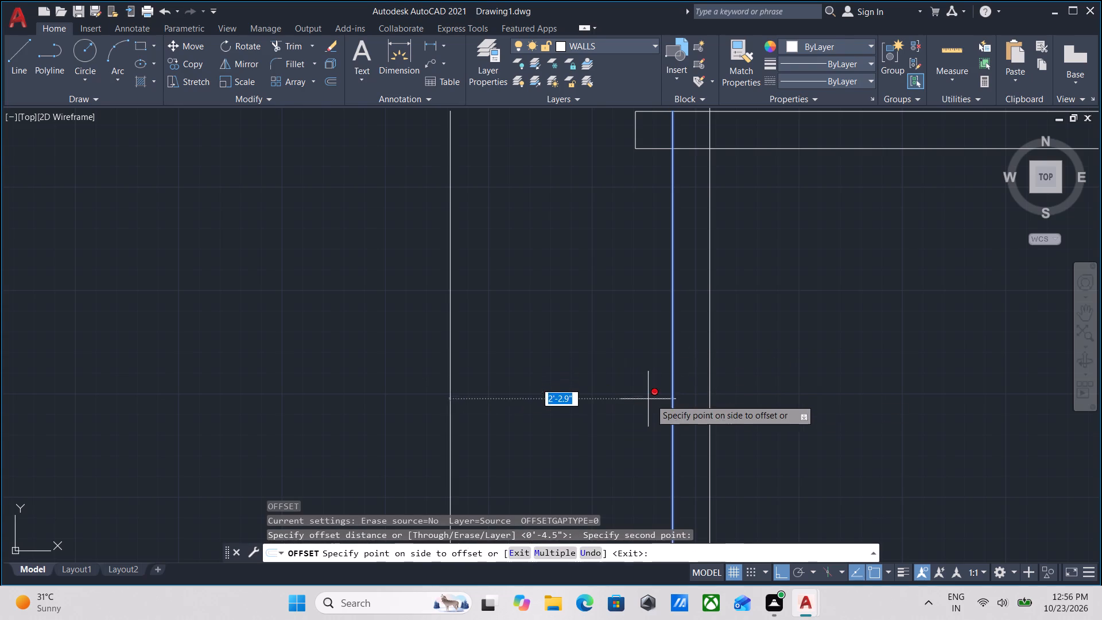
scroll(455, 377, down, 2)
middle_drag(455, 377, 749, 272)
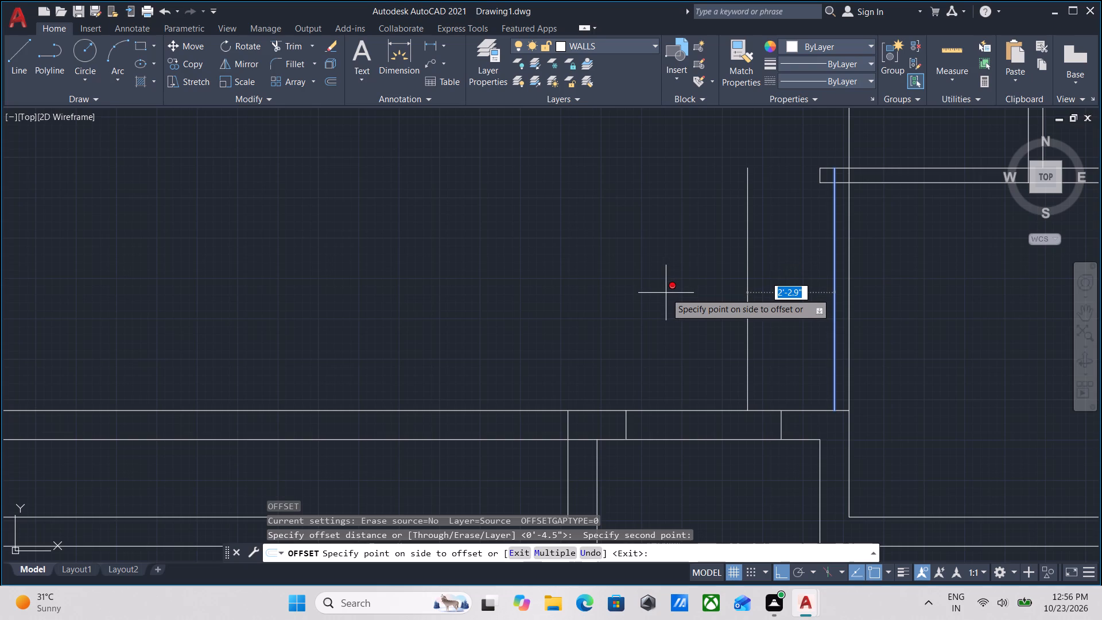
text(4')
key(Return)
scroll(669, 294, down, 1)
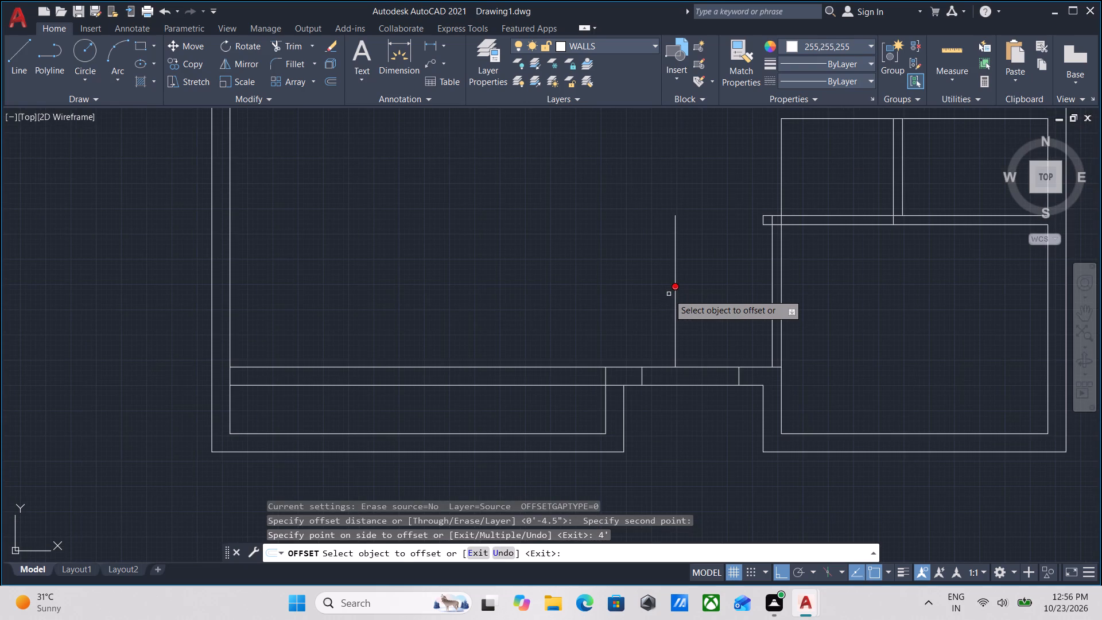
scroll(669, 294, down, 1)
middle_drag(674, 347, 674, 378)
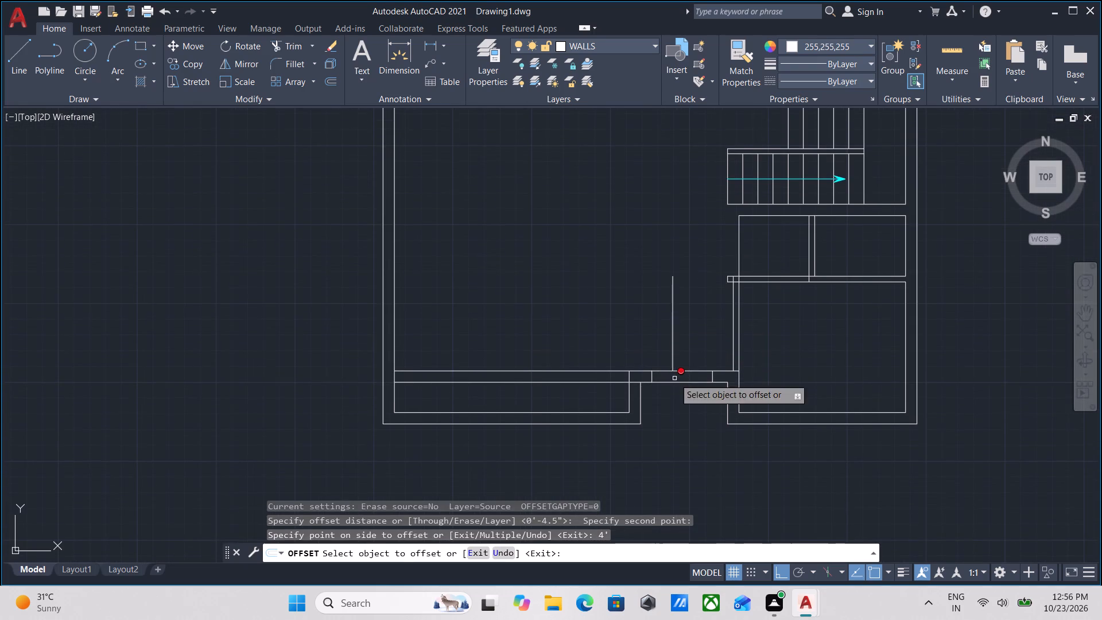
scroll(682, 324, down, 2)
middle_drag(678, 339, 672, 385)
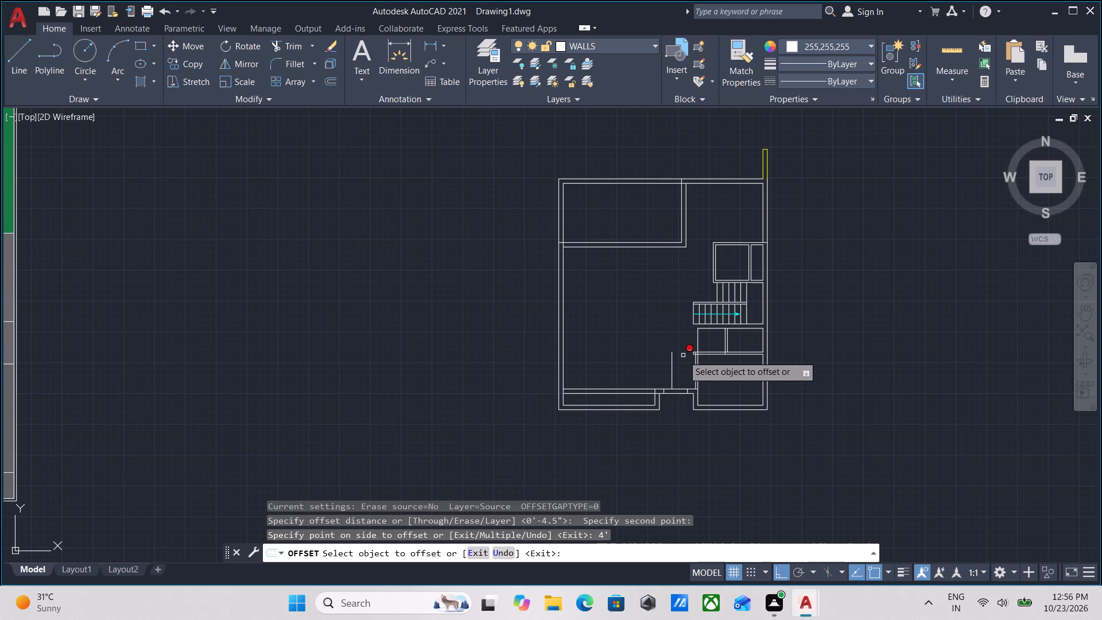
middle_drag(683, 355, 673, 432)
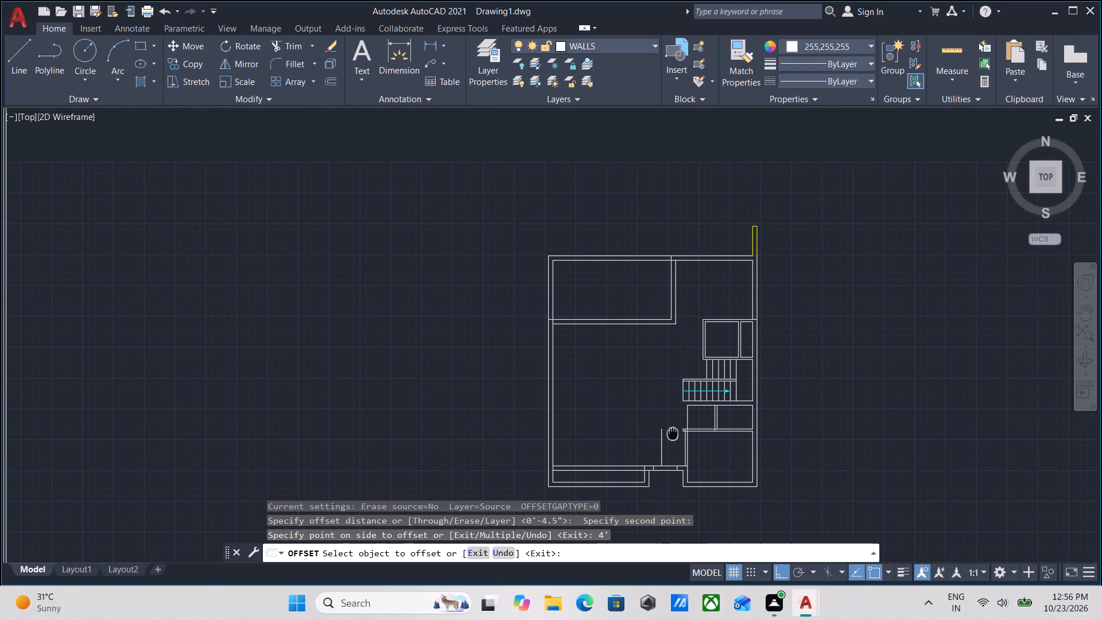
Trim away both lines of the northwest room's south wall, including the short stub left at the west wall.
middle_drag(673, 432, 673, 454)
scroll(639, 341, up, 2)
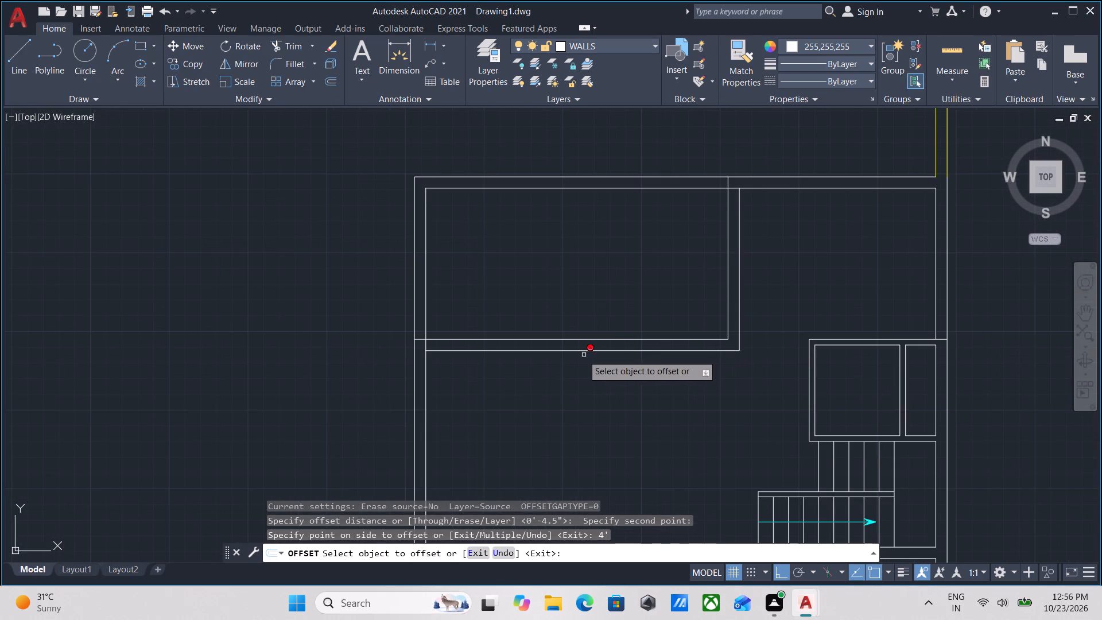
key(Escape)
middle_drag(588, 379, 588, 417)
text(TR)
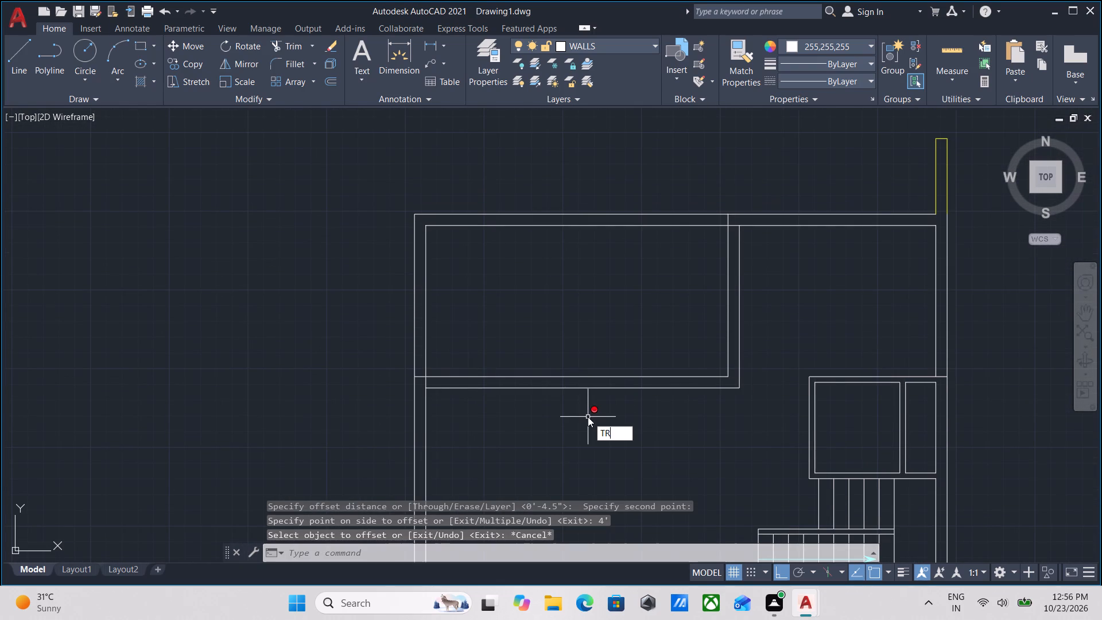
key(Return)
click(588, 417)
click(579, 320)
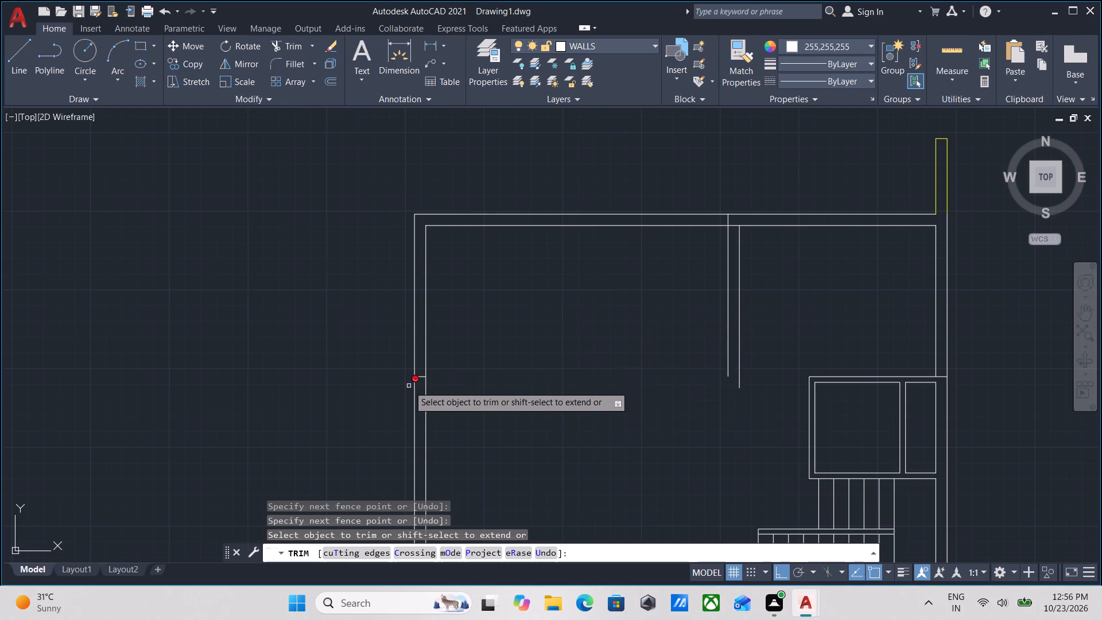
scroll(408, 386, up, 3)
click(452, 369)
click(463, 312)
key(Escape)
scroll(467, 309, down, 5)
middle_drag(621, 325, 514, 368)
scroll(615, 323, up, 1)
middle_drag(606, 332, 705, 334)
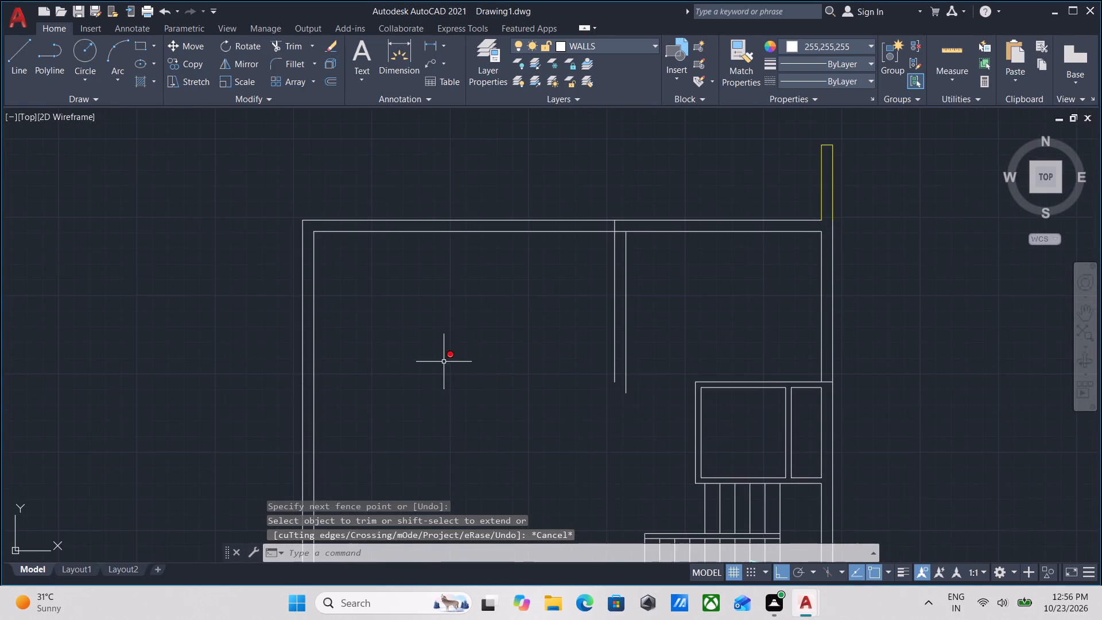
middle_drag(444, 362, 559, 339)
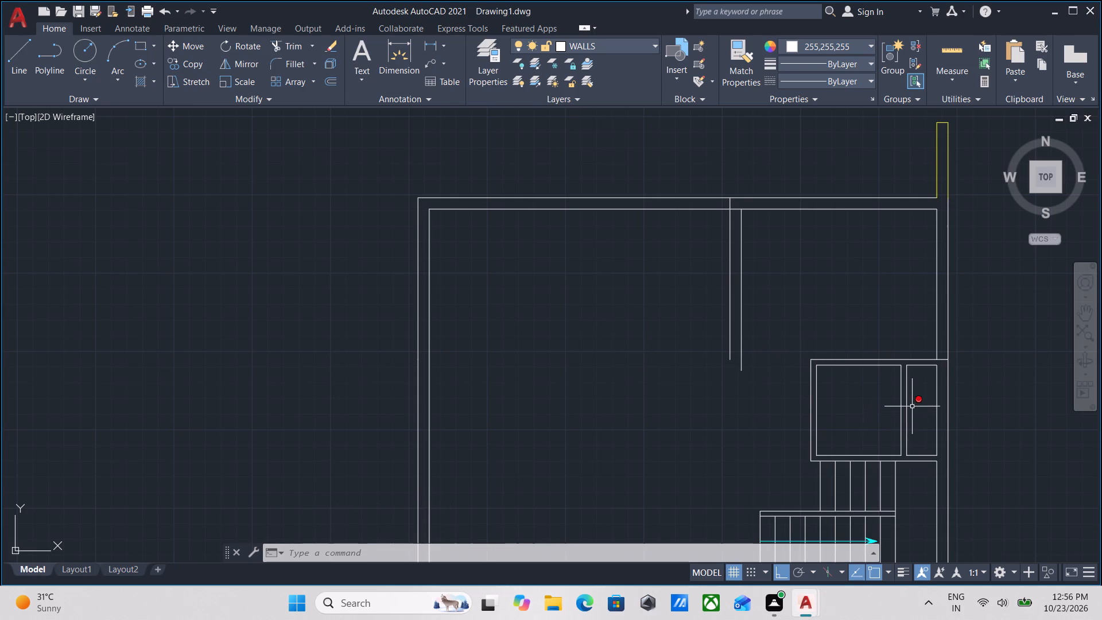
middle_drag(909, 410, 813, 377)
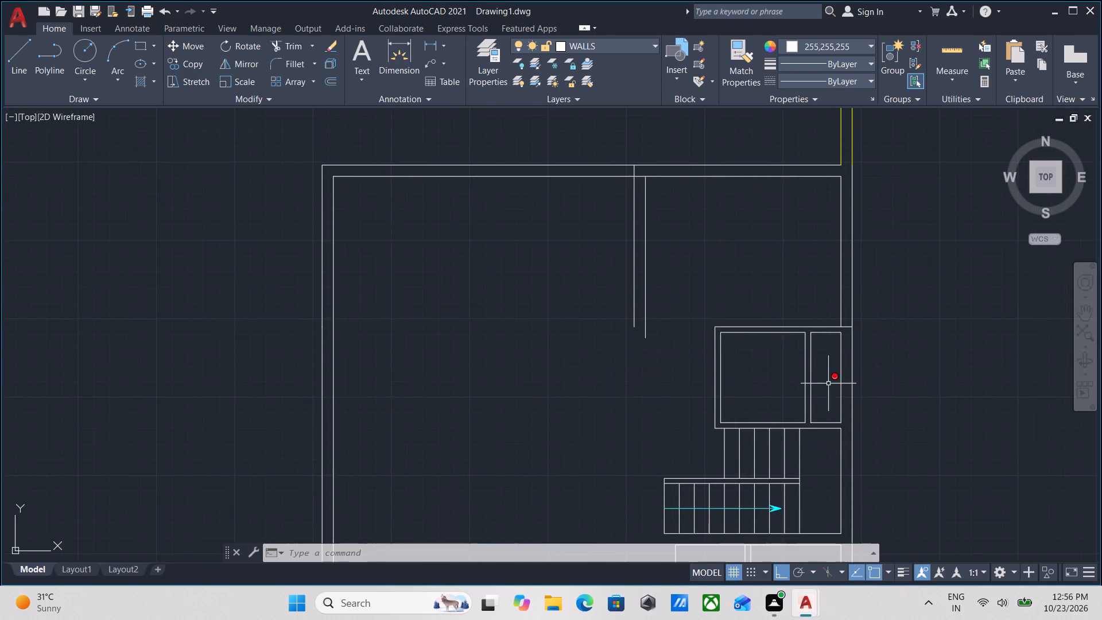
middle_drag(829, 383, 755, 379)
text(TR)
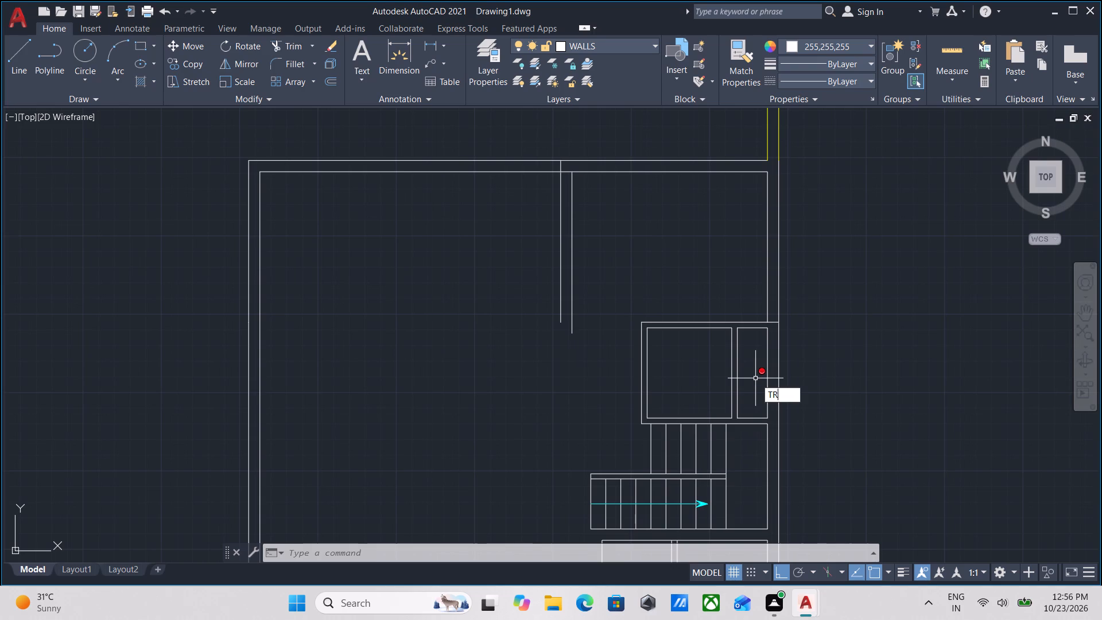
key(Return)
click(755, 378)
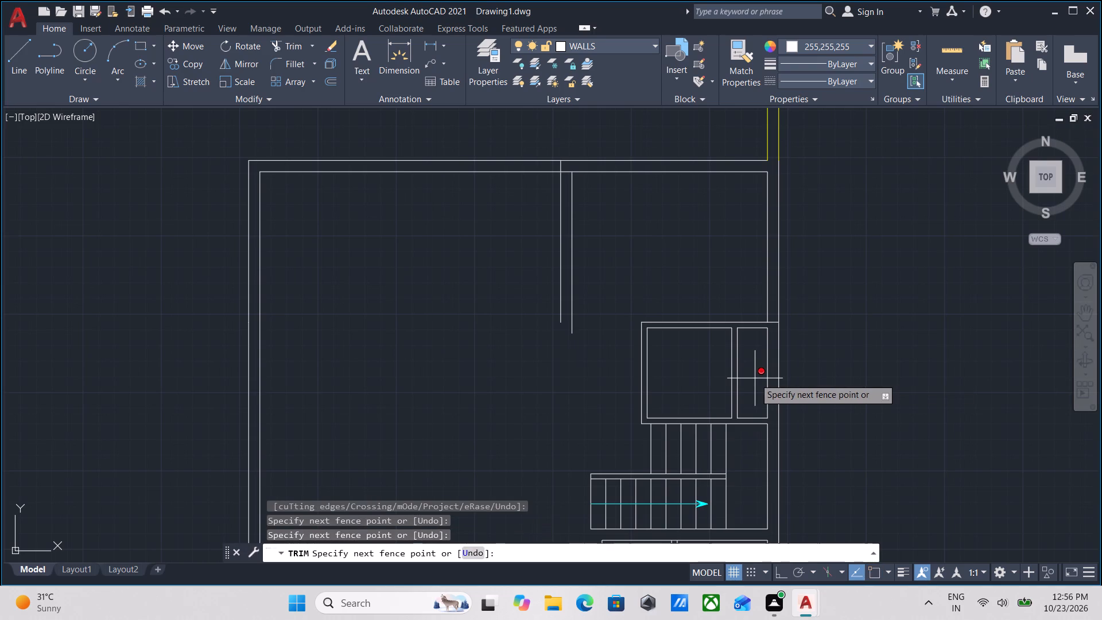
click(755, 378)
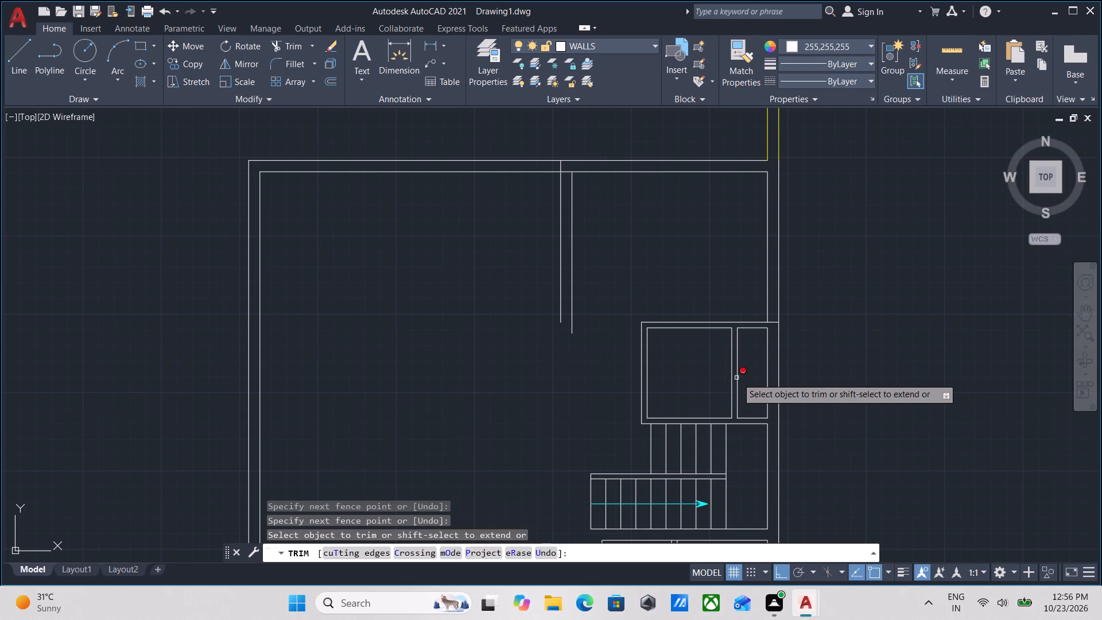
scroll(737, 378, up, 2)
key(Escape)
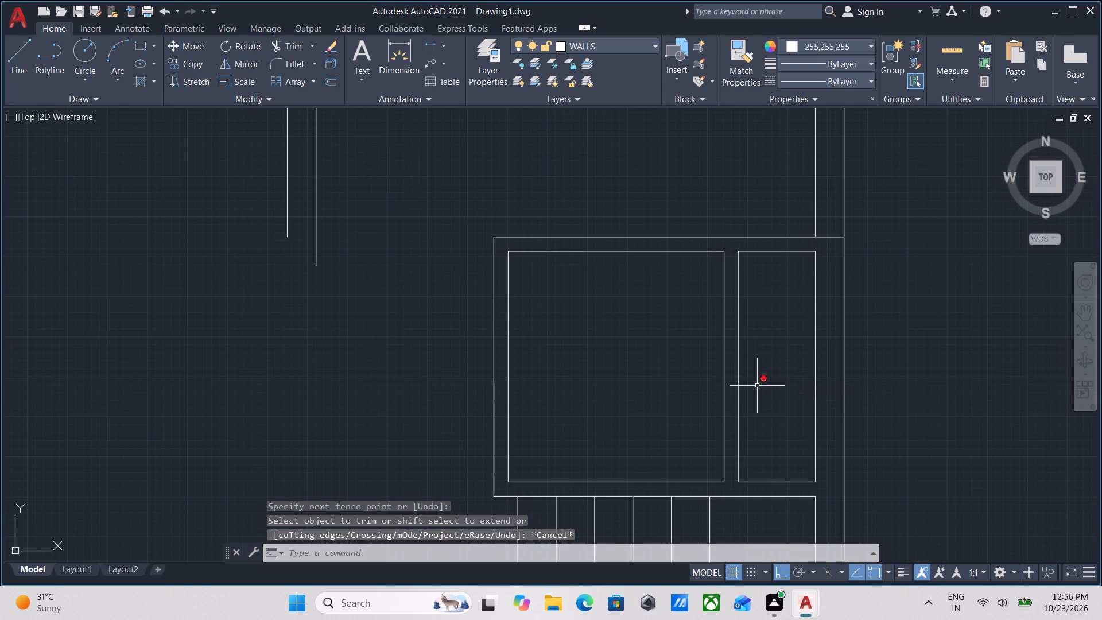
Trim away the partition between the two small rooms north of the stairs and both lines of their west wall.
key(t)
key(r)
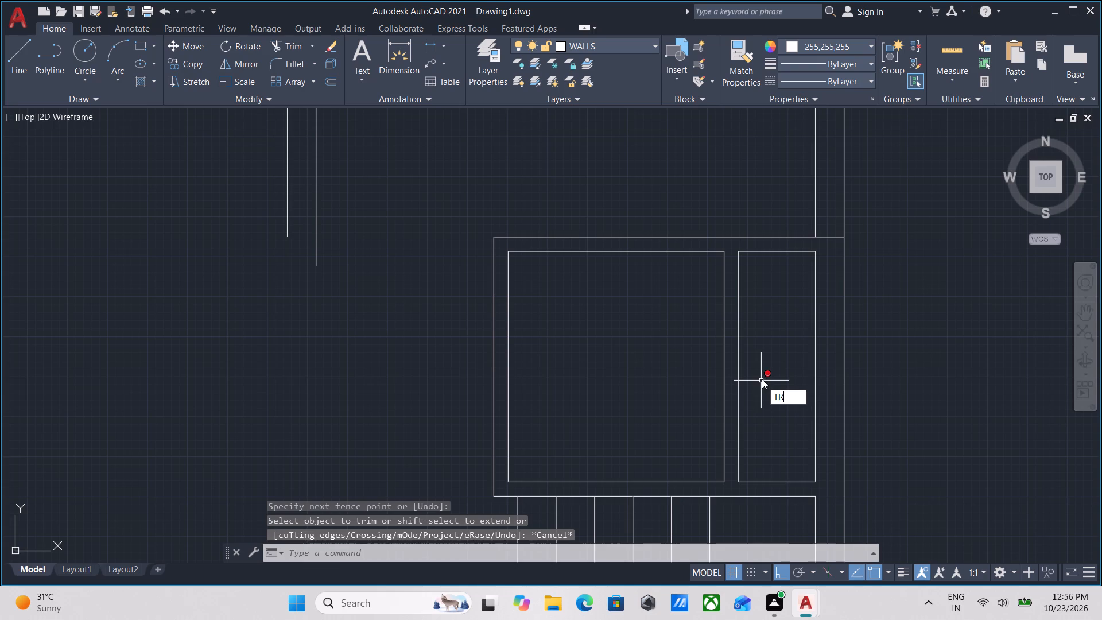
key(Return)
click(762, 378)
click(599, 366)
drag(635, 361, 623, 364)
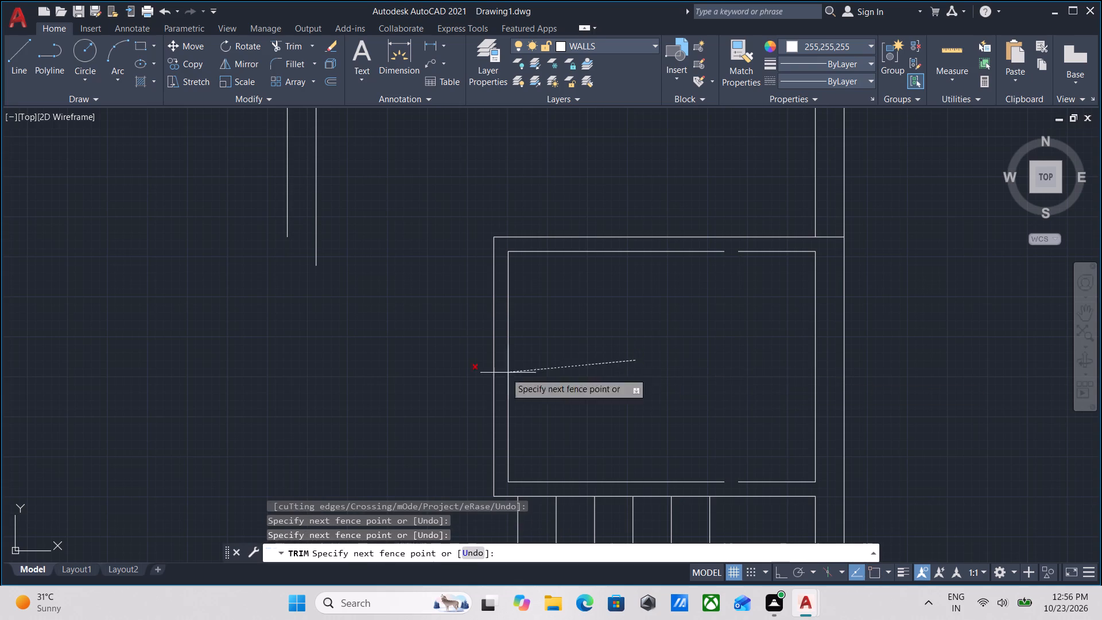
click(404, 373)
middle_drag(541, 350, 529, 435)
scroll(713, 354, down, 2)
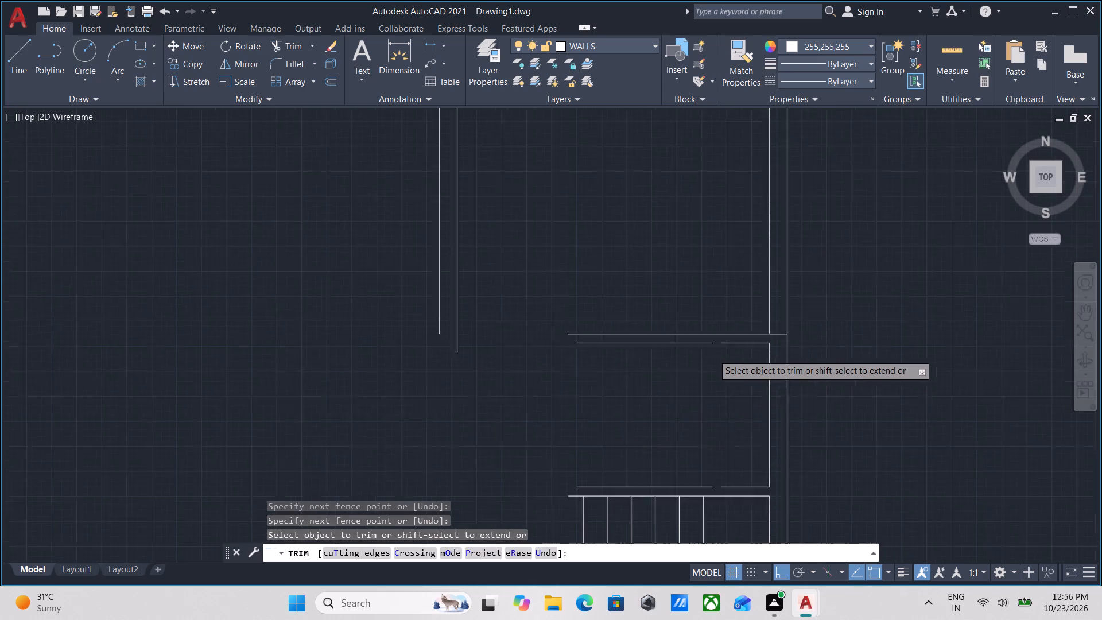
middle_drag(711, 371, 703, 418)
key(Escape)
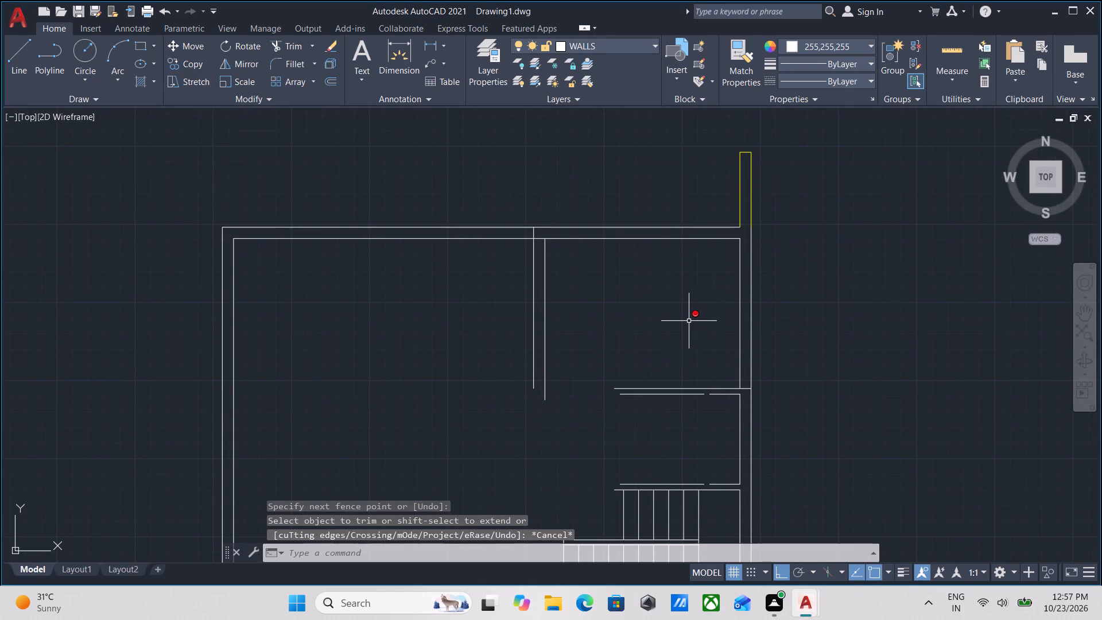
Measure the northeast room's north-south depth from the north wall's inner line to the small rooms' outer north wall line.
key(d)
key(l)
key(i)
key(Return)
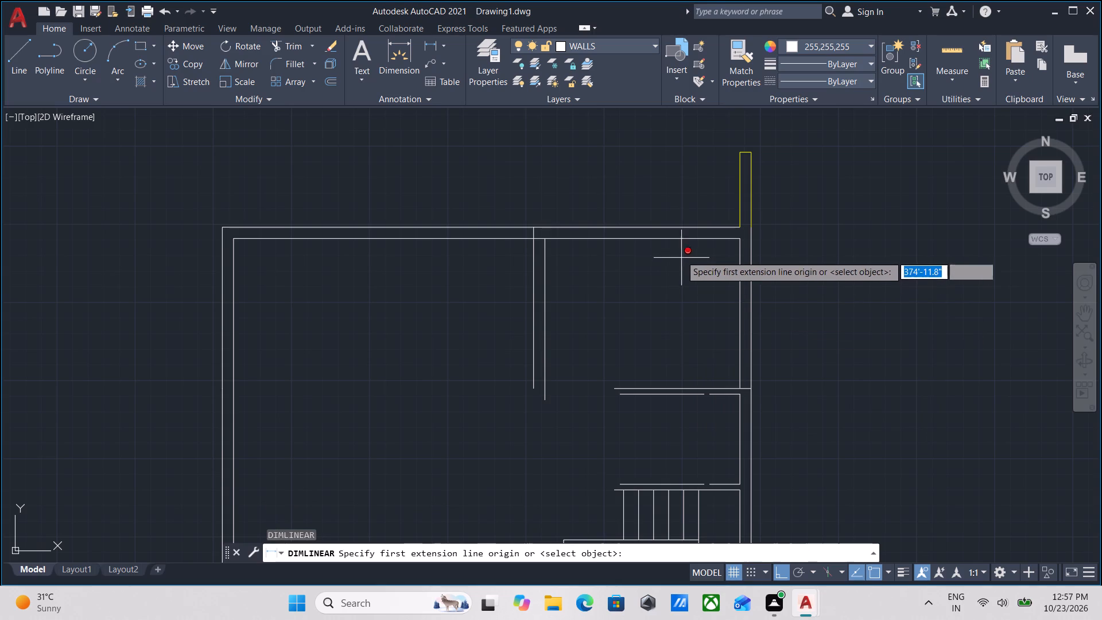
click(681, 244)
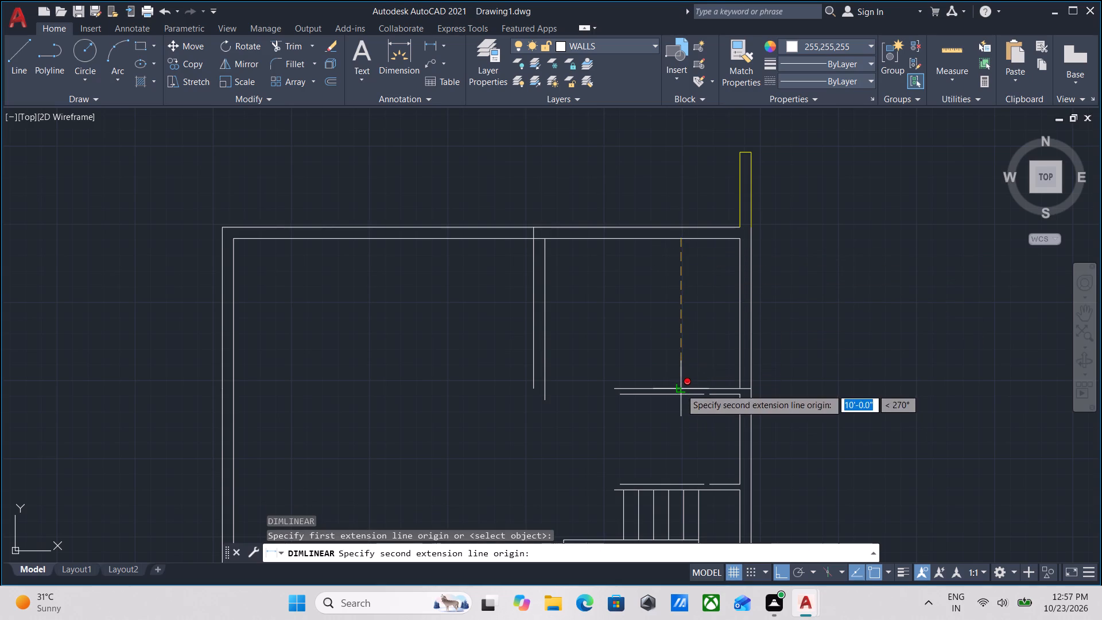
click(681, 389)
scroll(684, 331, up, 4)
scroll(684, 331, down, 2)
key(Escape)
Measure the northeast room's clear east-west width between its west wall and the east wall.
scroll(684, 331, down, 2)
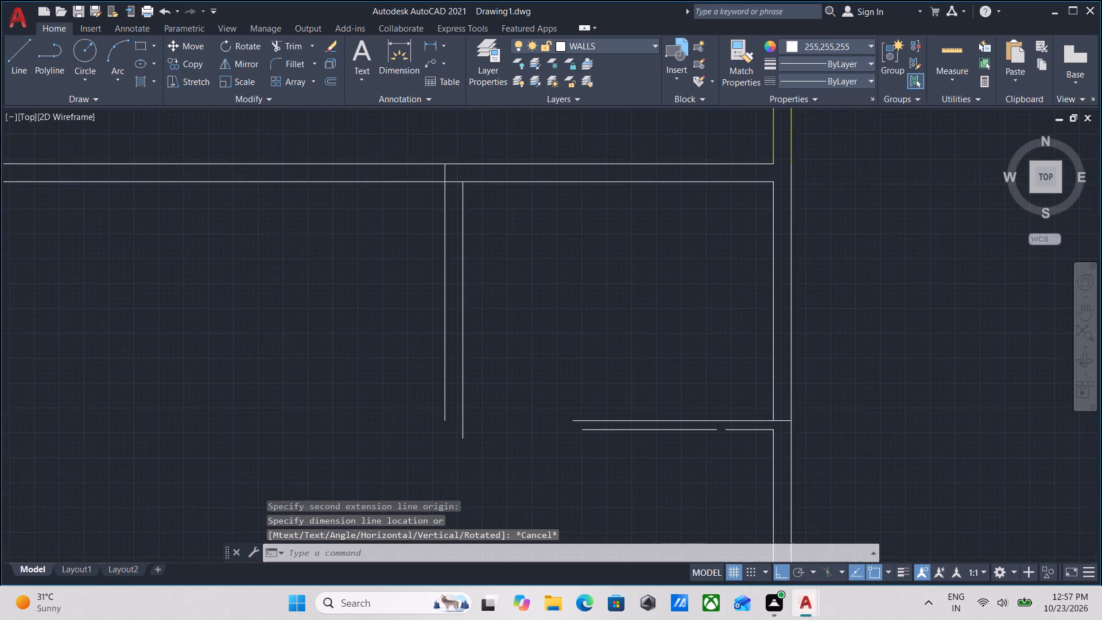
scroll(684, 331, down, 1)
middle_drag(684, 319, 684, 280)
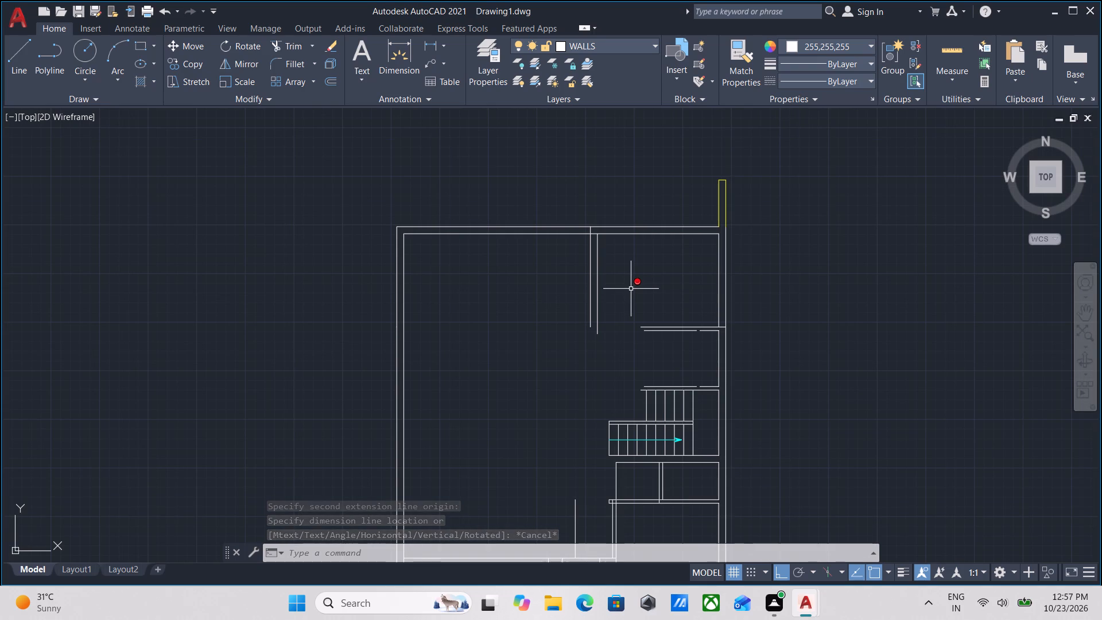
text(DLI)
key(Return)
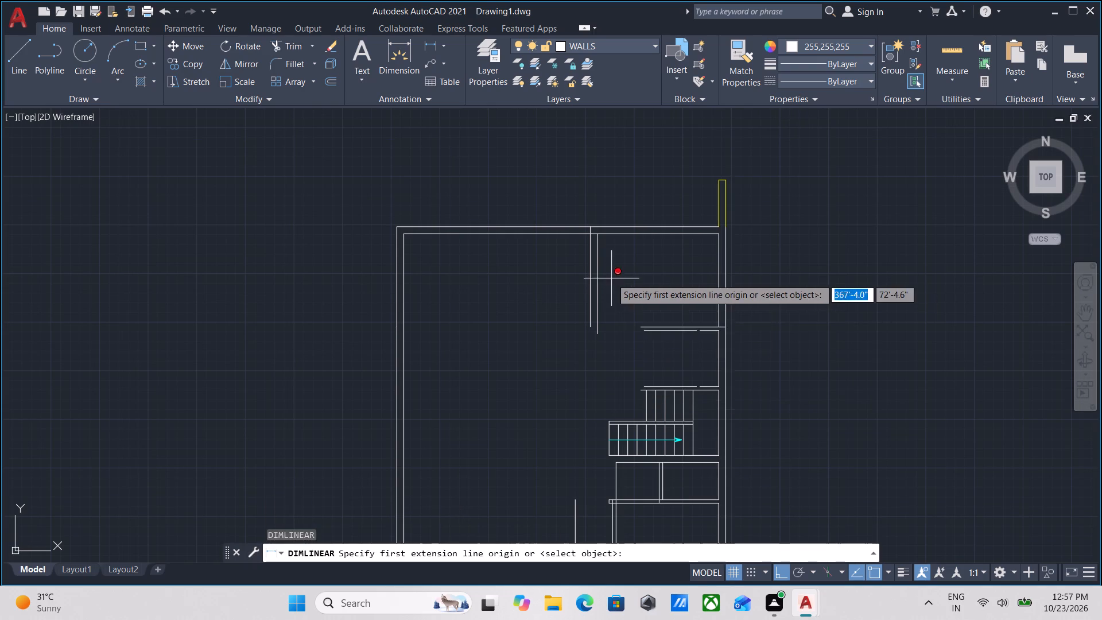
scroll(611, 278, up, 2)
click(581, 274)
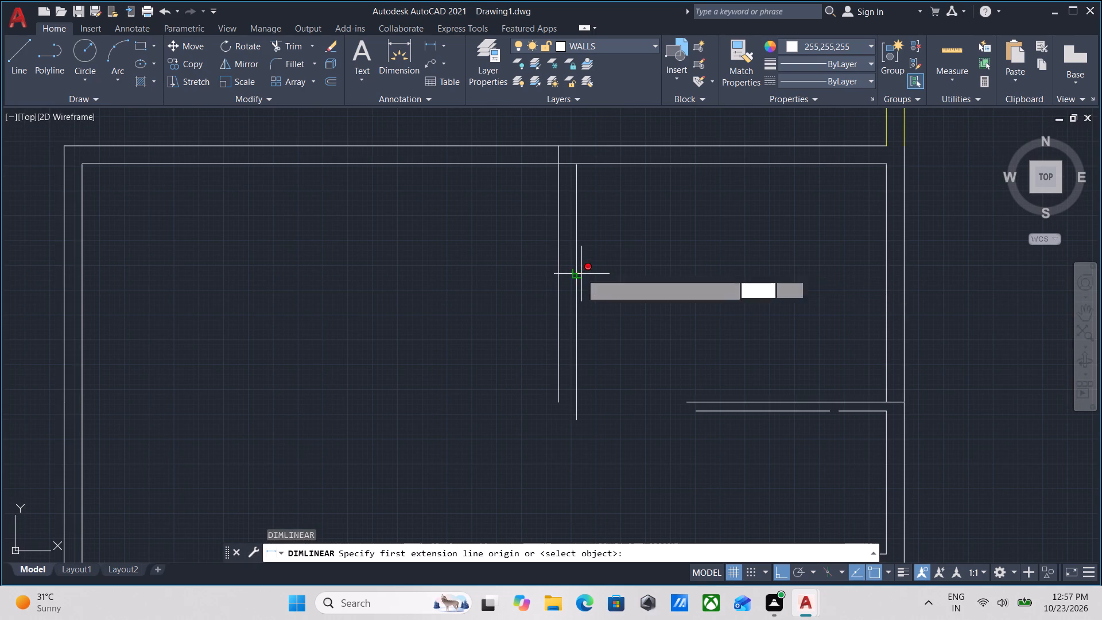
click(887, 277)
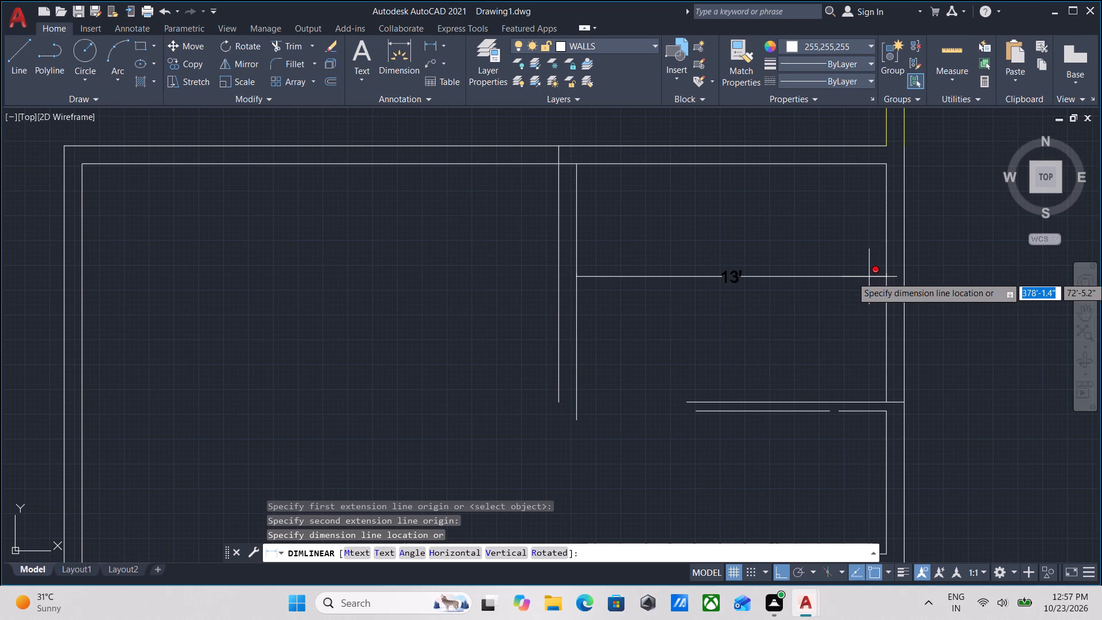
middle_drag(869, 277, 859, 359)
scroll(869, 277, down, 1)
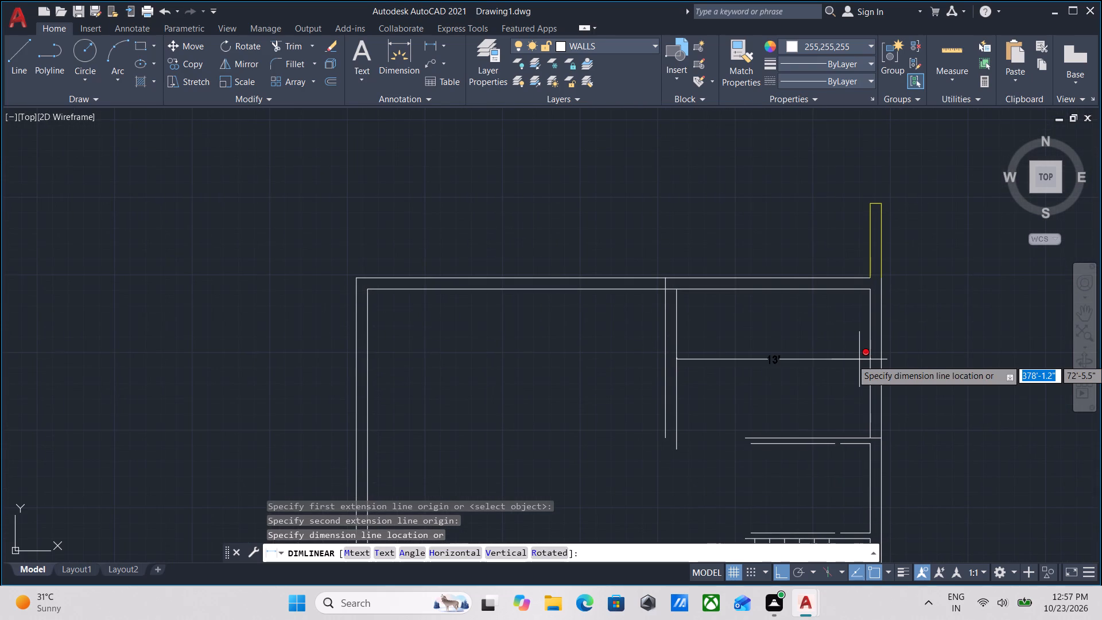
key(Escape)
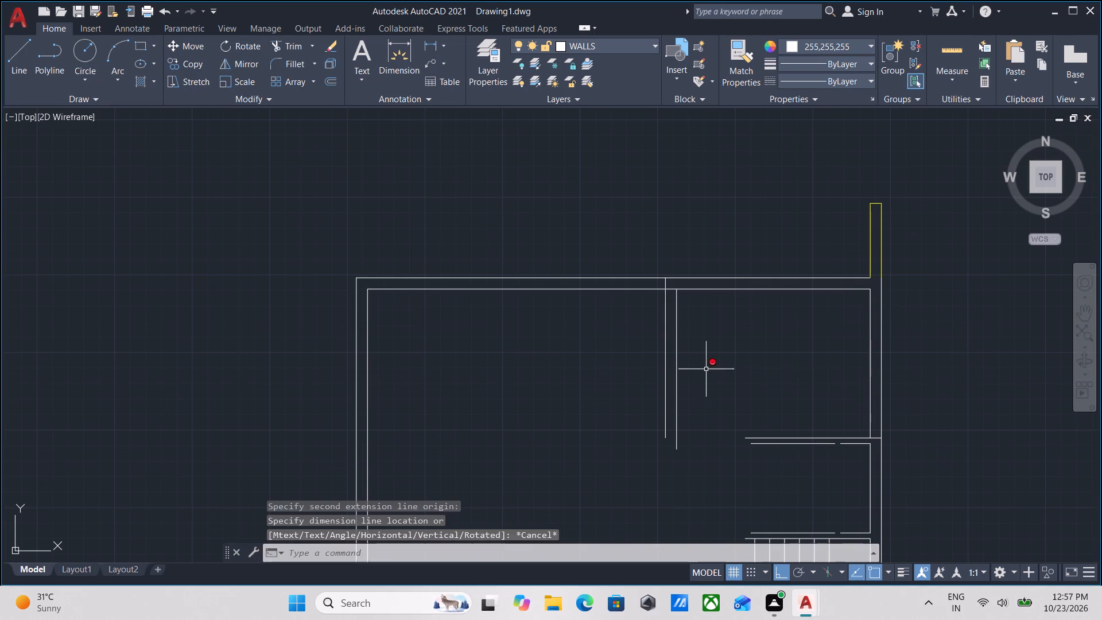
Trim the overlapping lines where the northeast room's west wall meets the north wall to open the T-junction.
scroll(692, 299, up, 1)
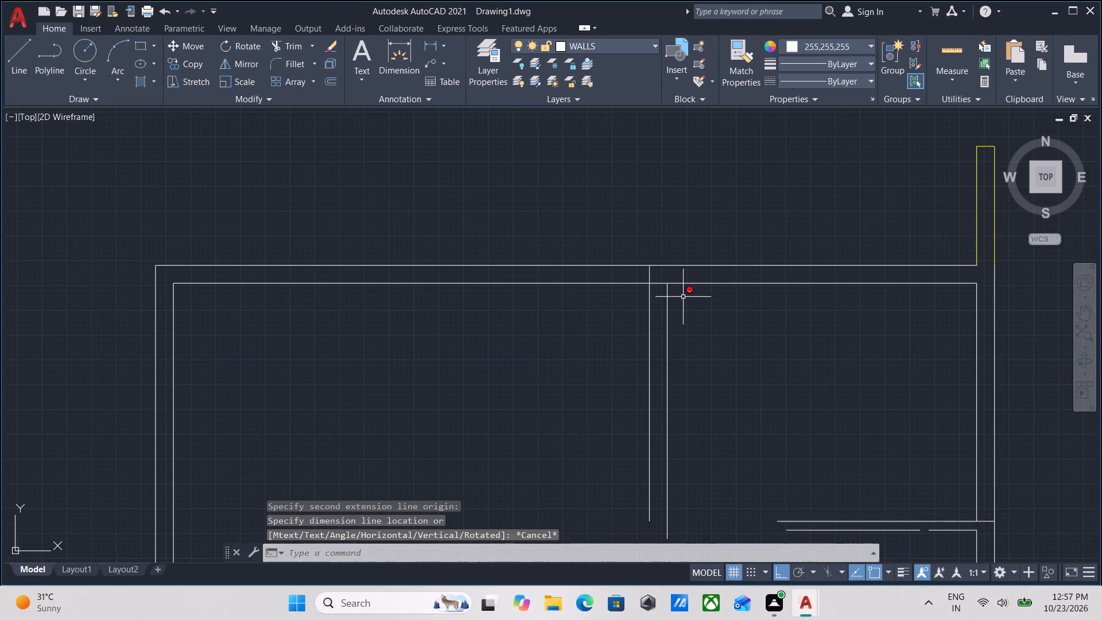
scroll(655, 292, up, 2)
text(TR)
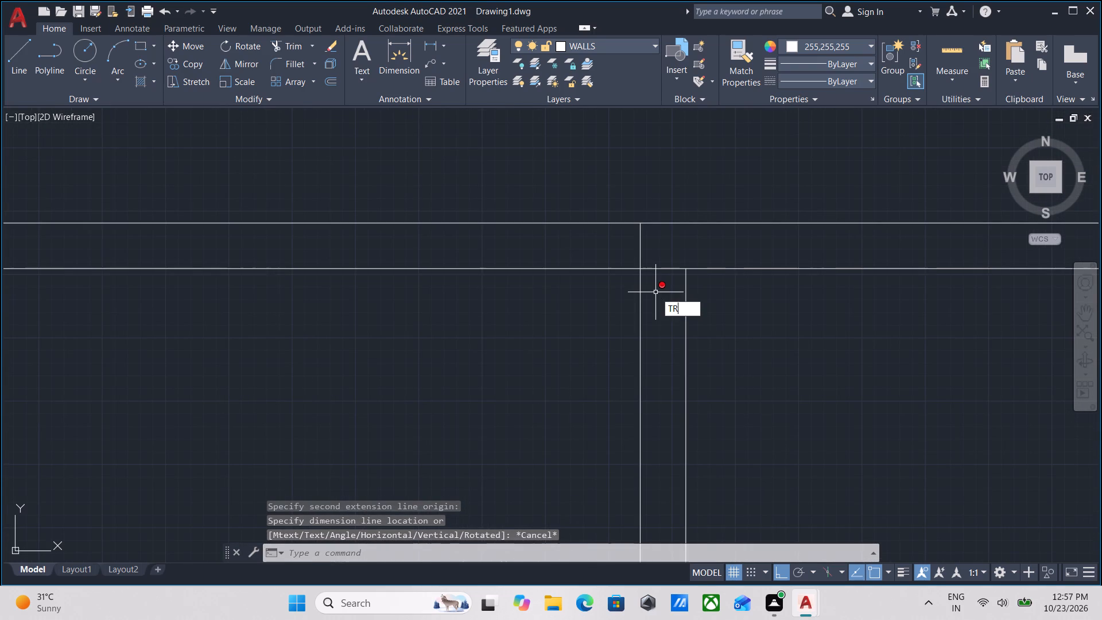
key(Return)
click(651, 257)
click(628, 248)
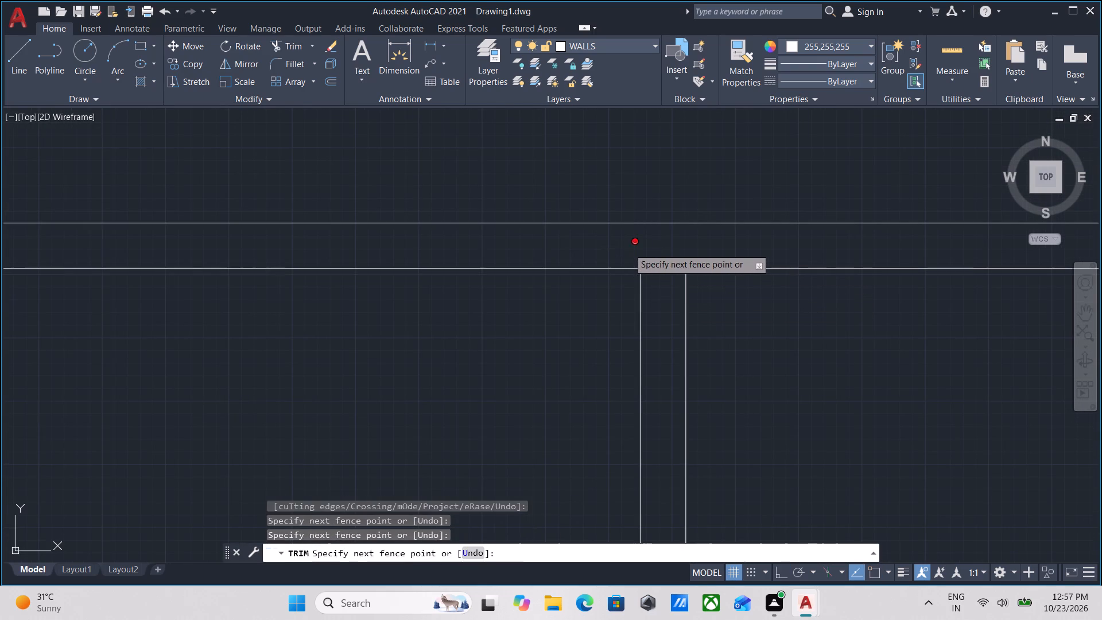
click(659, 292)
click(667, 249)
key(Escape)
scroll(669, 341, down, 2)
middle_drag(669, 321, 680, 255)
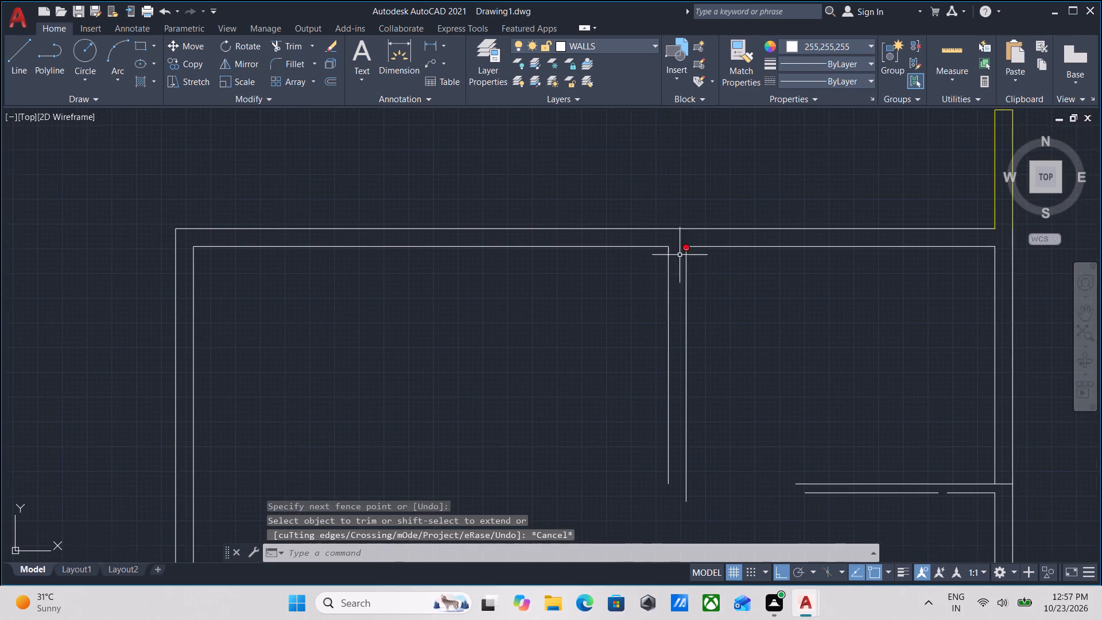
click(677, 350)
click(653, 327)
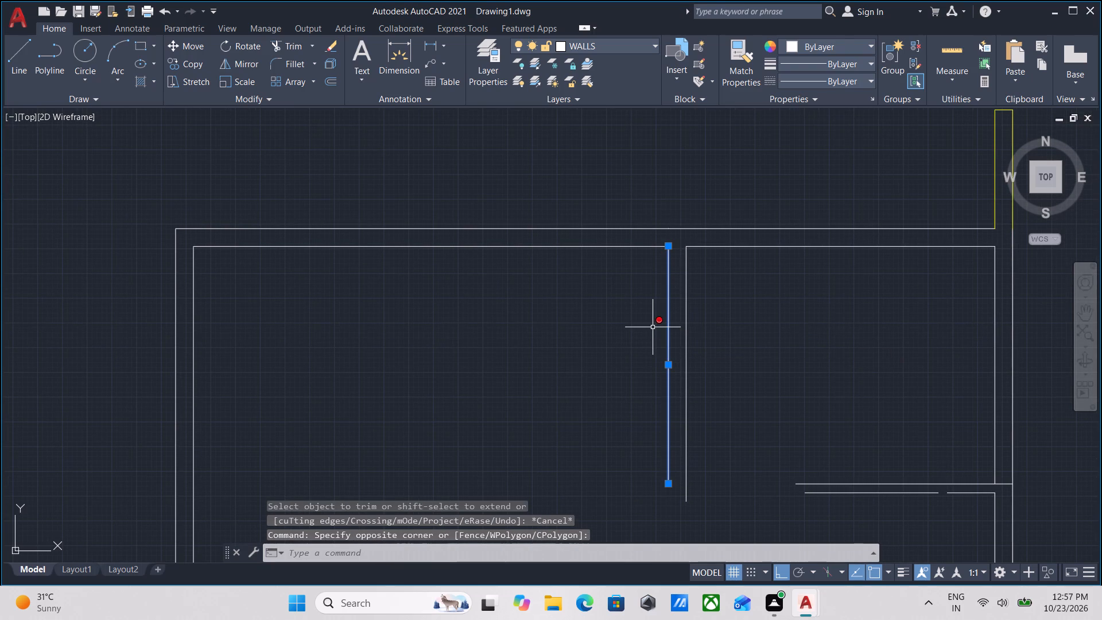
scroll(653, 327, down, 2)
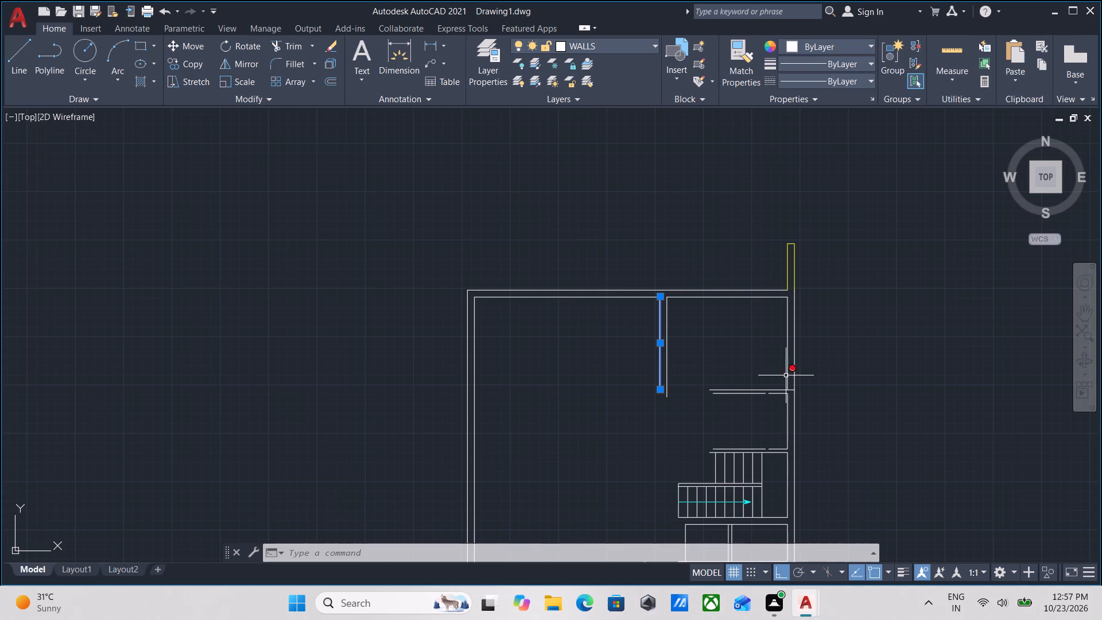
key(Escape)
Extend the inner line of the wall north of the stairs eastward to close its gap near the east wall.
middle_drag(744, 400, 743, 367)
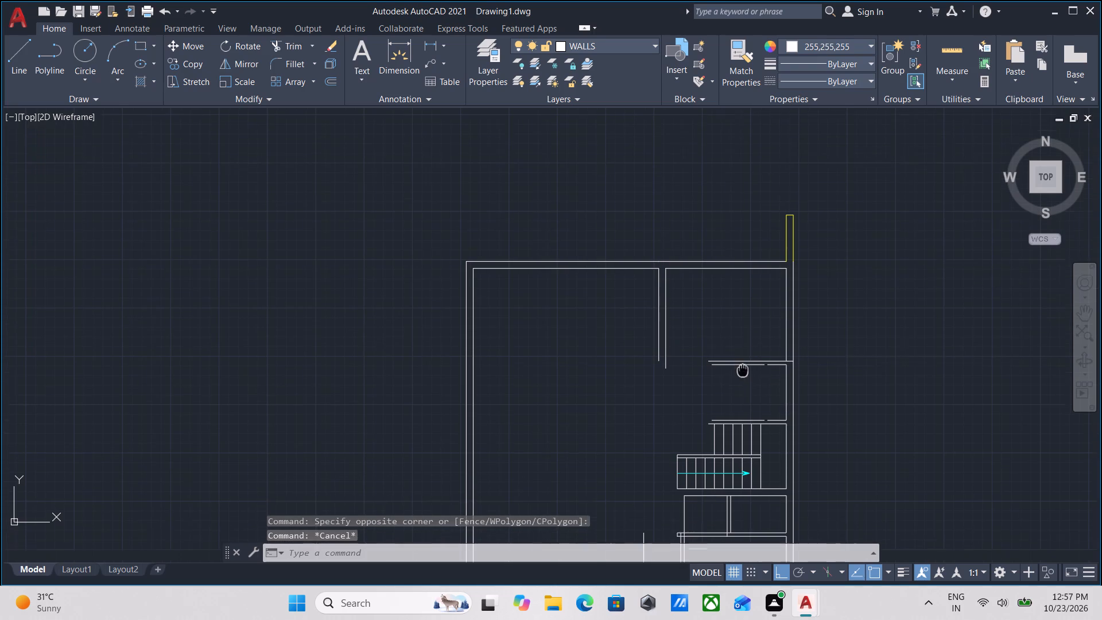
middle_drag(743, 367, 743, 364)
scroll(759, 407, up, 2)
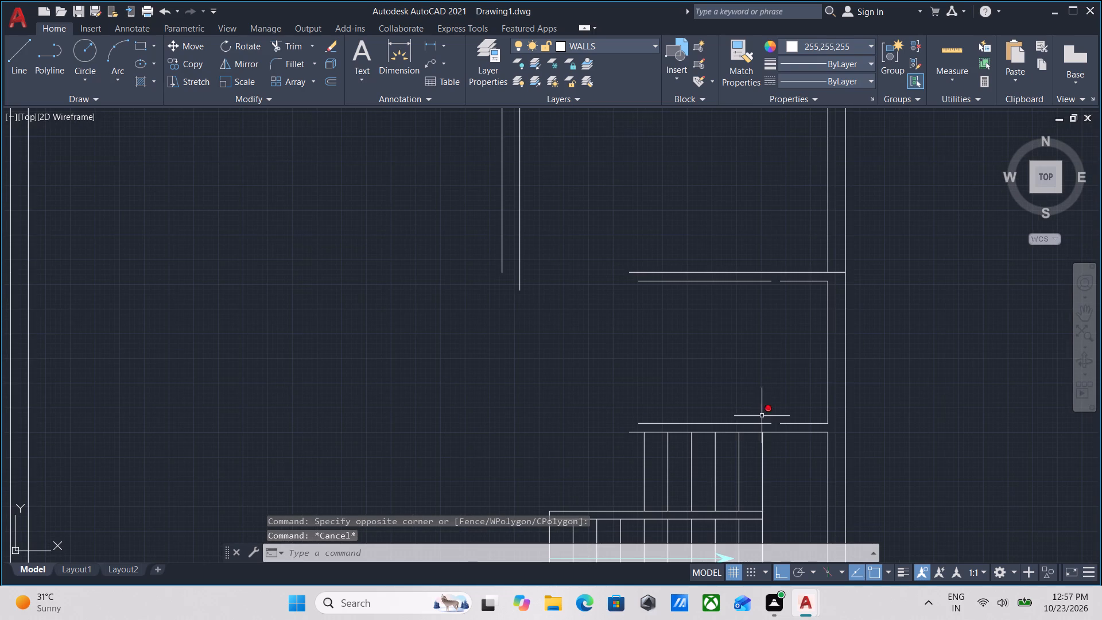
scroll(789, 441, up, 2)
middle_drag(758, 406, 748, 455)
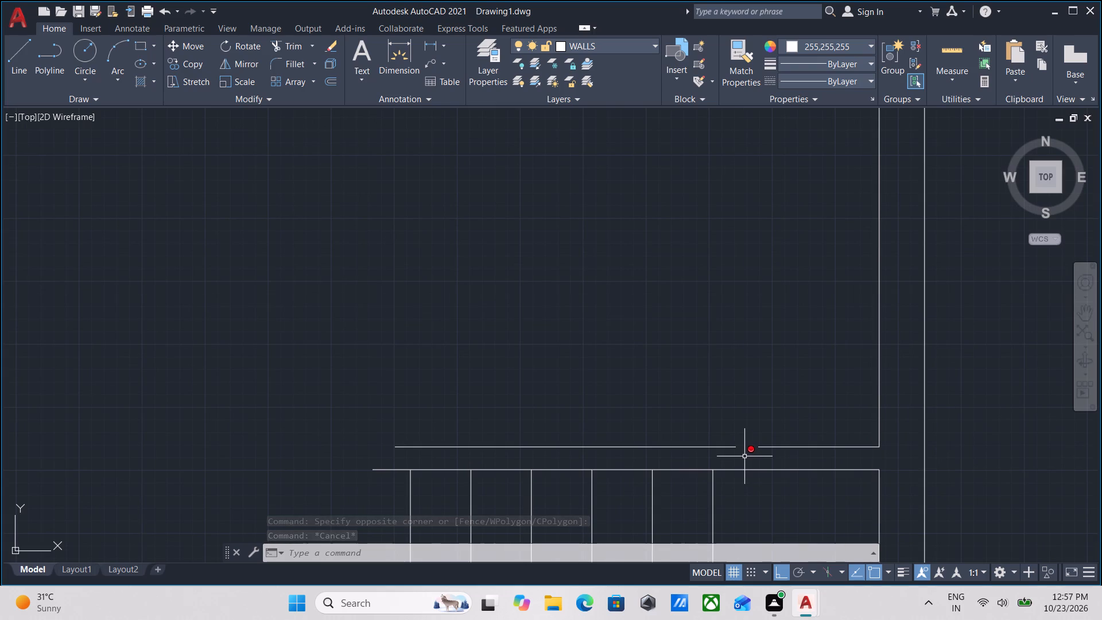
text(EX)
key(Return)
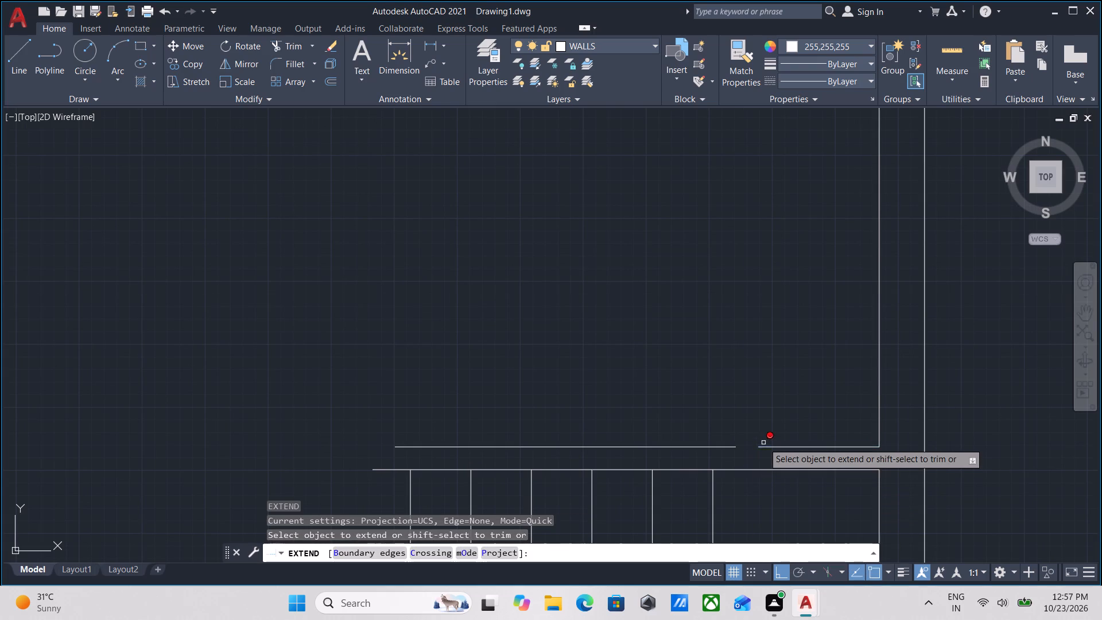
click(709, 448)
scroll(649, 397, down, 3)
middle_drag(649, 397, 655, 452)
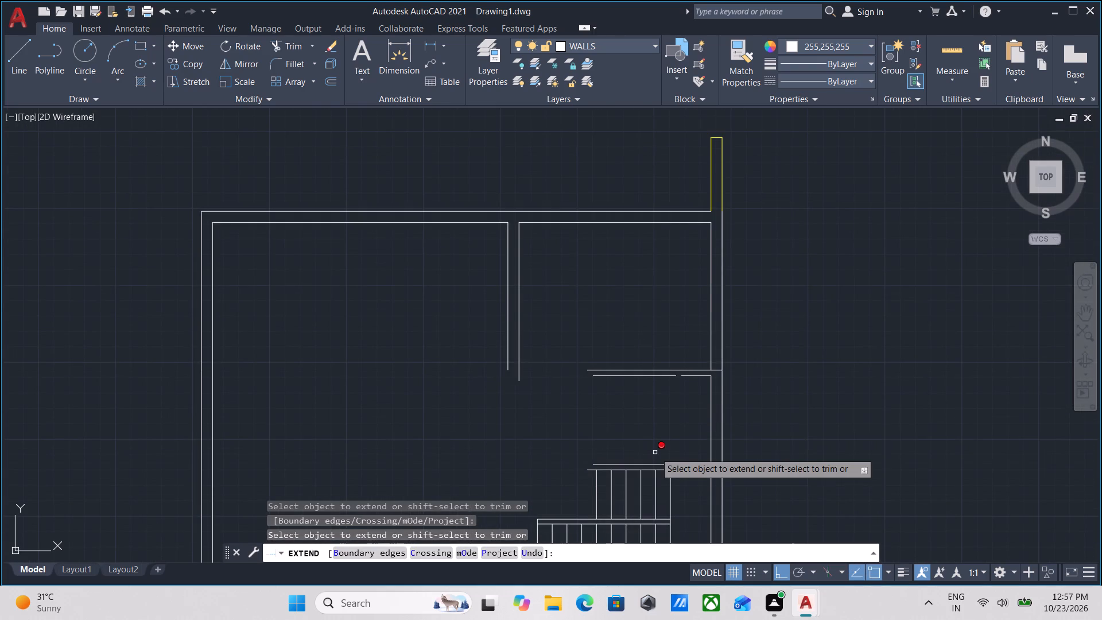
scroll(612, 494, up, 2)
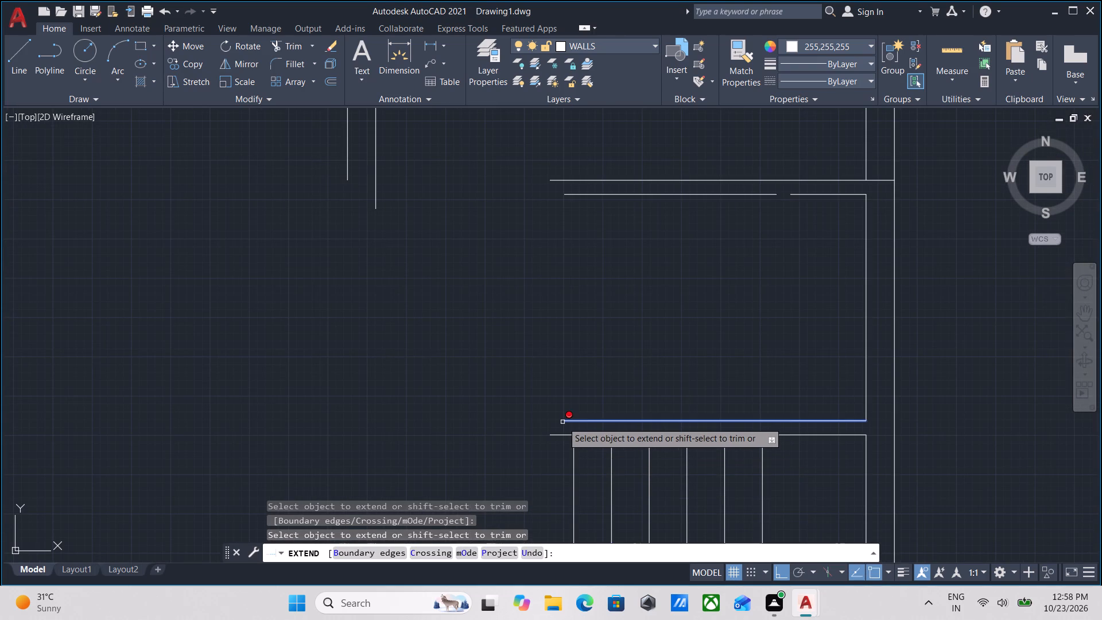
key(Escape)
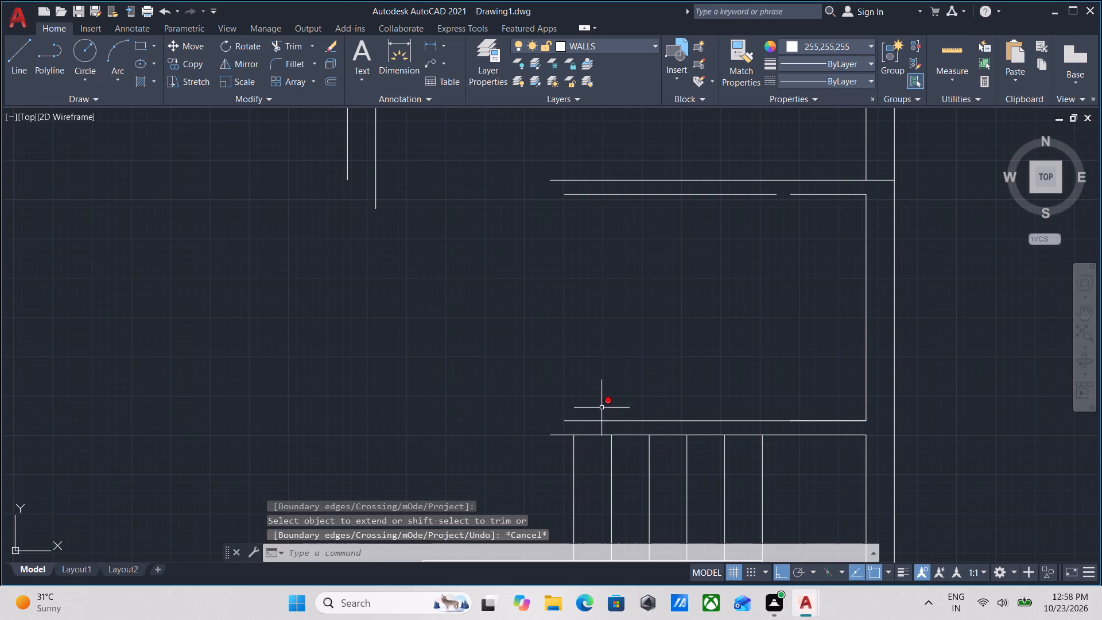
Measure the inner line of the wall north of the stairs from its west end to the east wall.
middle_drag(747, 337, 743, 370)
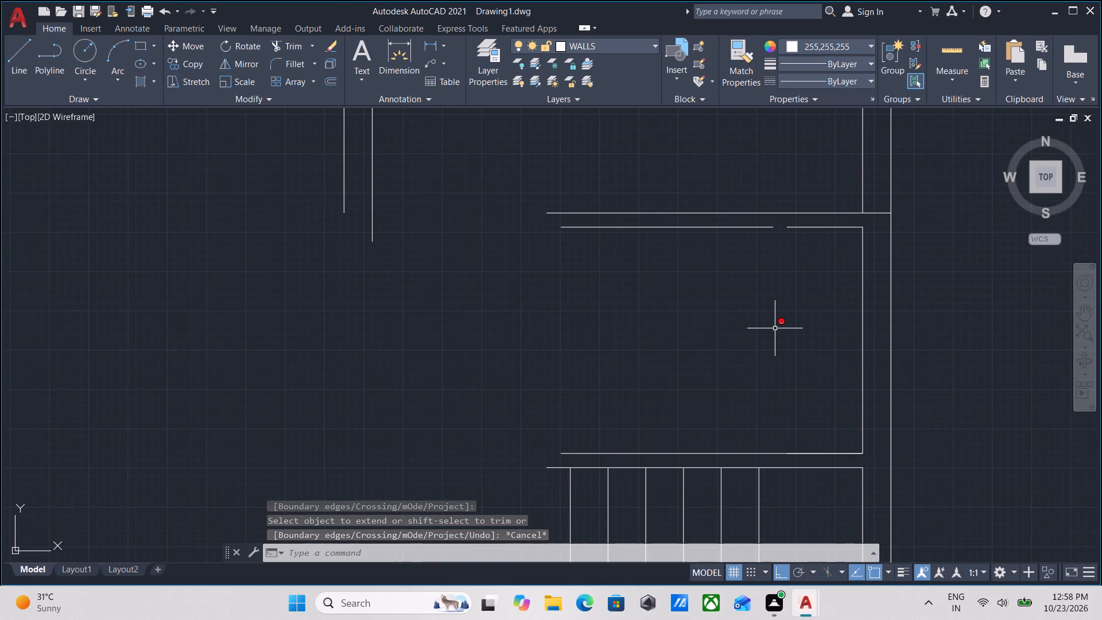
text(DLI)
key(Return)
scroll(633, 445, up, 2)
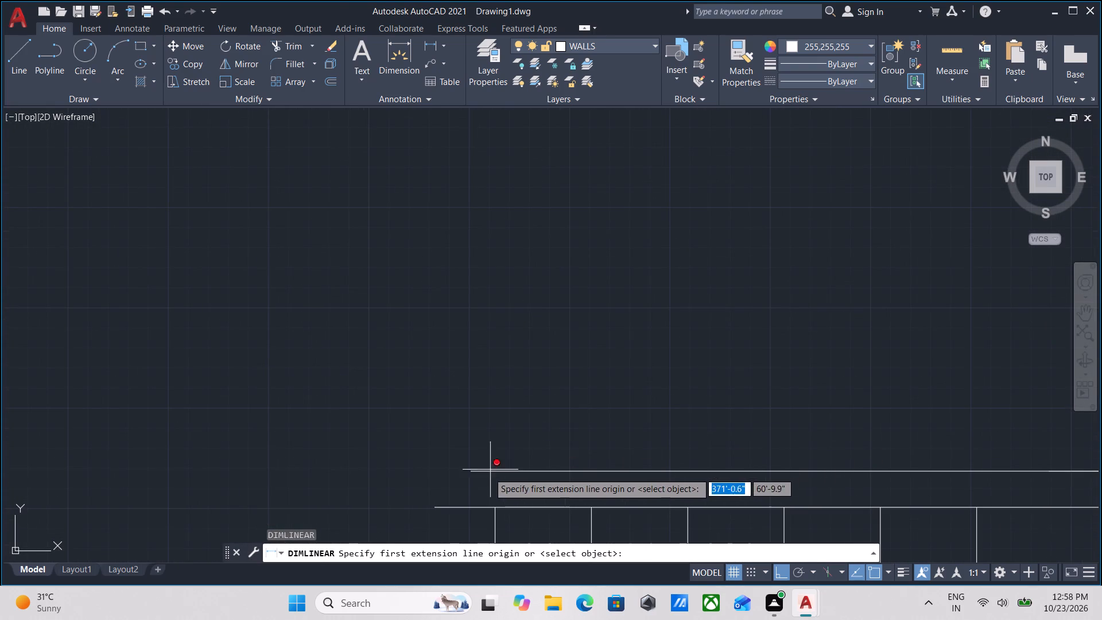
click(472, 471)
scroll(794, 447, down, 1)
middle_drag(774, 445, 329, 382)
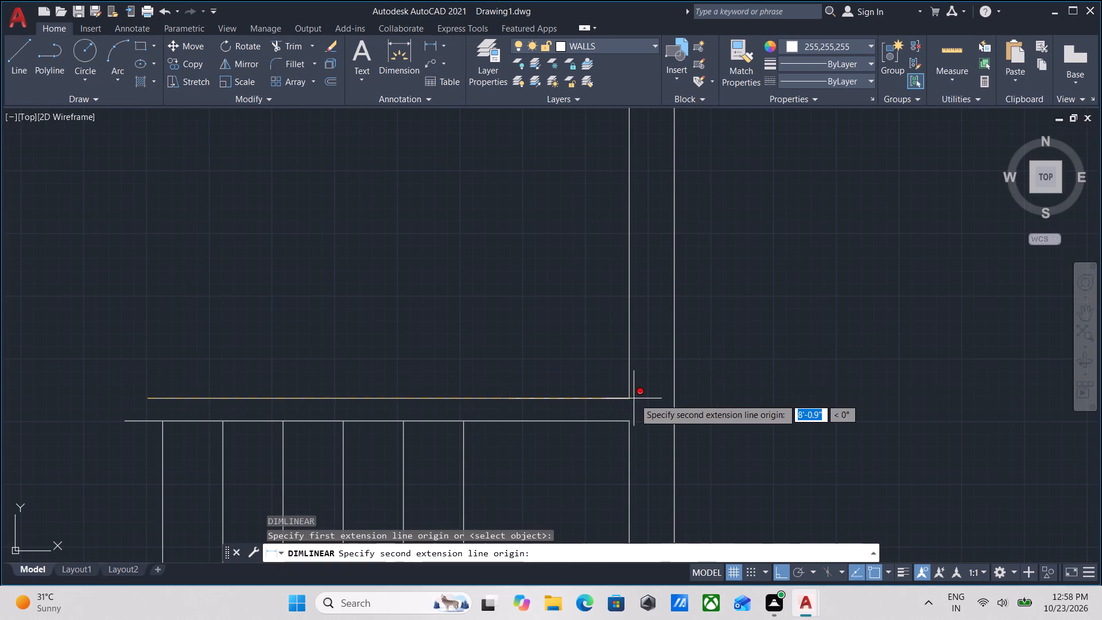
click(627, 398)
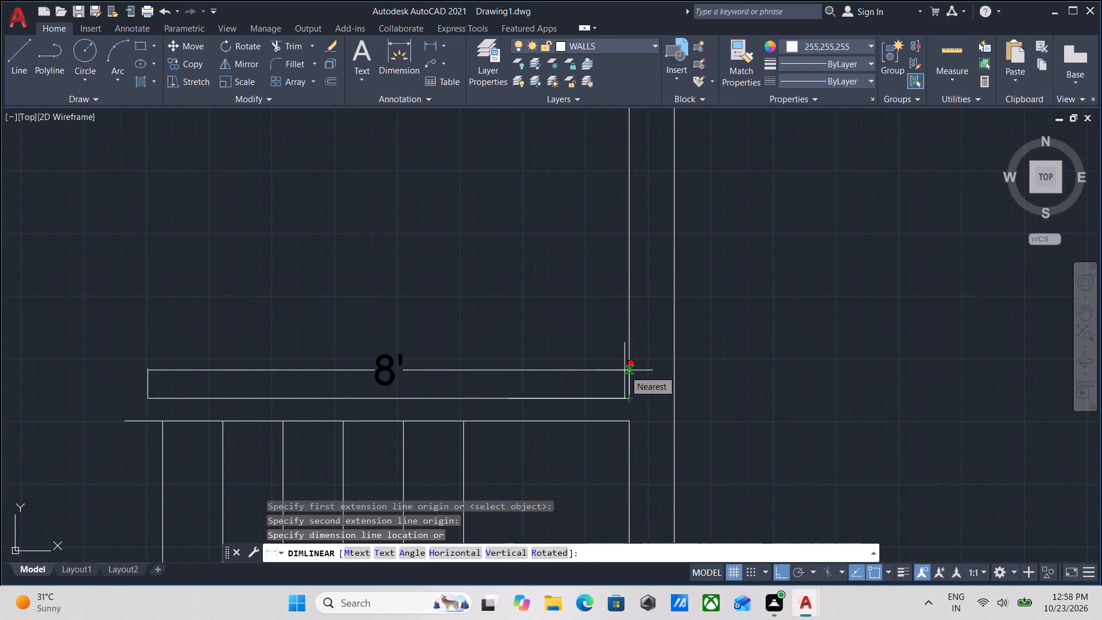
key(Escape)
scroll(624, 370, down, 1)
scroll(583, 335, down, 1)
middle_drag(583, 335, 608, 364)
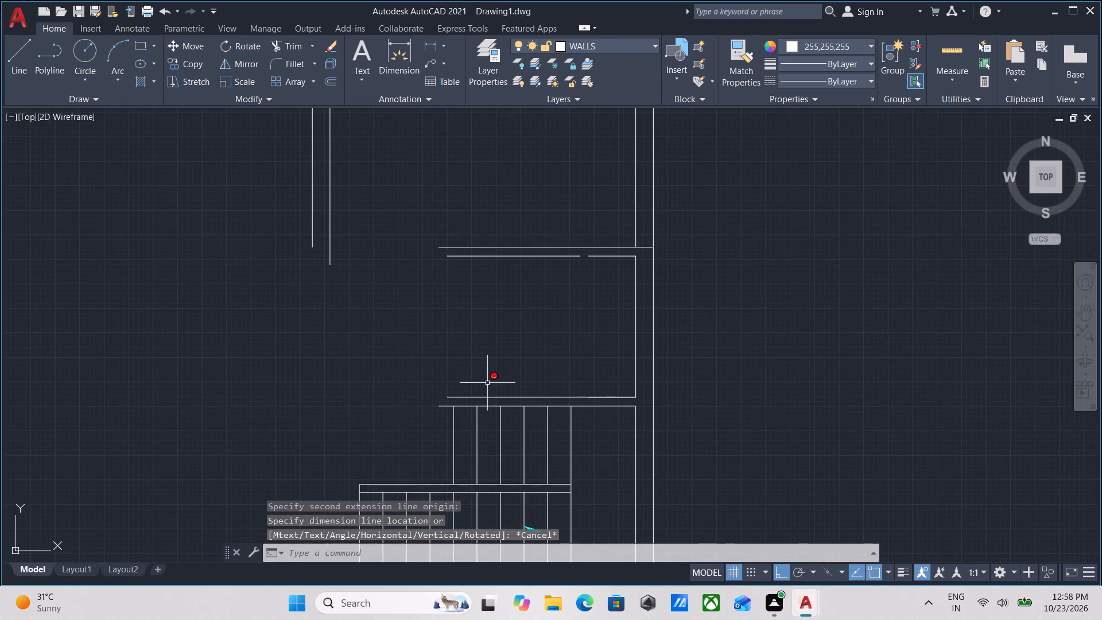
Offset the east wall's inner line 7' west across the room north of the stairs.
scroll(469, 389, up, 1)
scroll(615, 315, down, 1)
middle_drag(614, 328, 599, 364)
scroll(672, 353, up, 1)
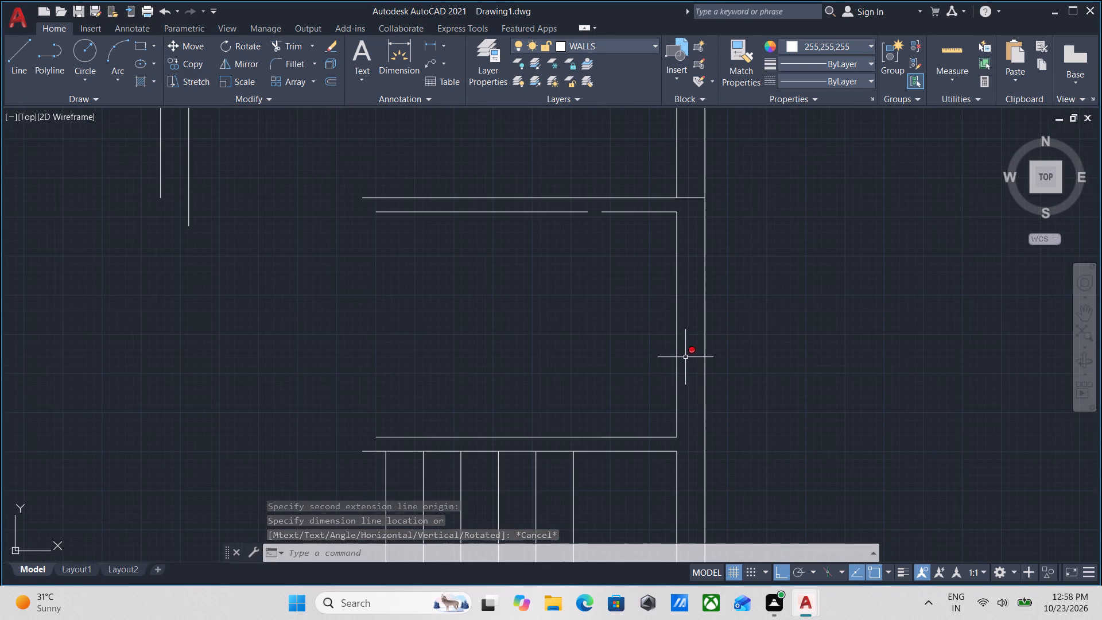
click(686, 358)
click(666, 350)
key(o)
key(Return)
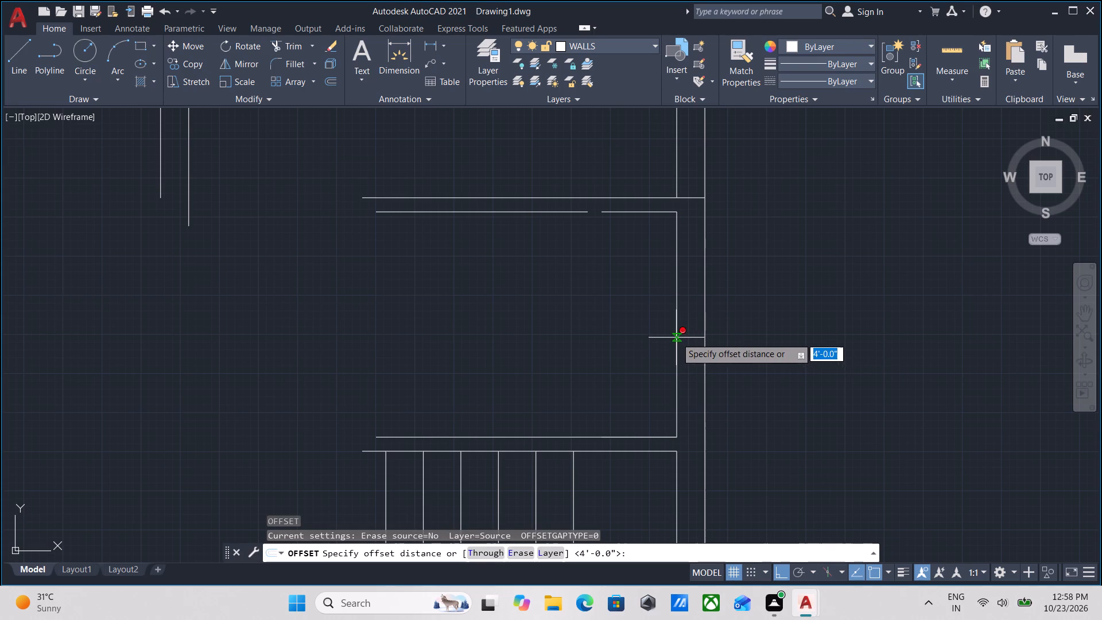
click(676, 338)
click(550, 333)
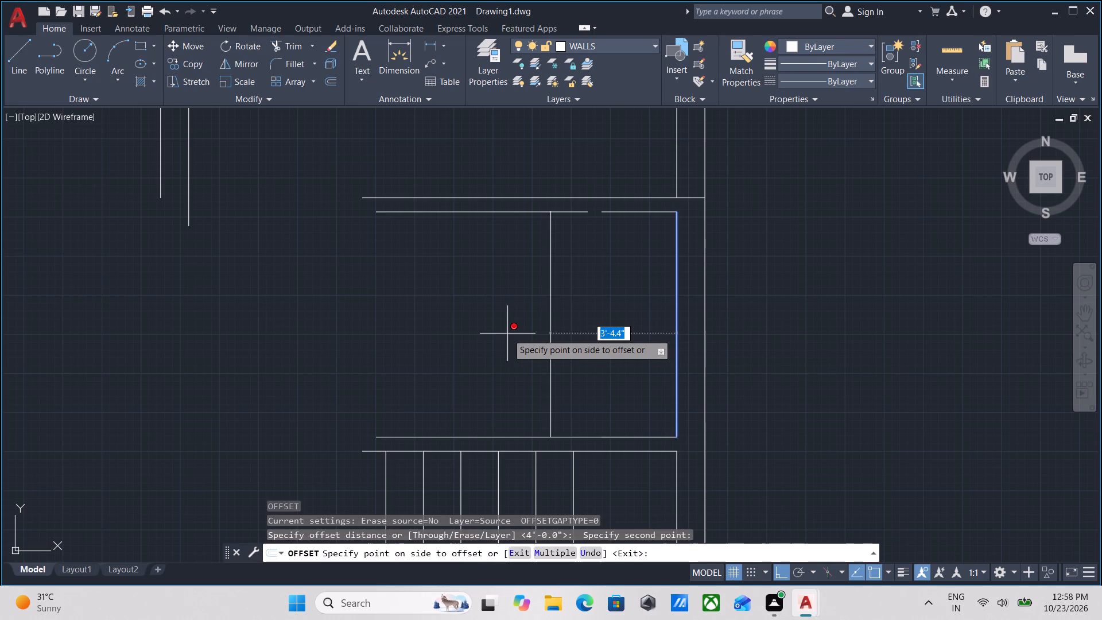
text(7')
key(Return)
Offset the new partition line 4.5" west to give the room's west wall its thickness.
scroll(507, 334, down, 1)
middle_drag(507, 334, 582, 369)
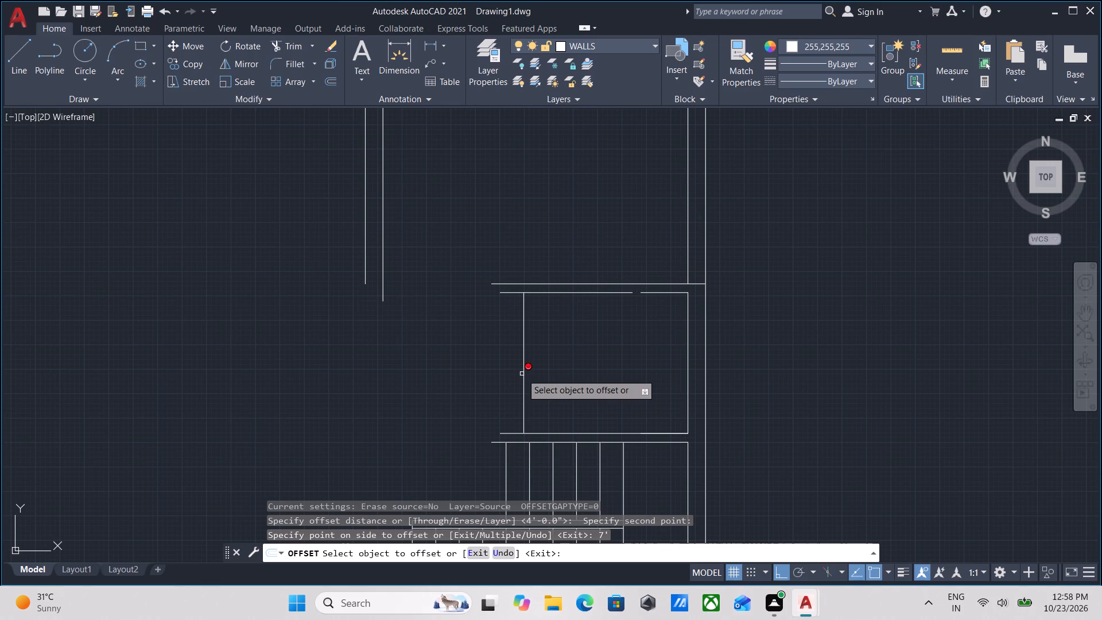
click(524, 369)
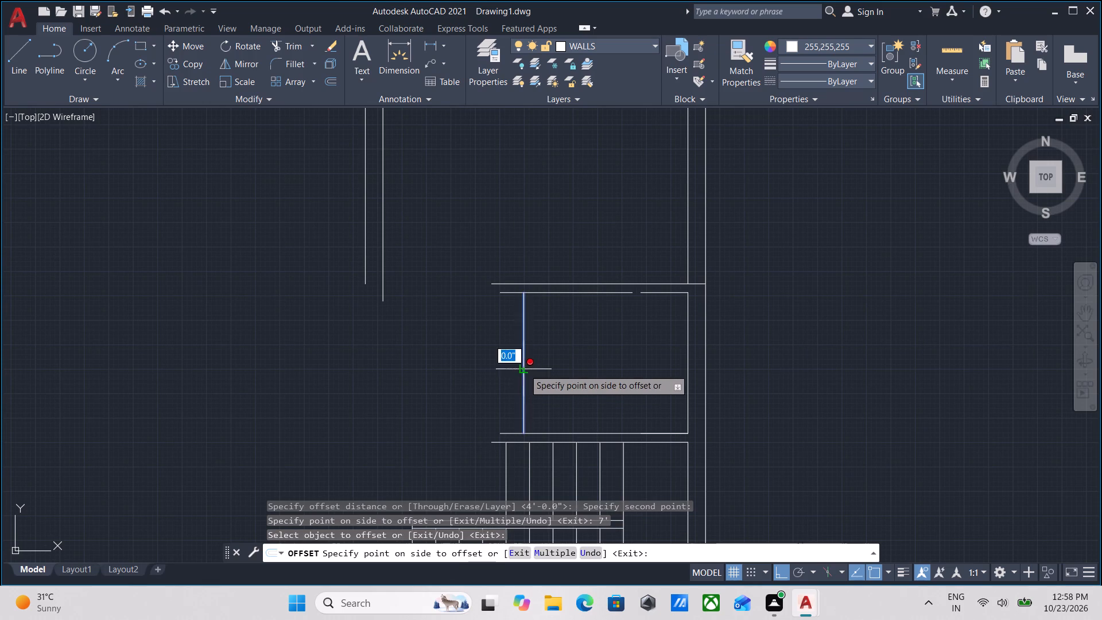
text(4.5)
key(shift+quotedbl)
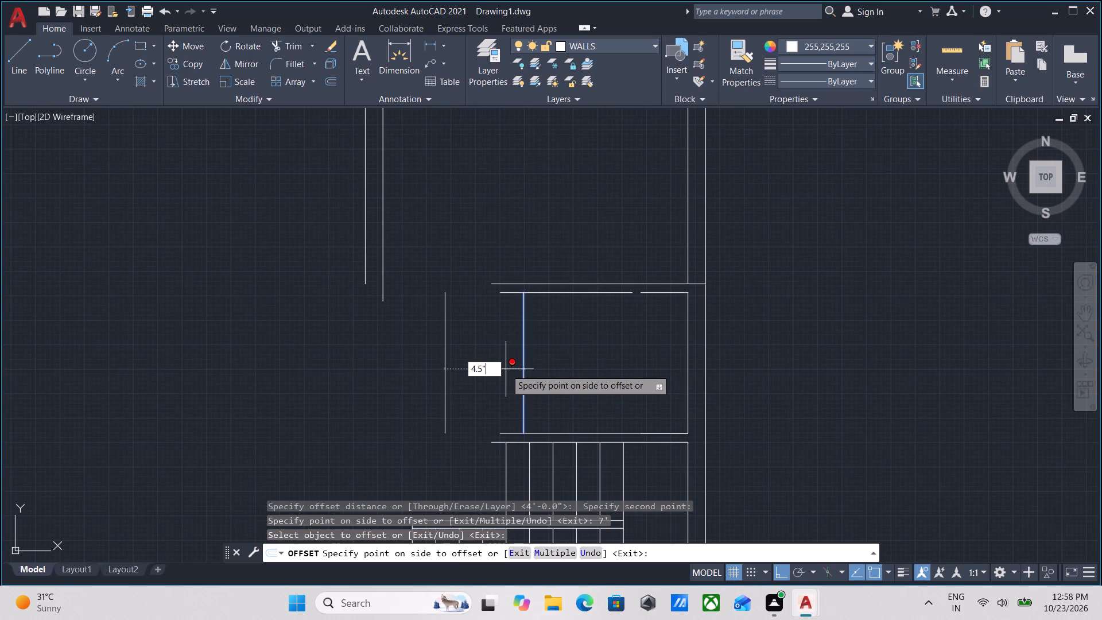
key(Return)
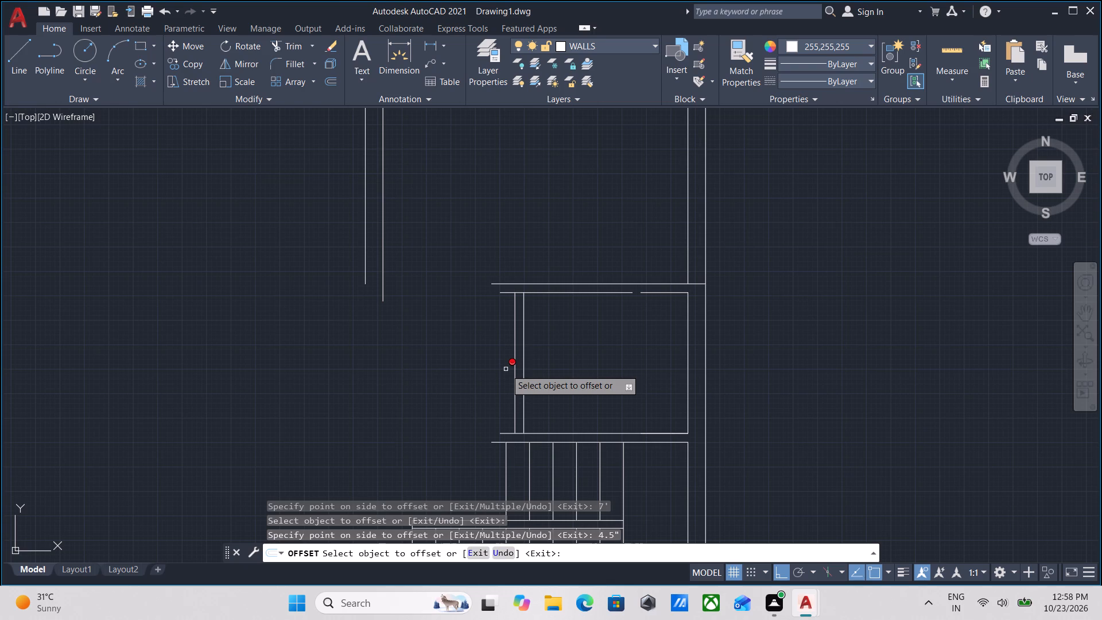
scroll(647, 304, up, 1)
key(Escape)
Extend the inner line of the room's north wall to close the remaining gap in it.
text(EX)
key(Return)
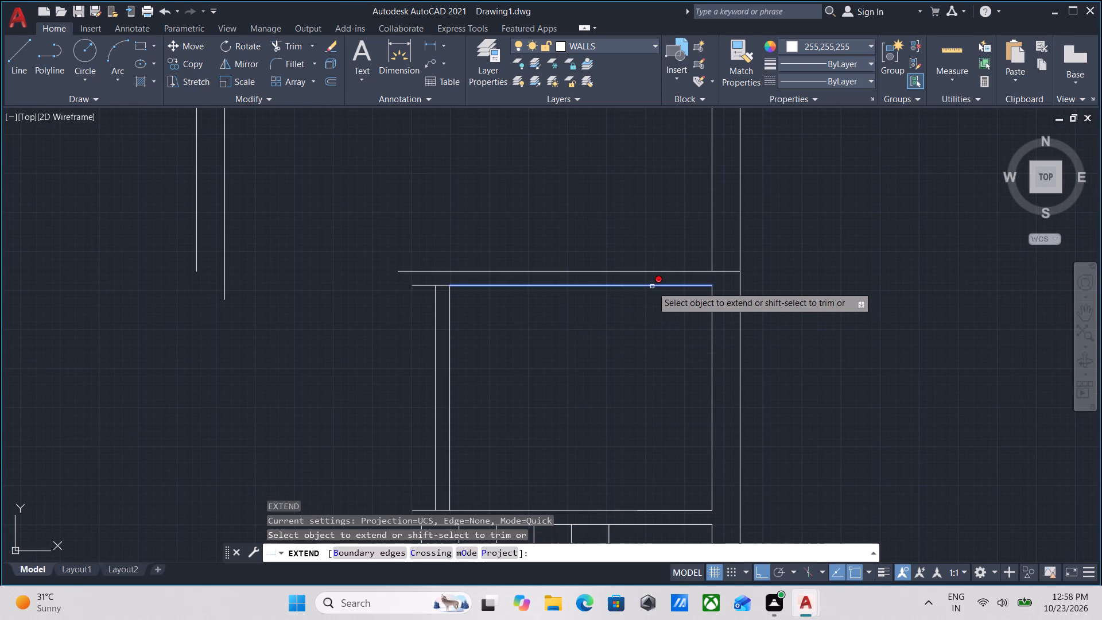
click(652, 286)
scroll(528, 318, down, 1)
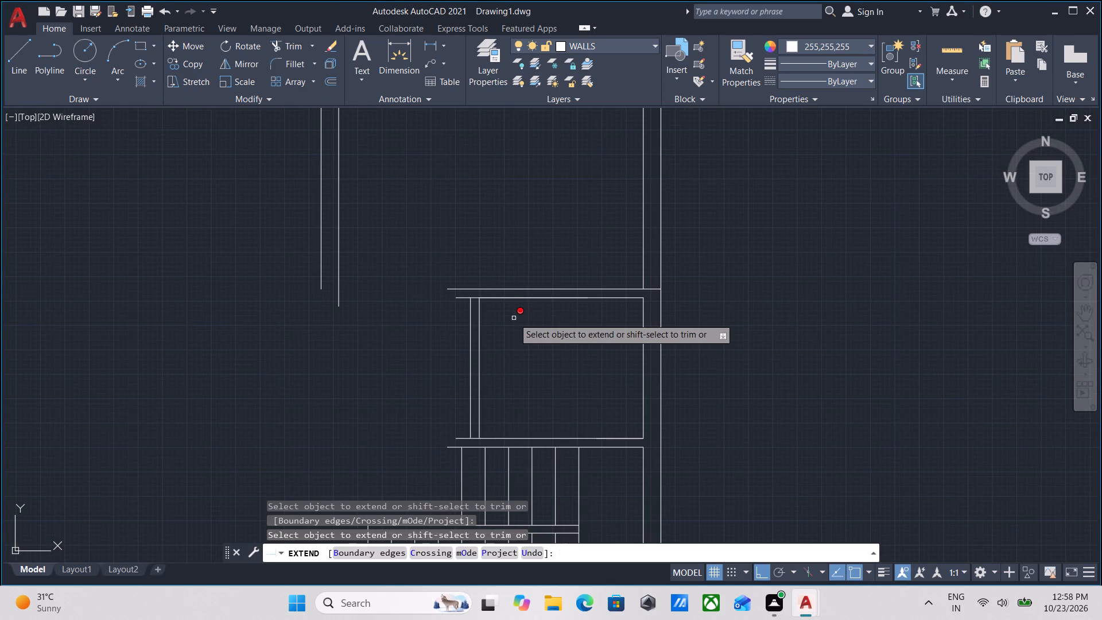
key(Escape)
Extend both lines of the room's new west wall north to the outer line of its north wall.
middle_drag(510, 321, 519, 409)
key(e)
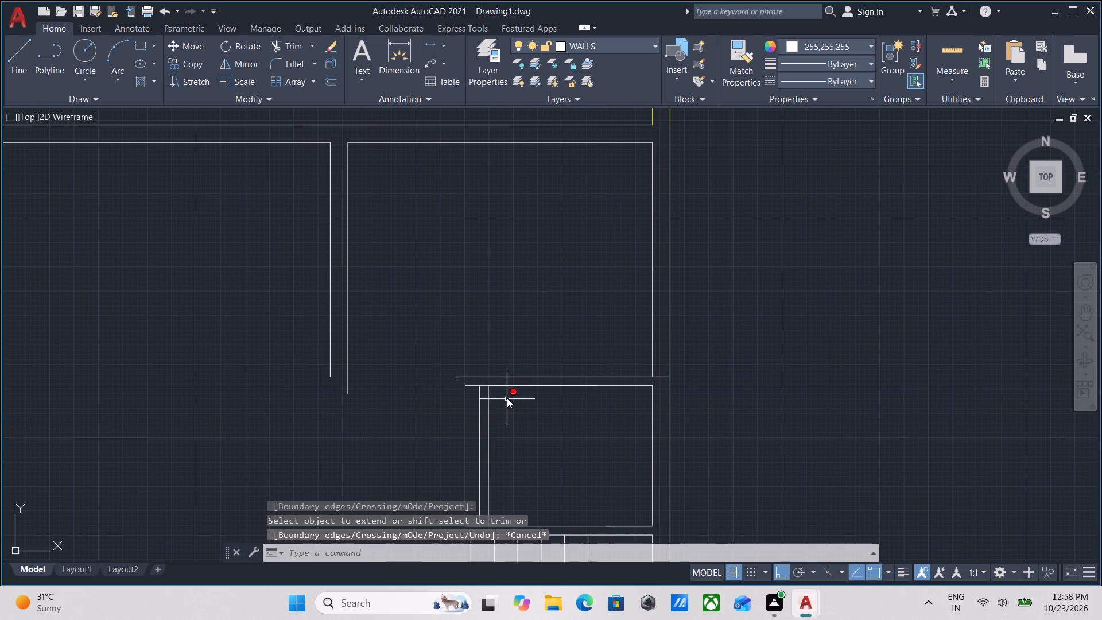
key(x)
key(Return)
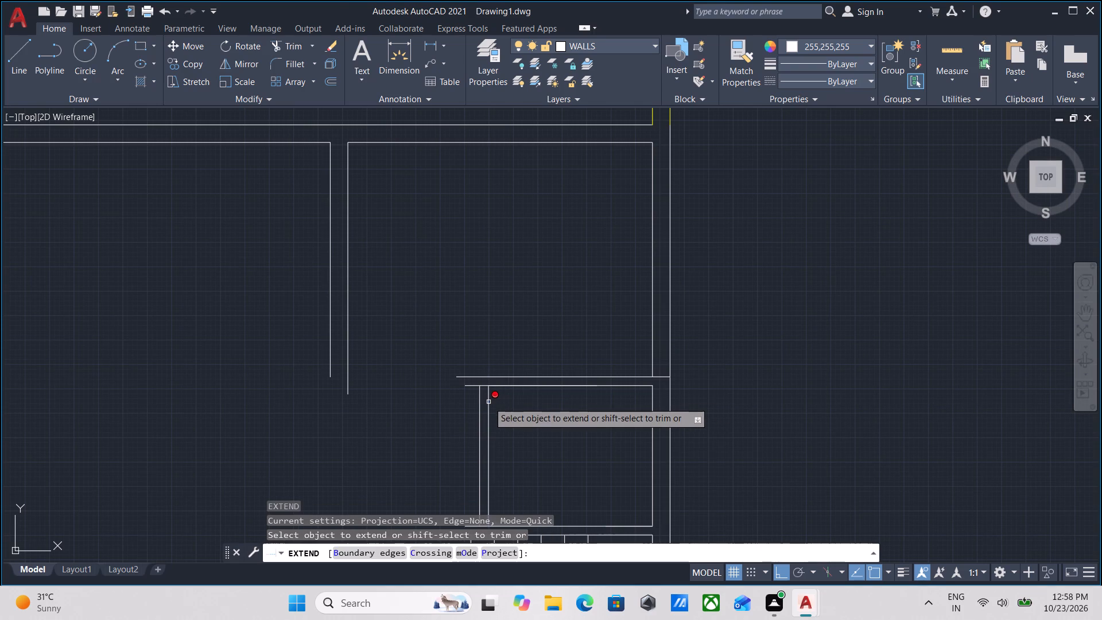
click(488, 402)
click(478, 404)
scroll(532, 393, down, 1)
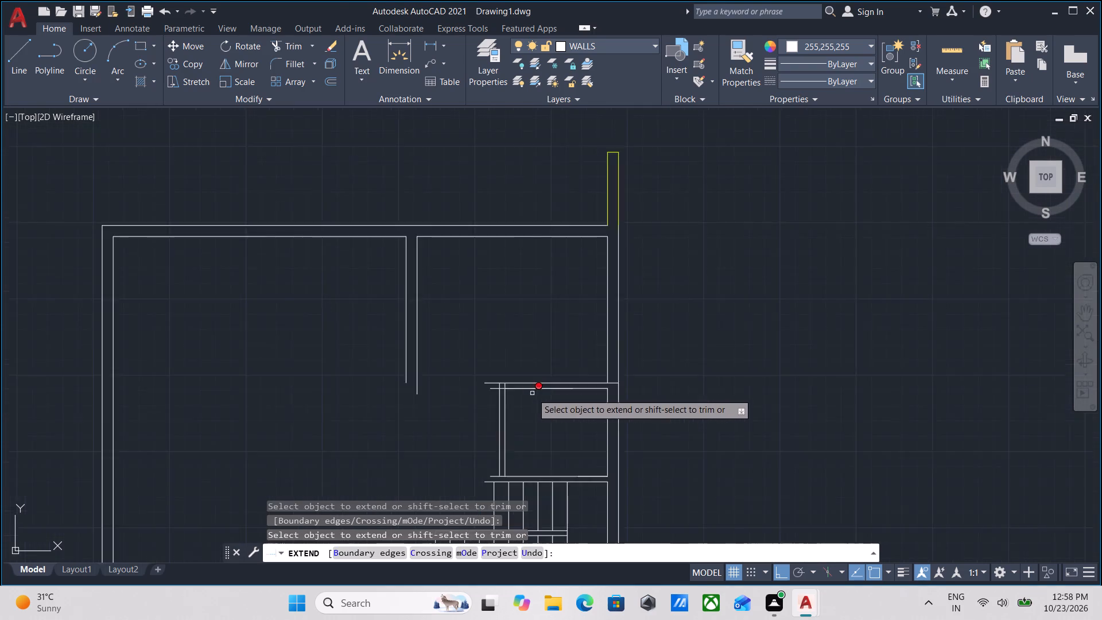
middle_drag(532, 393, 542, 347)
key(Escape)
Trim the north wall's two line ends that project west beyond the room's new west wall.
scroll(525, 348, up, 3)
middle_drag(444, 358, 465, 398)
text(TR)
key(Return)
click(458, 394)
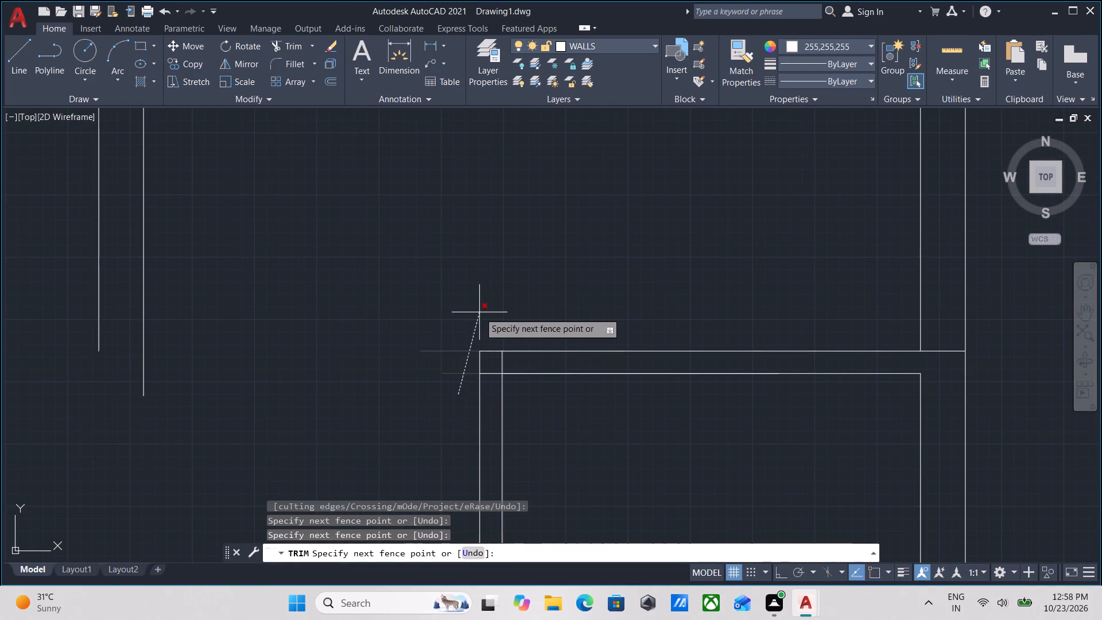
click(479, 312)
key(Escape)
Extend both lines of the room's new west wall south to the wall line along the stairs.
scroll(479, 312, down, 3)
middle_drag(509, 362, 525, 309)
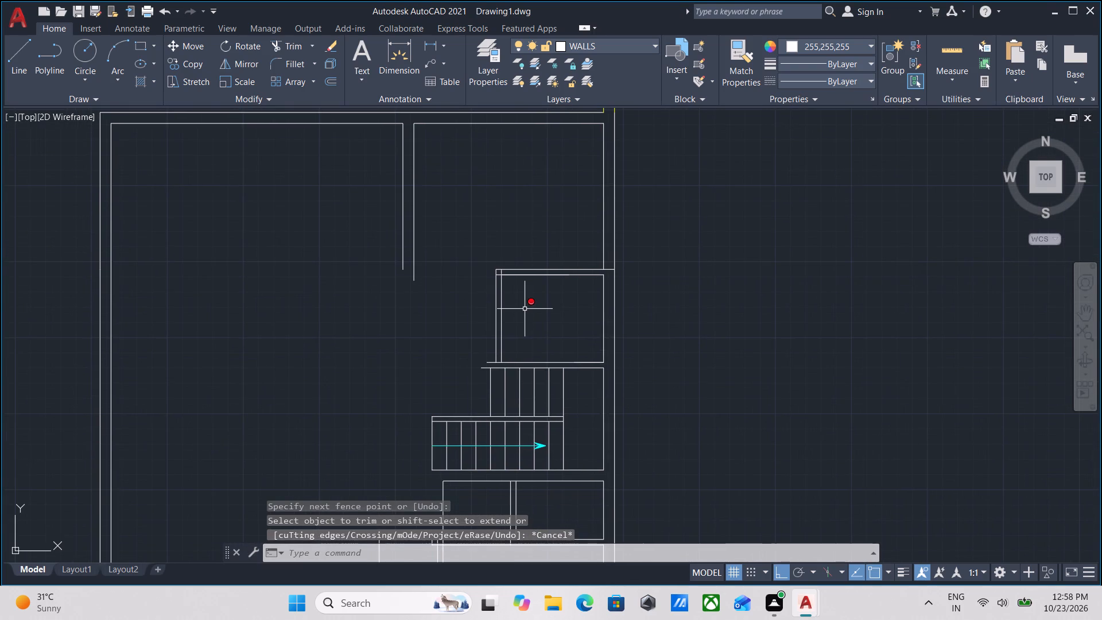
scroll(495, 364, up, 2)
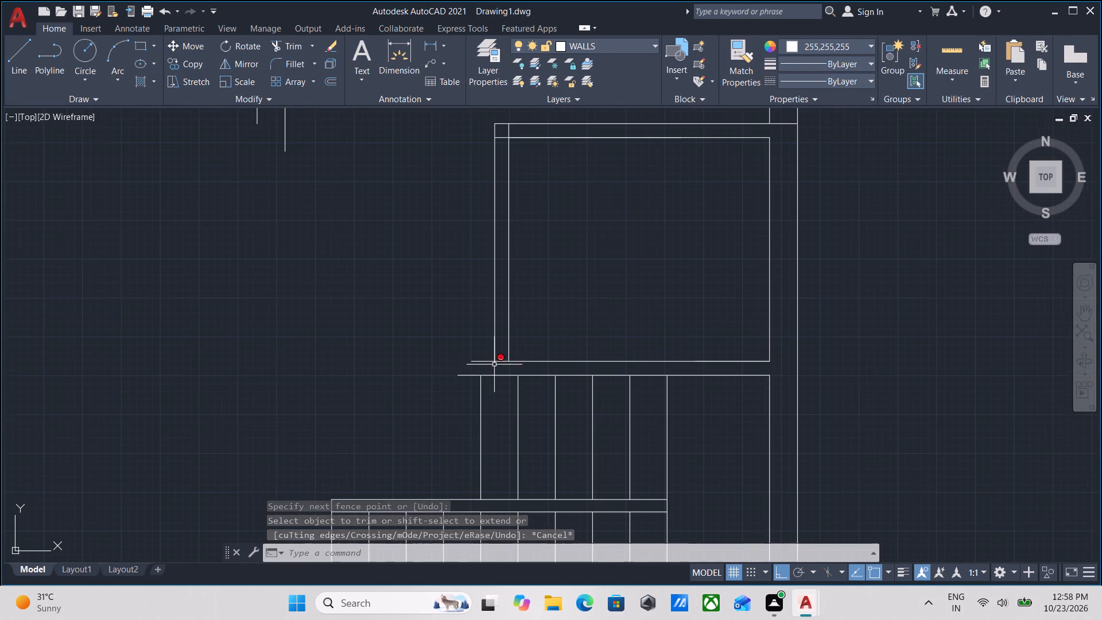
text(EX)
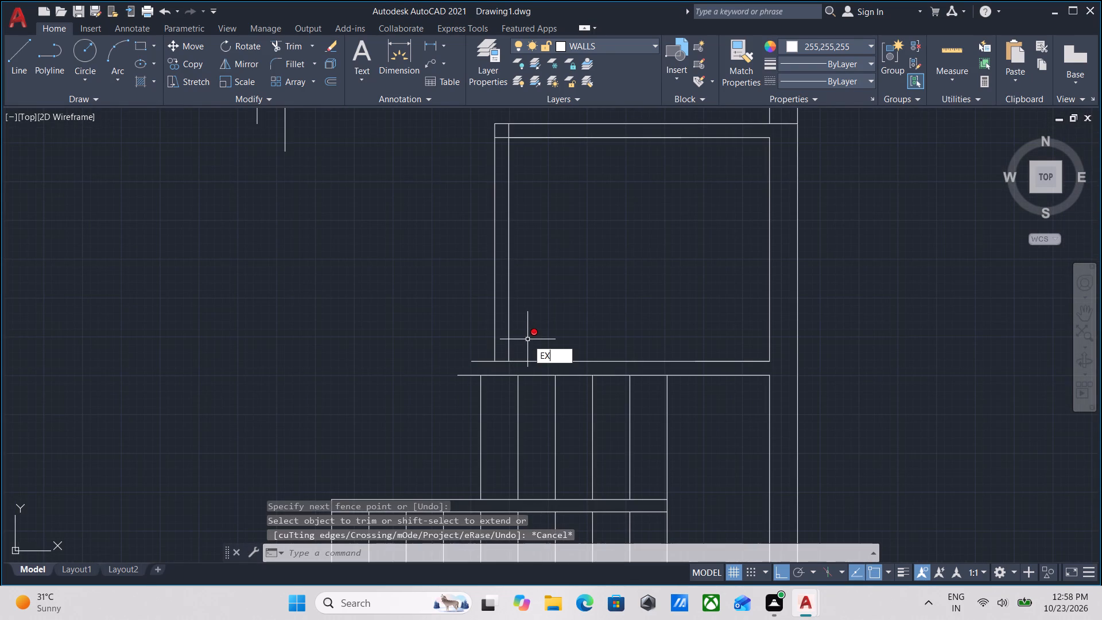
key(Return)
scroll(516, 352, up, 2)
click(456, 340)
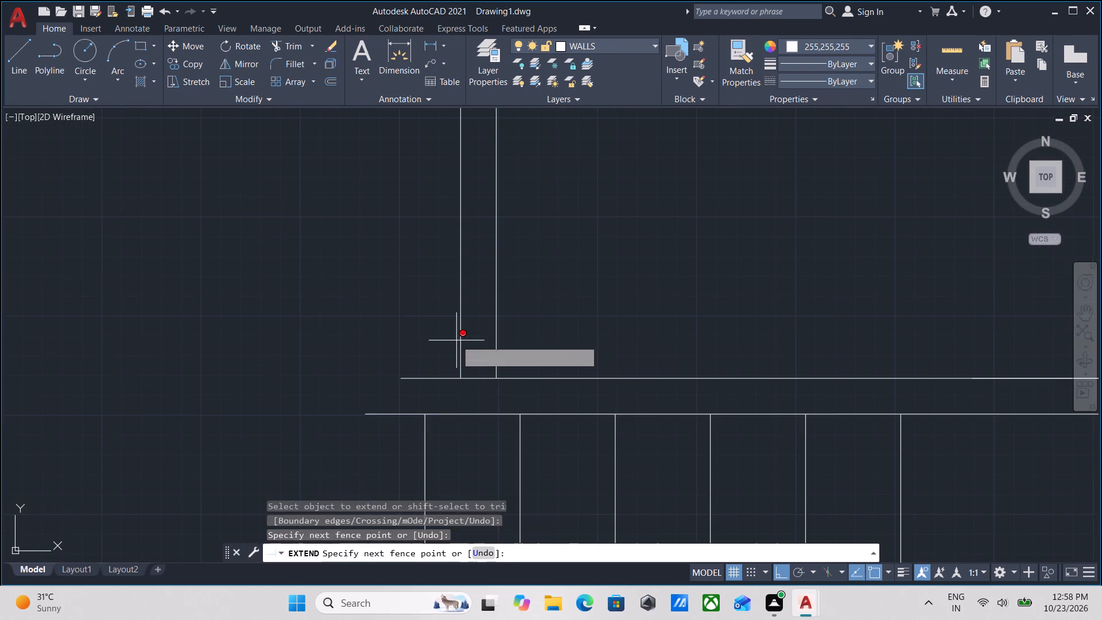
click(517, 339)
key(Escape)
Trim the south wall's overhanging west ends, cutting the inner line at the new west wall and the outer line at the stair edge.
middle_drag(388, 405, 430, 381)
middle_drag(430, 430, 426, 455)
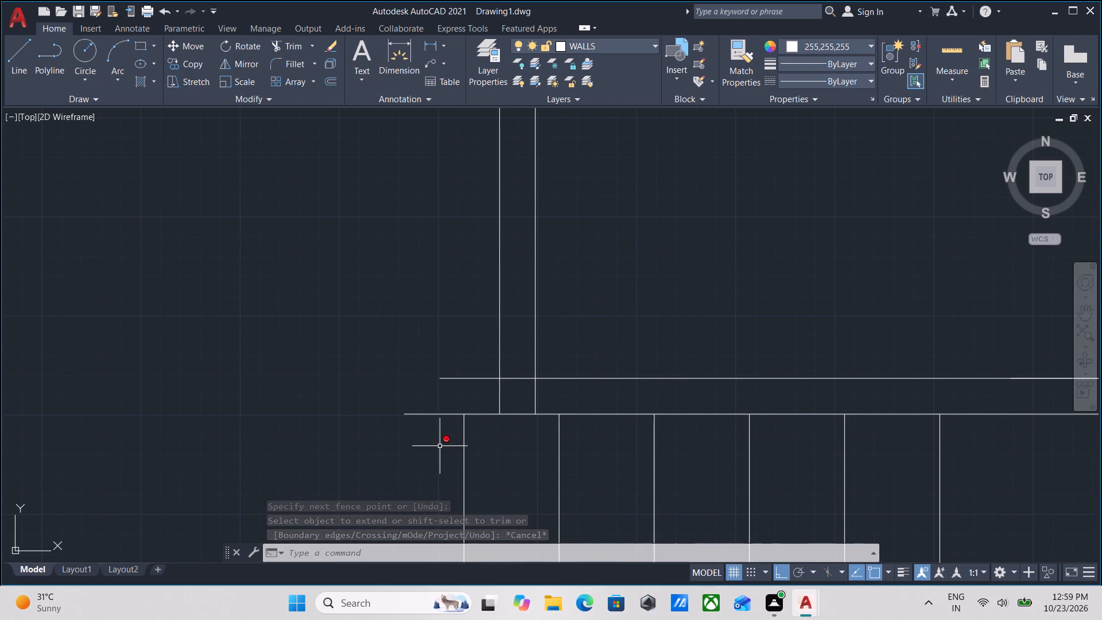
text(TR)
key(Return)
click(440, 446)
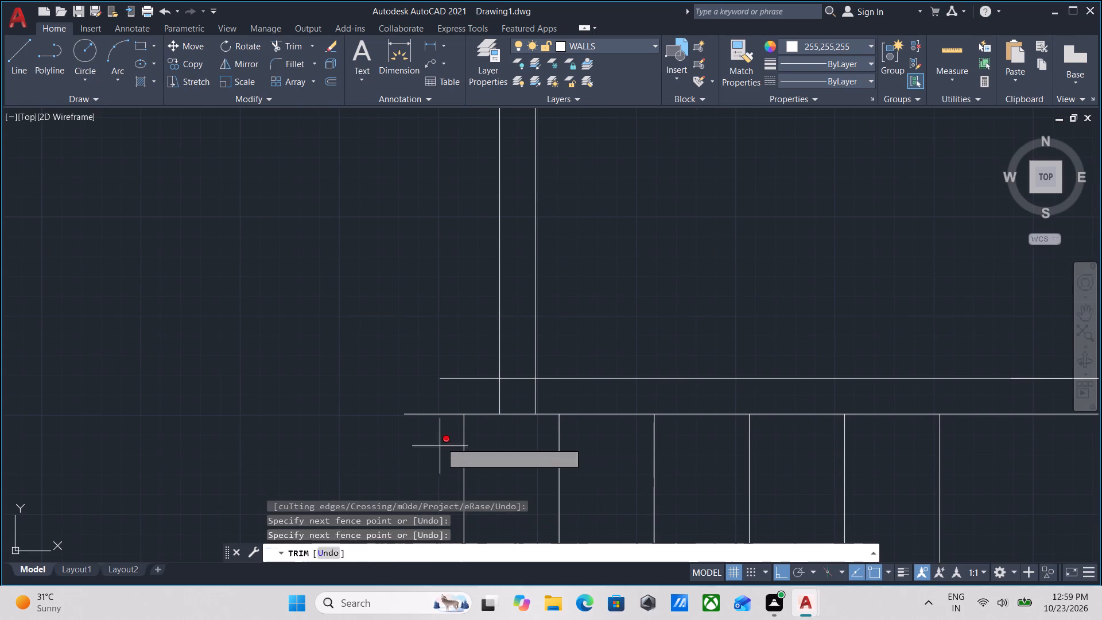
click(446, 386)
click(483, 394)
click(482, 366)
Trim the overlapping inner lines at the room's southwest corner to open the wall junction.
scroll(484, 371, down, 1)
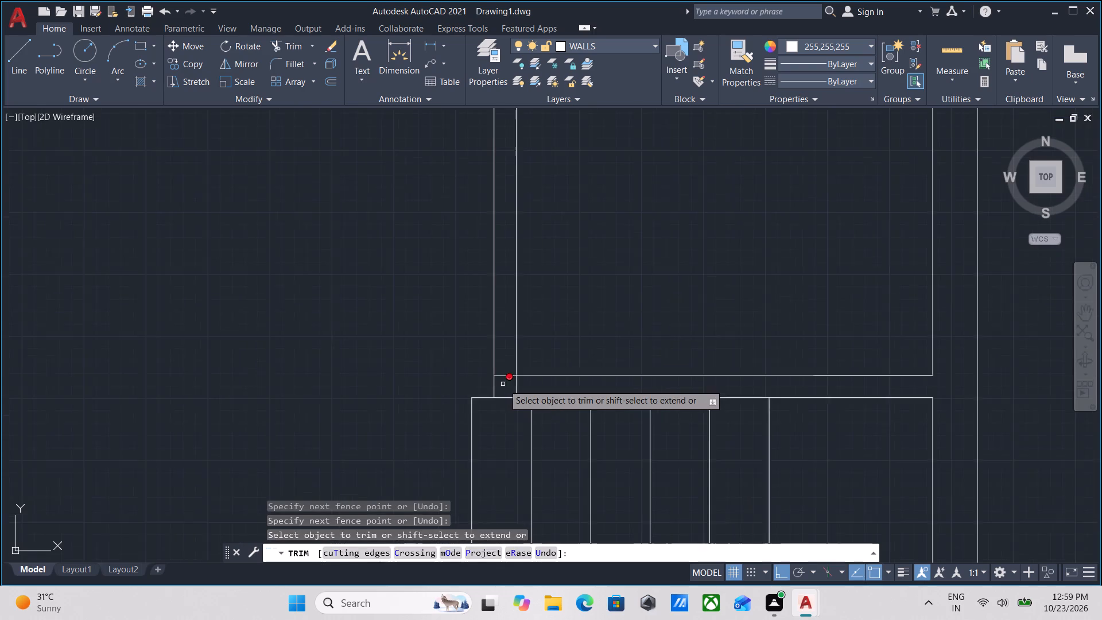
scroll(504, 384, down, 1)
scroll(505, 383, up, 3)
click(503, 361)
click(506, 379)
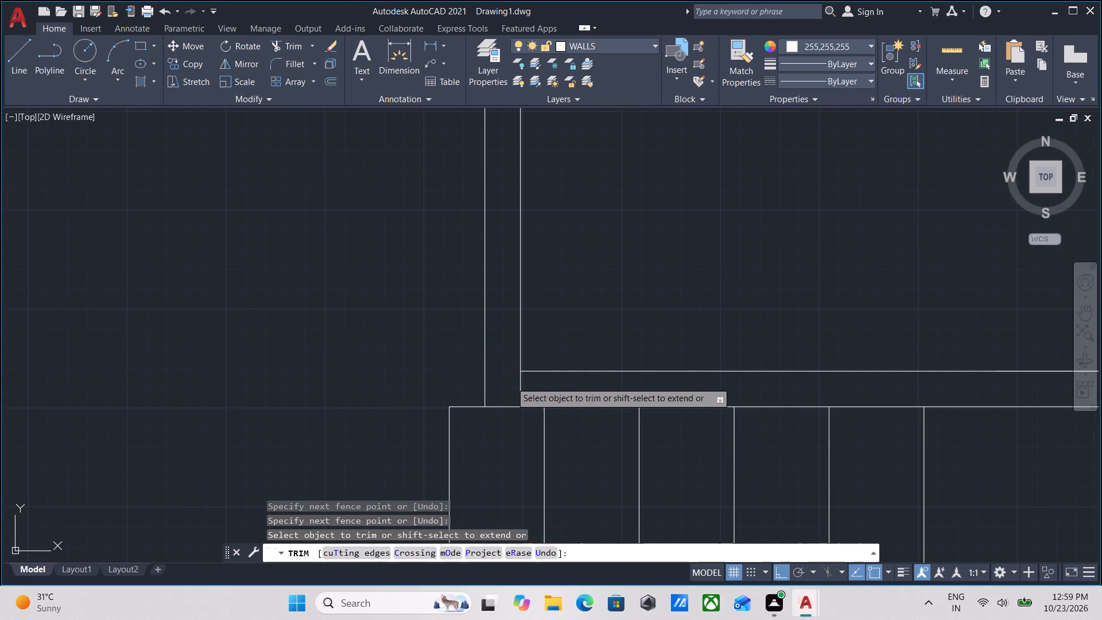
click(511, 382)
click(527, 381)
key(Escape)
scroll(527, 381, down, 3)
middle_drag(553, 343, 530, 433)
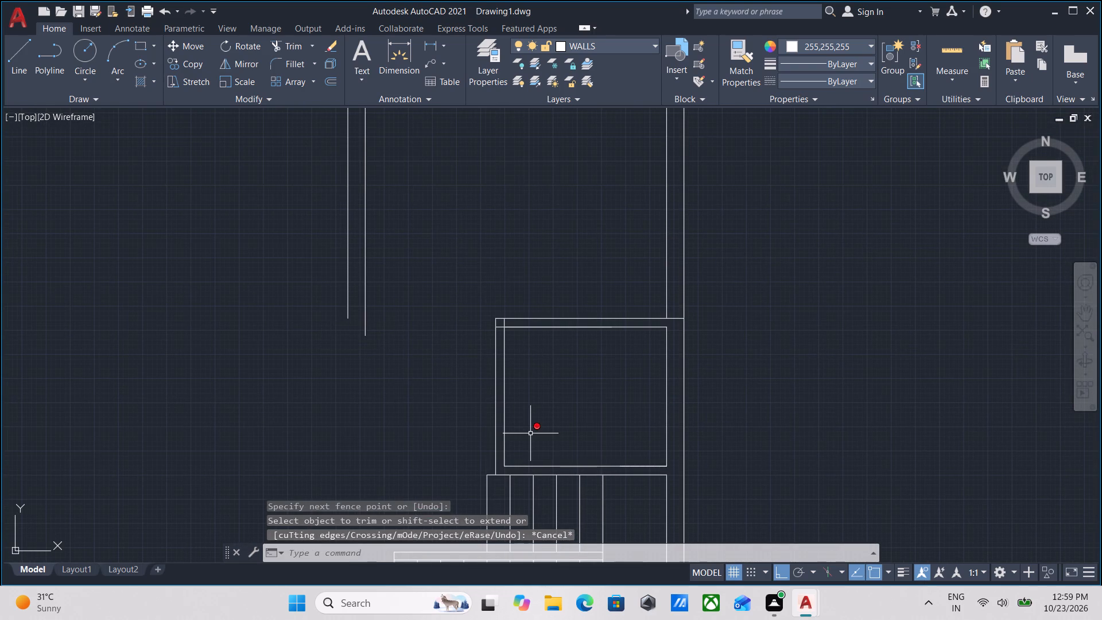
scroll(723, 340, up, 2)
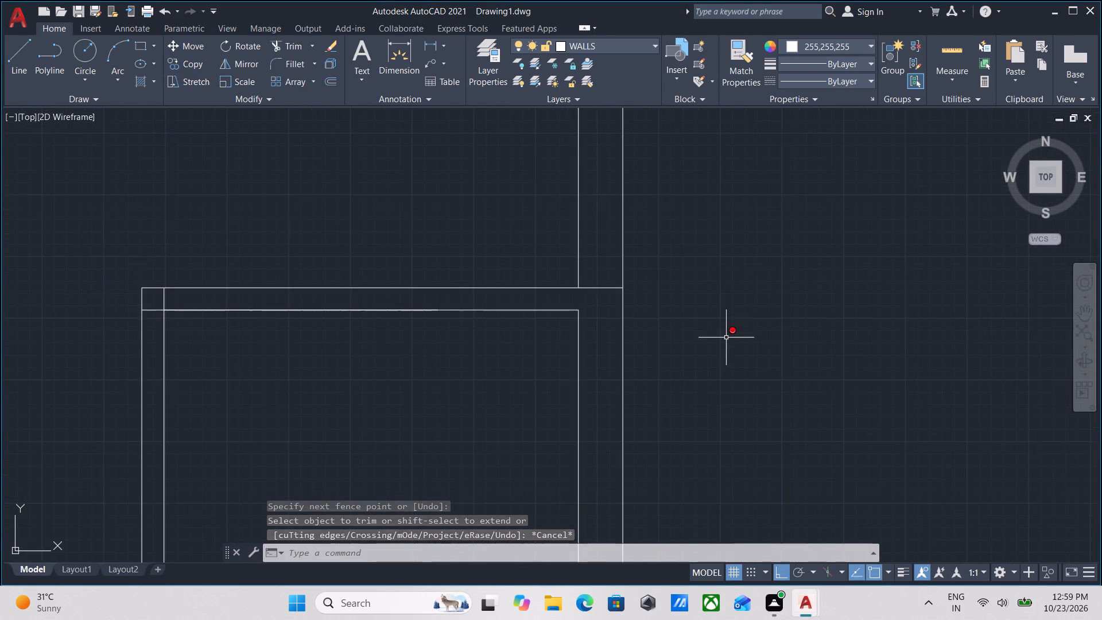
Trim the stair-side room's outer north wall line where it crosses the thickness of the east exterior wall.
middle_drag(726, 338, 710, 400)
text(TR)
key(Return)
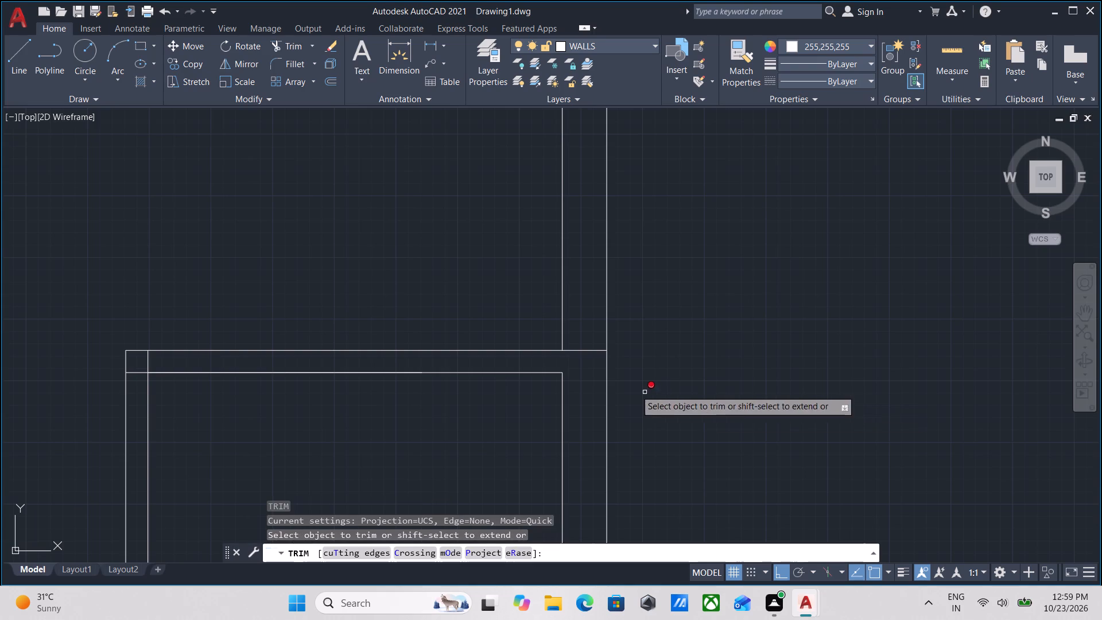
scroll(611, 385, up, 2)
click(542, 352)
click(556, 273)
key(Escape)
scroll(561, 281, down, 3)
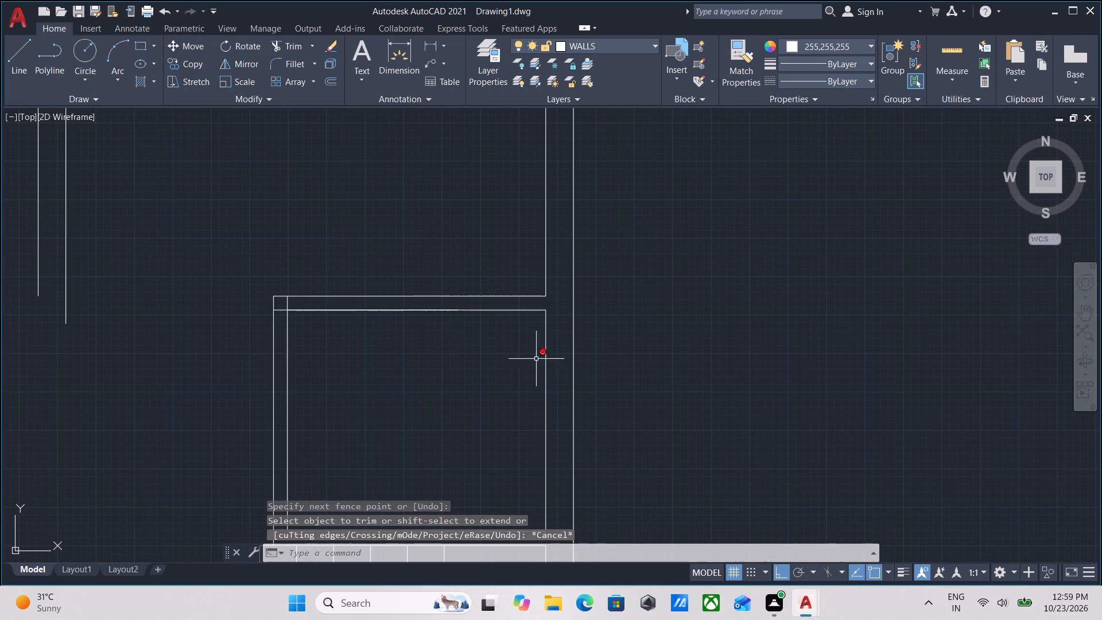
Offset the large northwest room's inner north wall line 13' to the south.
middle_drag(681, 370, 787, 379)
middle_drag(666, 361, 736, 381)
scroll(670, 375, down, 2)
middle_drag(670, 375, 704, 324)
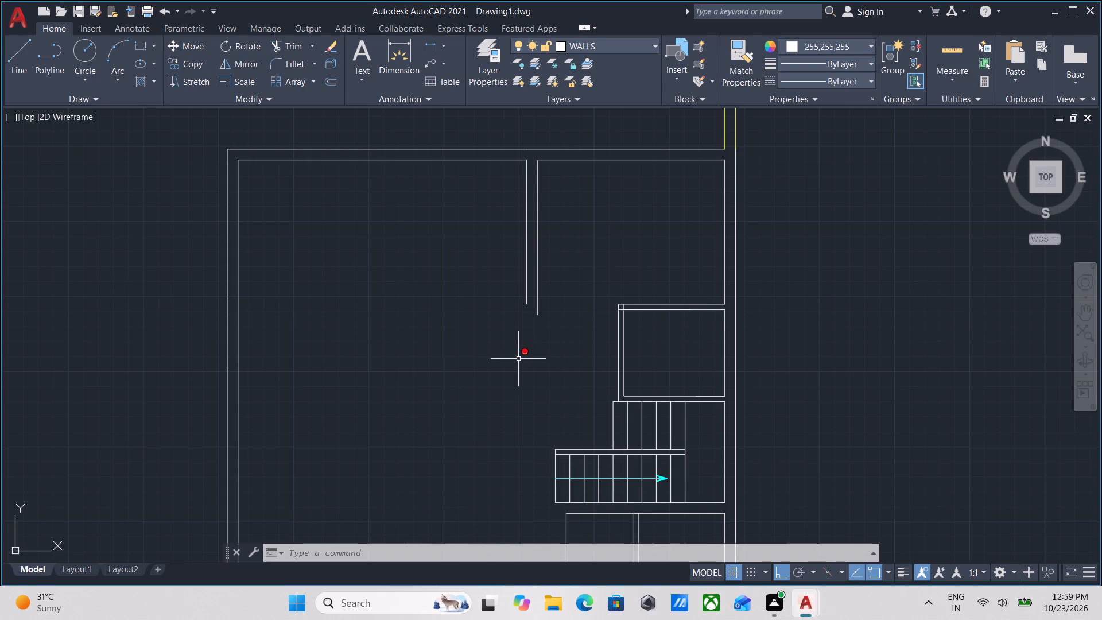
scroll(524, 351, down, 1)
middle_drag(524, 351, 576, 385)
scroll(468, 263, up, 1)
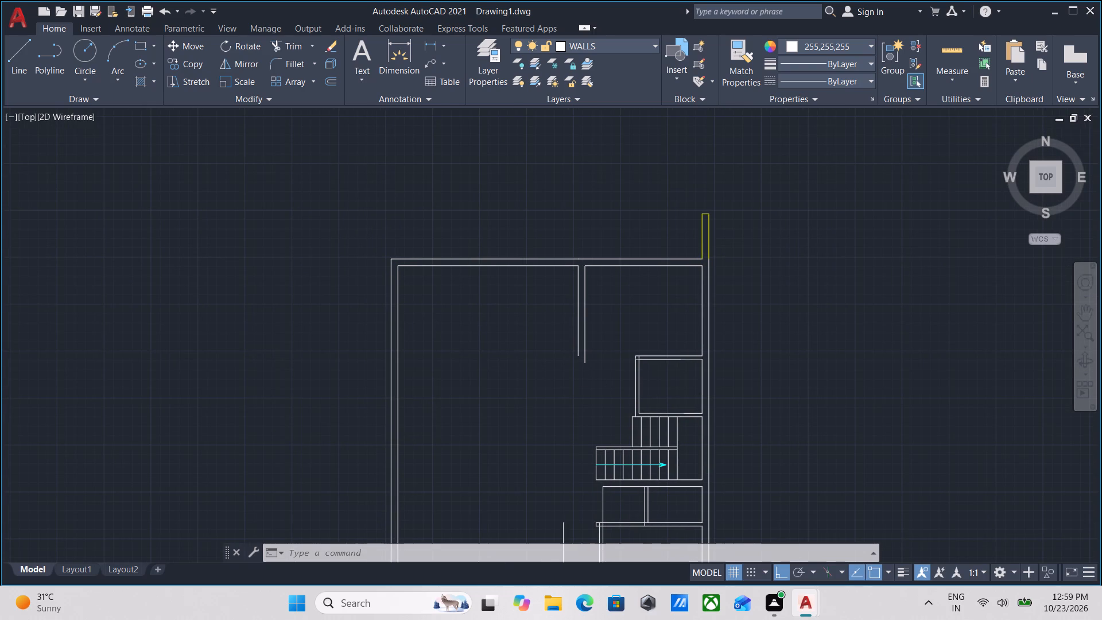
scroll(502, 283, up, 1)
click(507, 290)
click(484, 253)
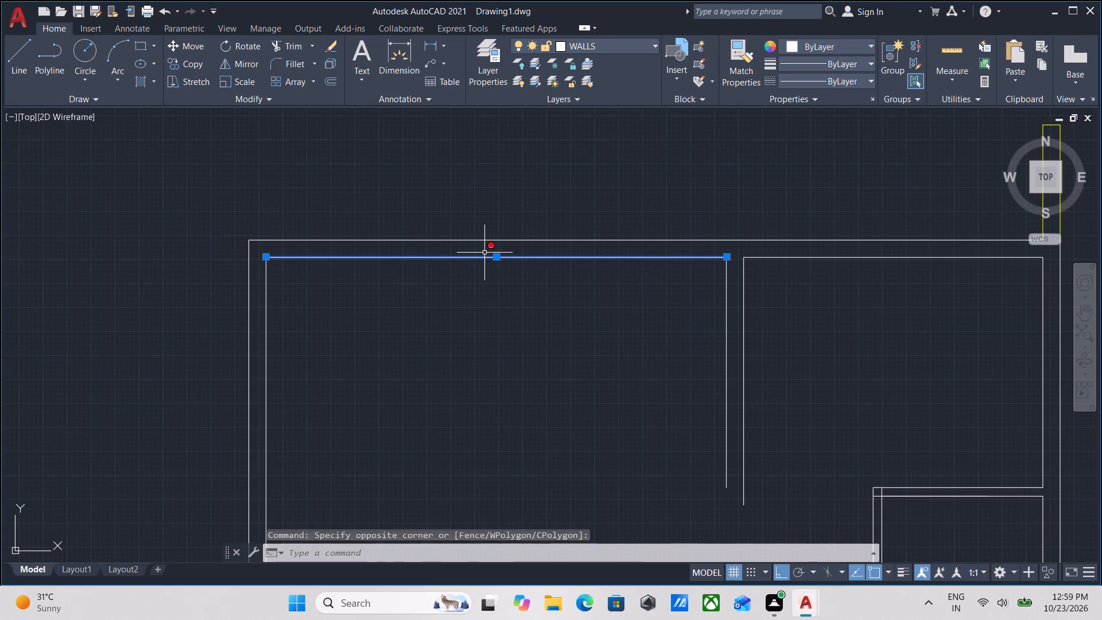
key(o)
key(Return)
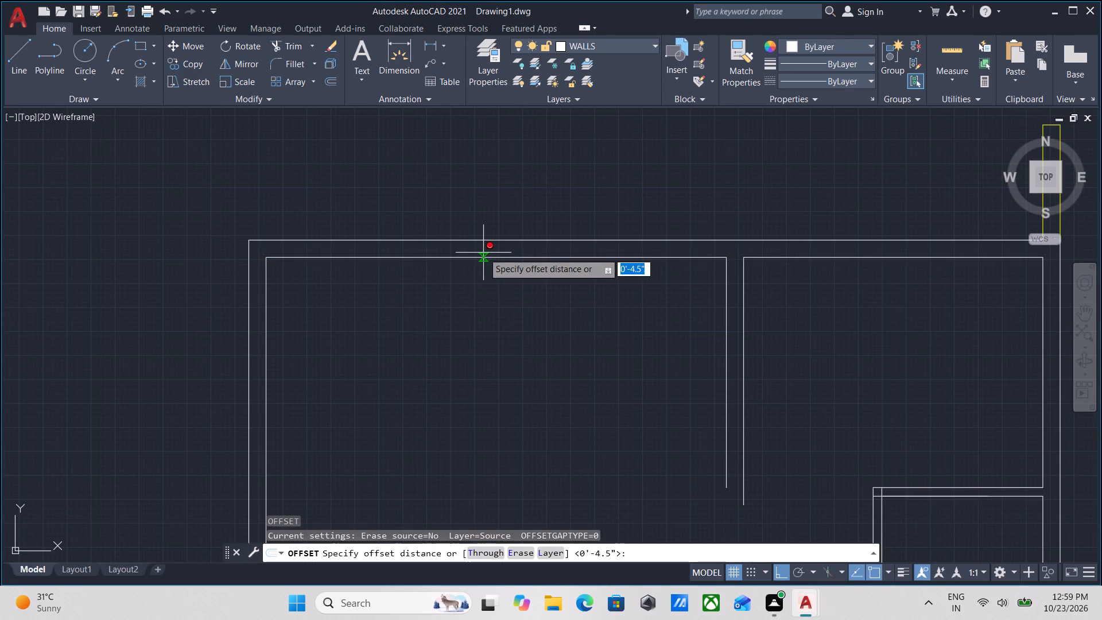
click(483, 253)
click(487, 356)
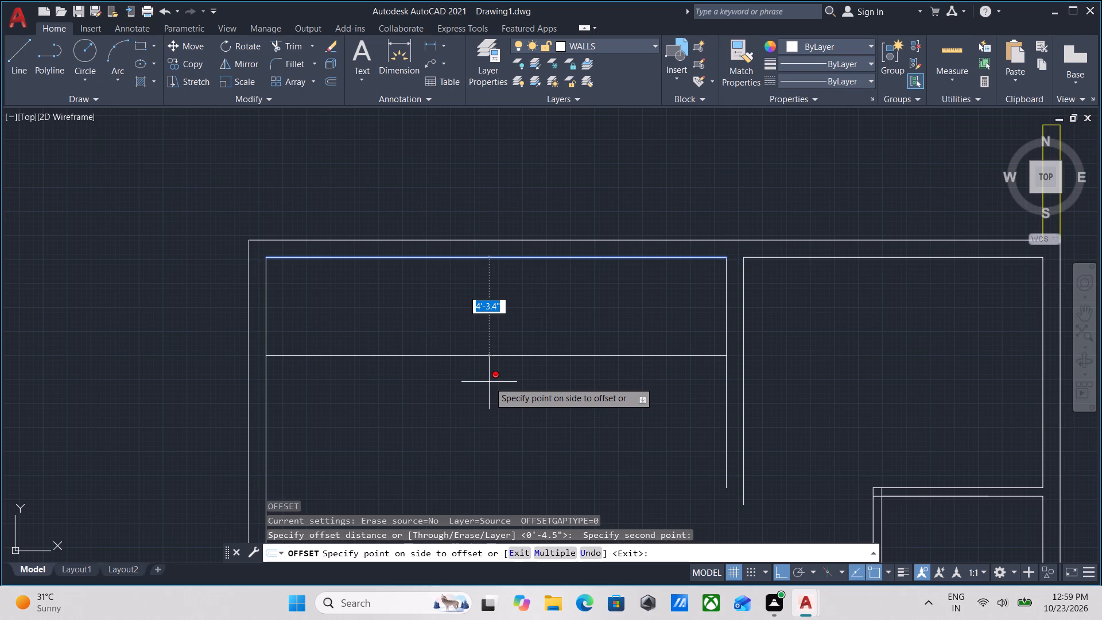
text(13')
key(Return)
Offset the new cross-wall line 9" south to give the wall its thickness.
scroll(489, 382, down, 2)
middle_drag(494, 374, 505, 323)
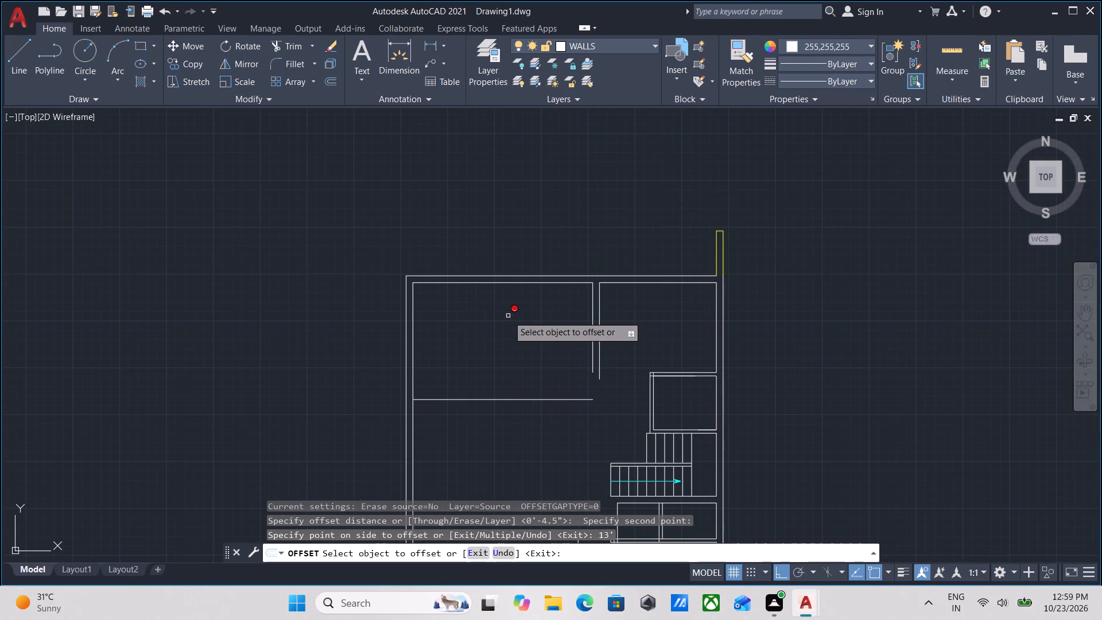
click(519, 400)
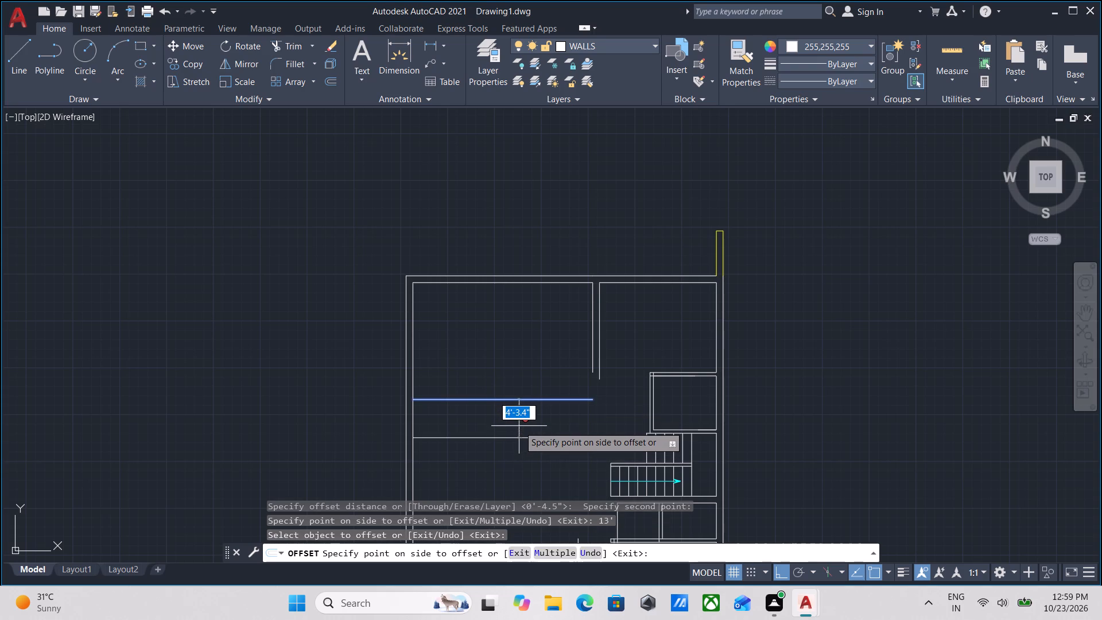
key(9)
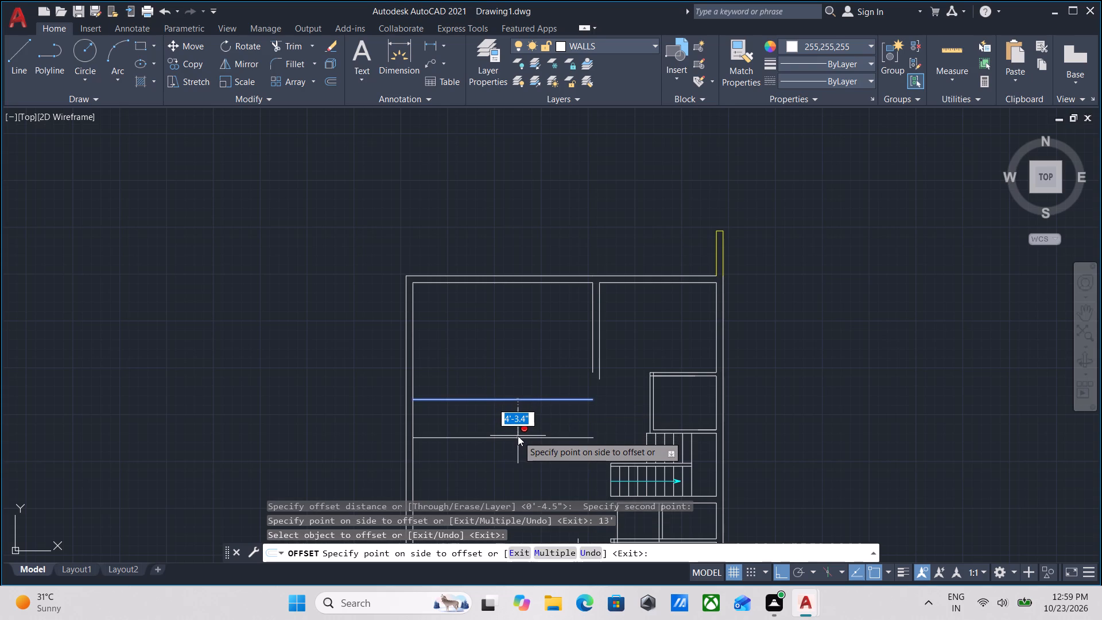
key(shift+quotedbl)
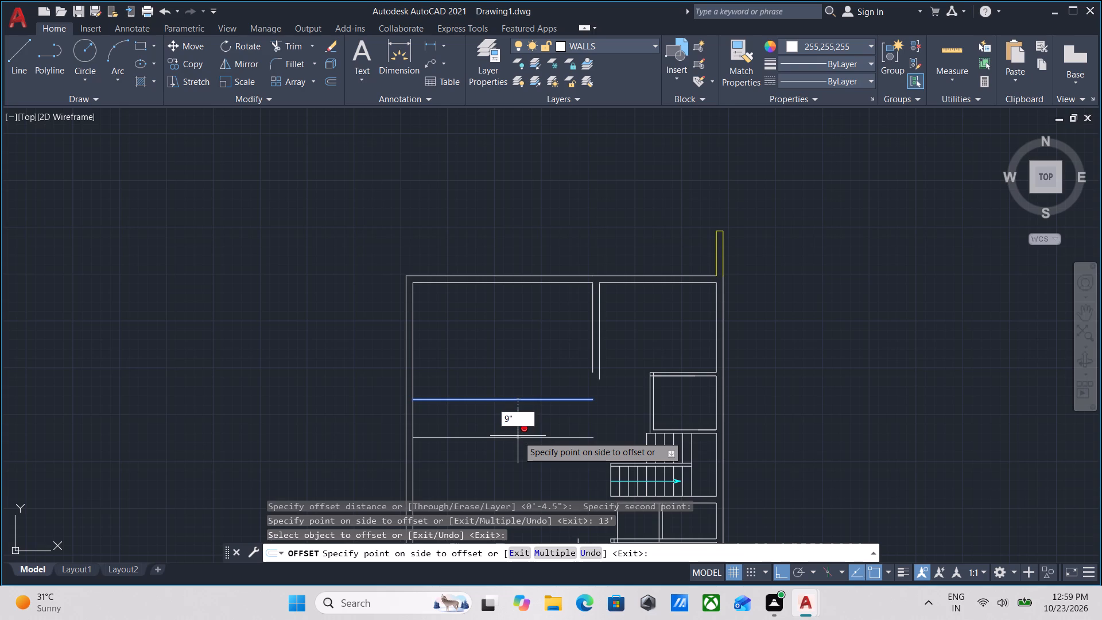
key(Return)
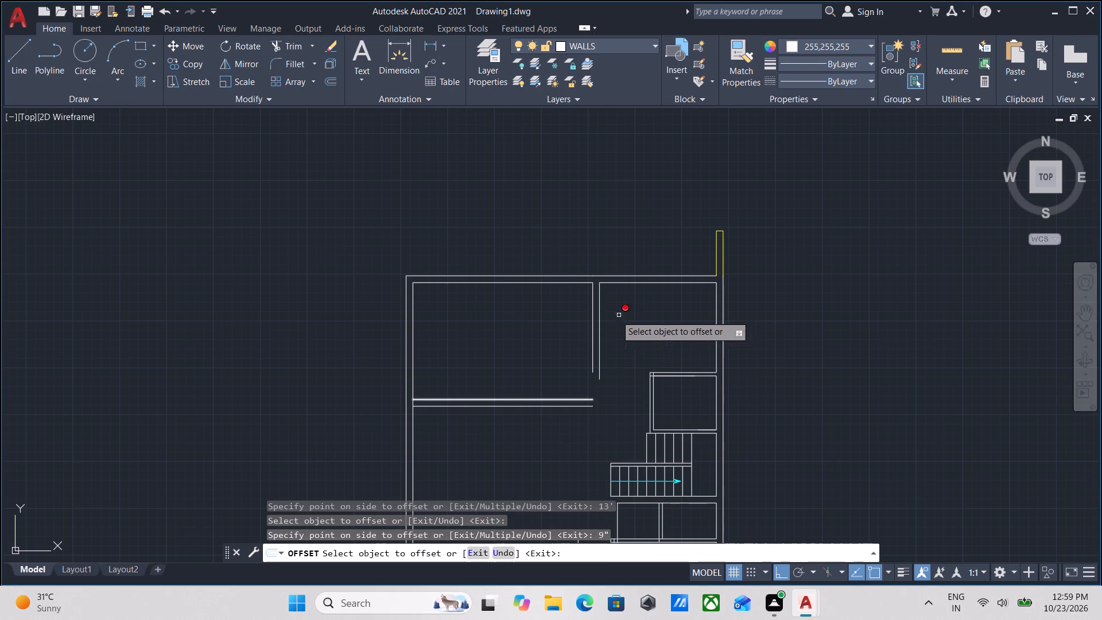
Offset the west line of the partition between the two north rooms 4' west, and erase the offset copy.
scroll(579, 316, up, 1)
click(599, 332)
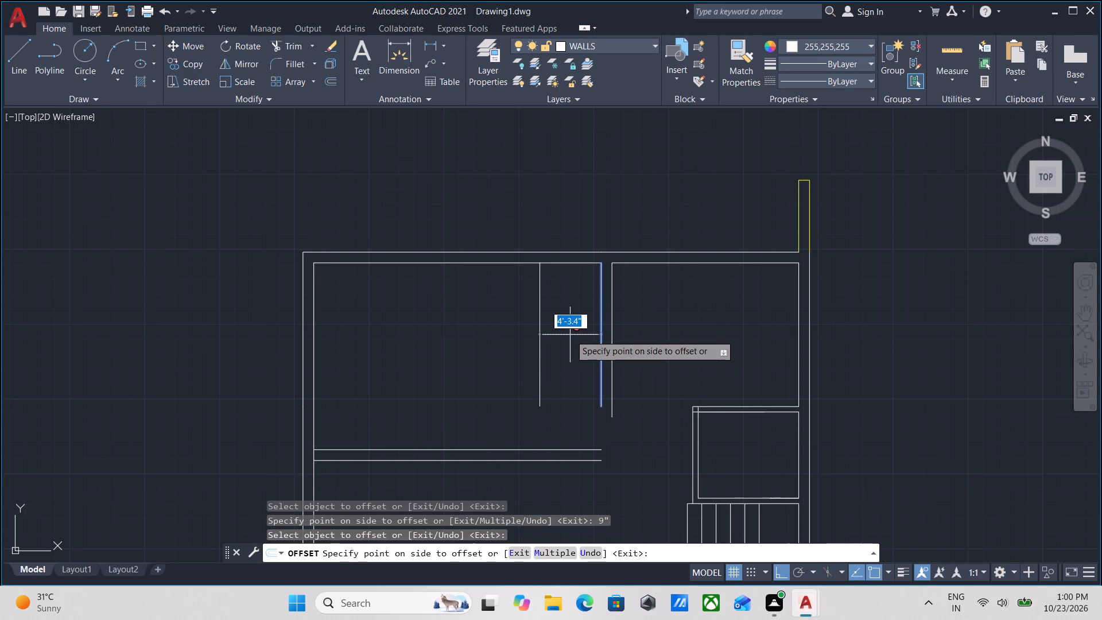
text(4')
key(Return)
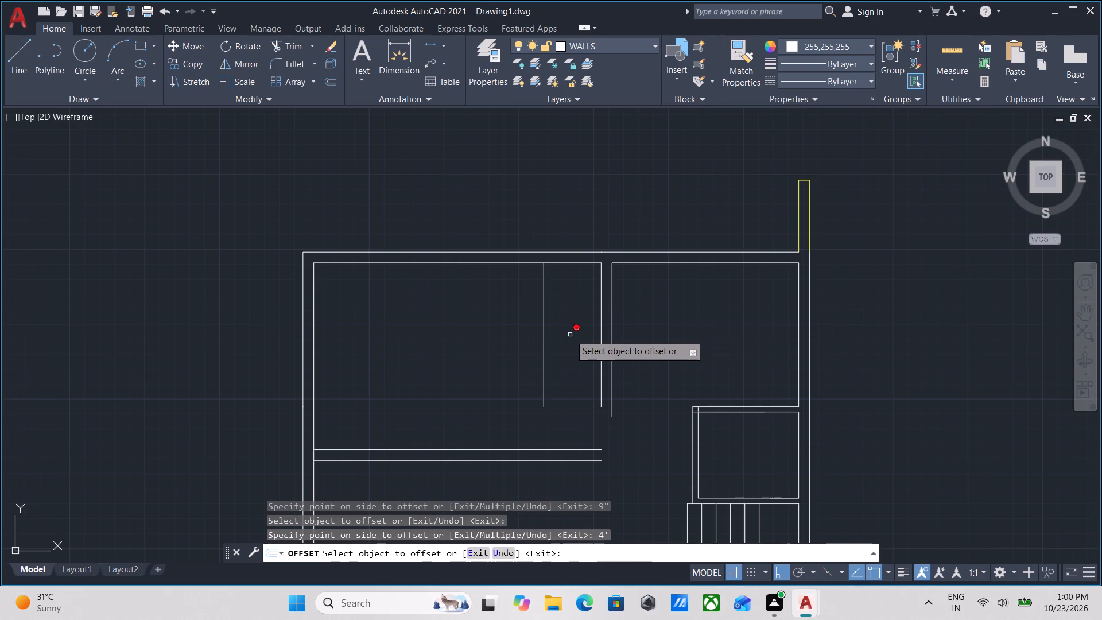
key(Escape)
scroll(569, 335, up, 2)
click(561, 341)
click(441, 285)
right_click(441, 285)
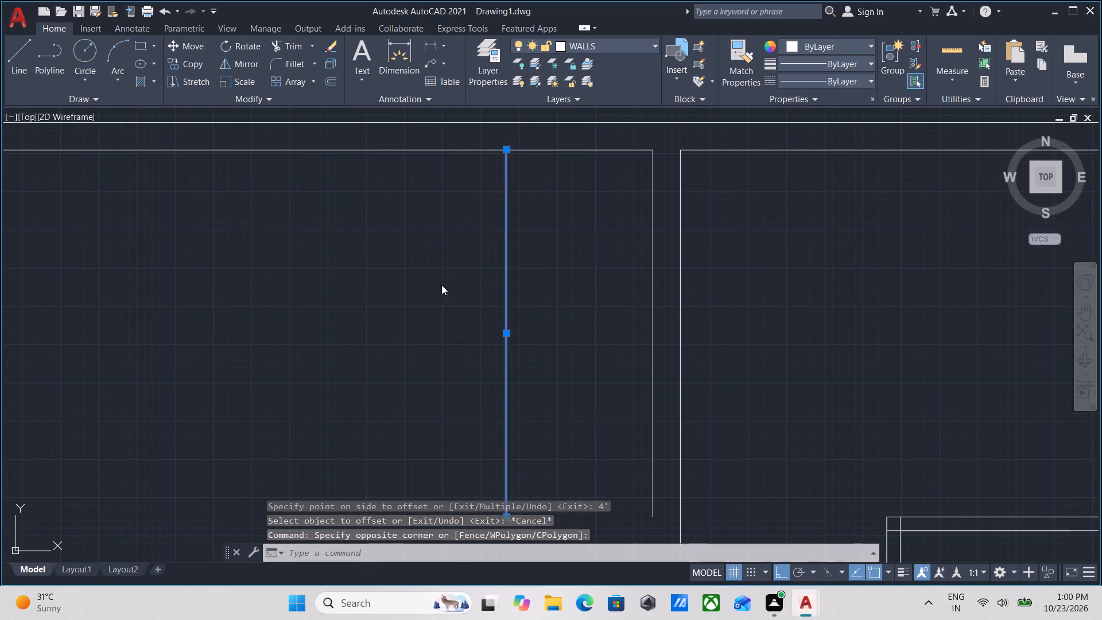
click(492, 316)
Offset the west line of the partition between the two north rooms 5' to the west.
click(668, 316)
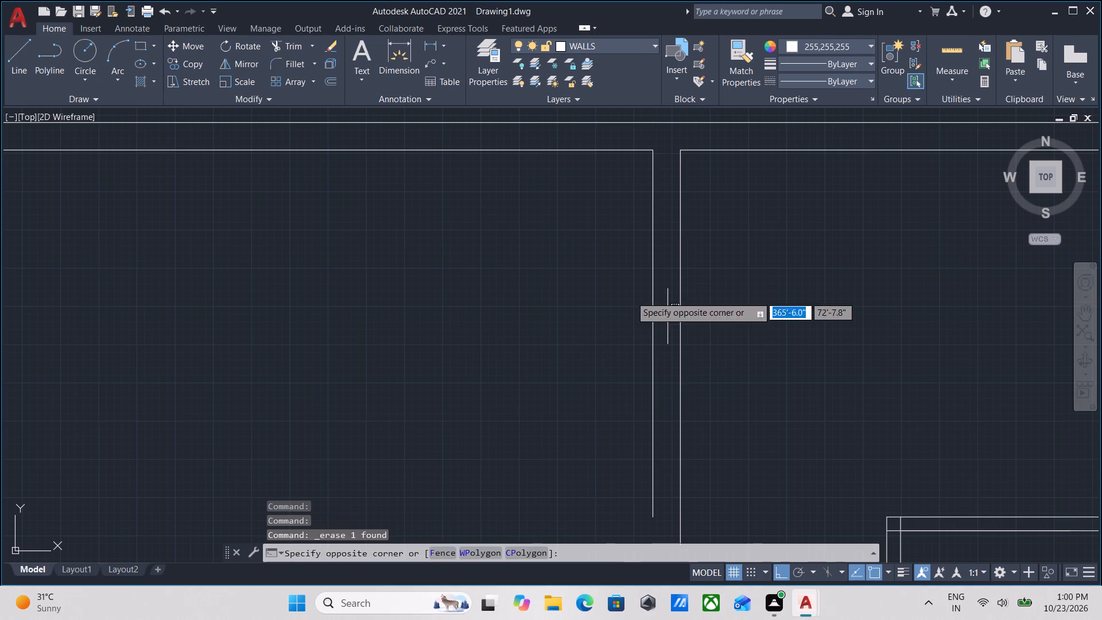
click(608, 282)
key(o)
key(Return)
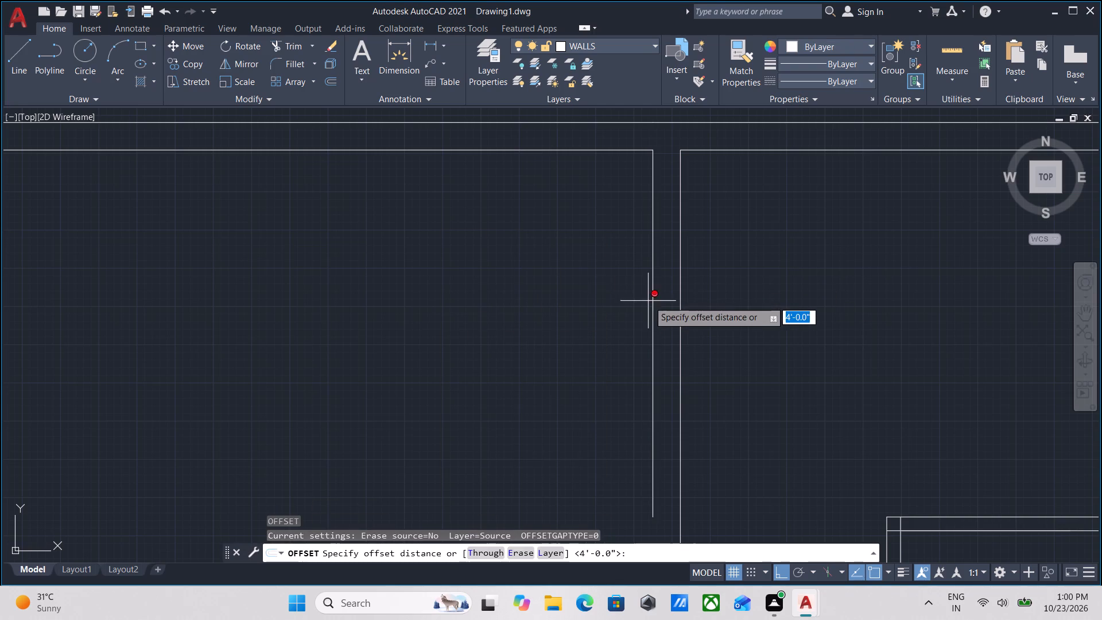
click(651, 325)
click(540, 317)
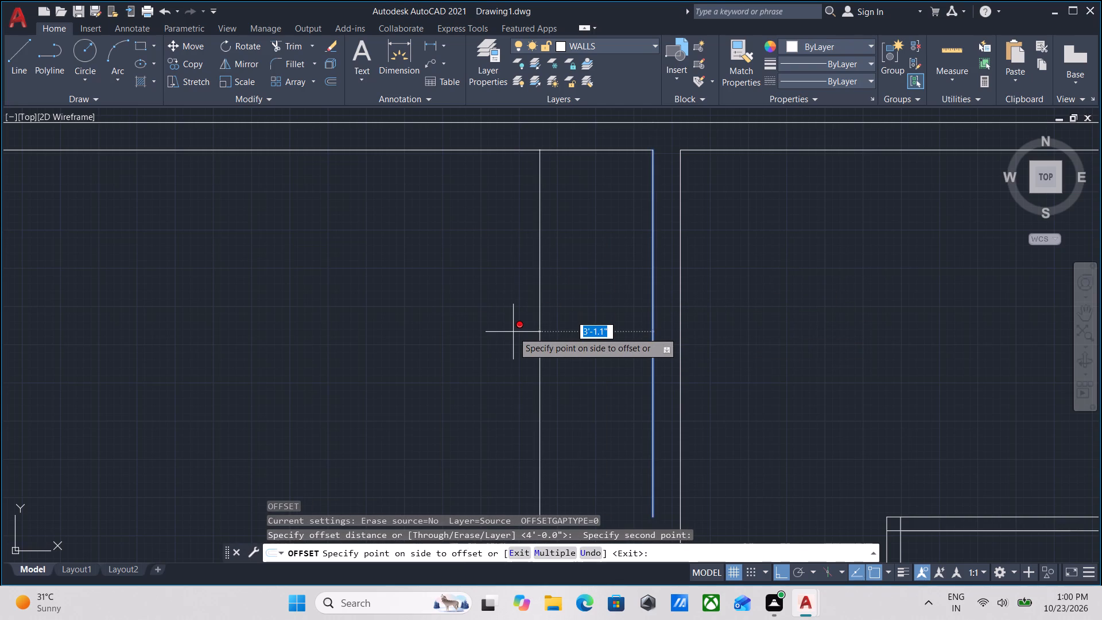
text(5')
key(Return)
Offset the new partition line 4.5" west to form a thin wall.
scroll(513, 332, down, 2)
middle_drag(513, 332, 556, 306)
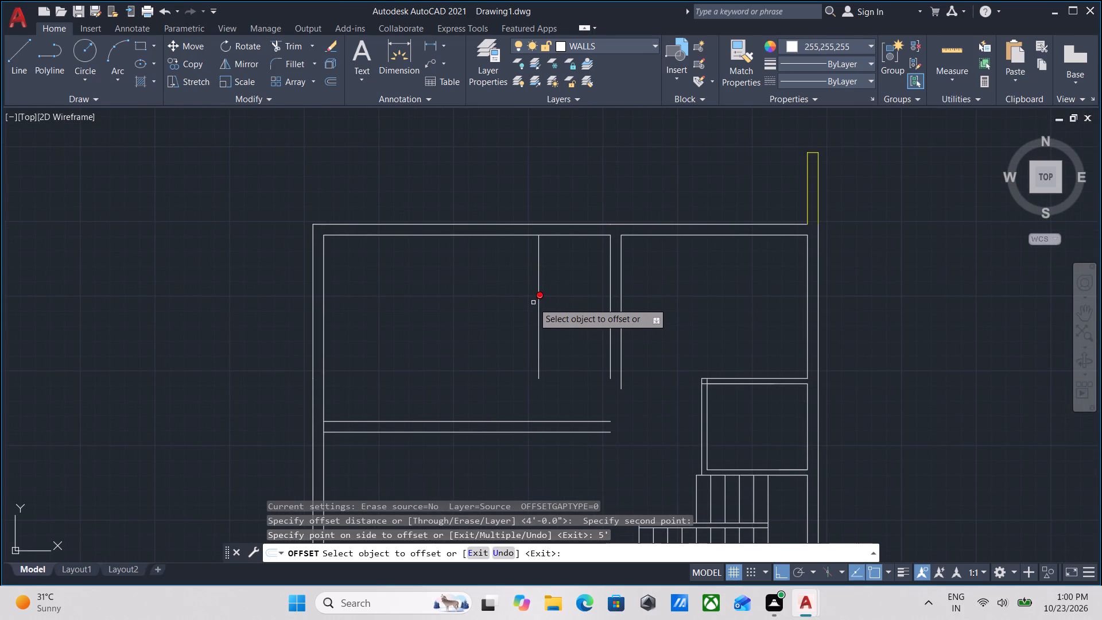
click(537, 301)
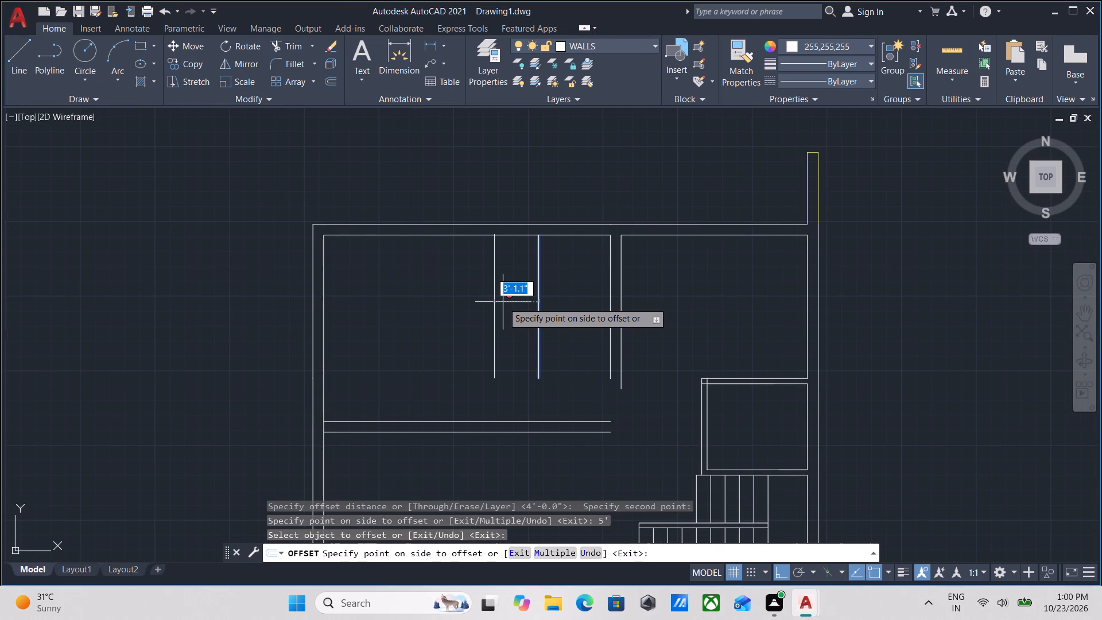
key(4)
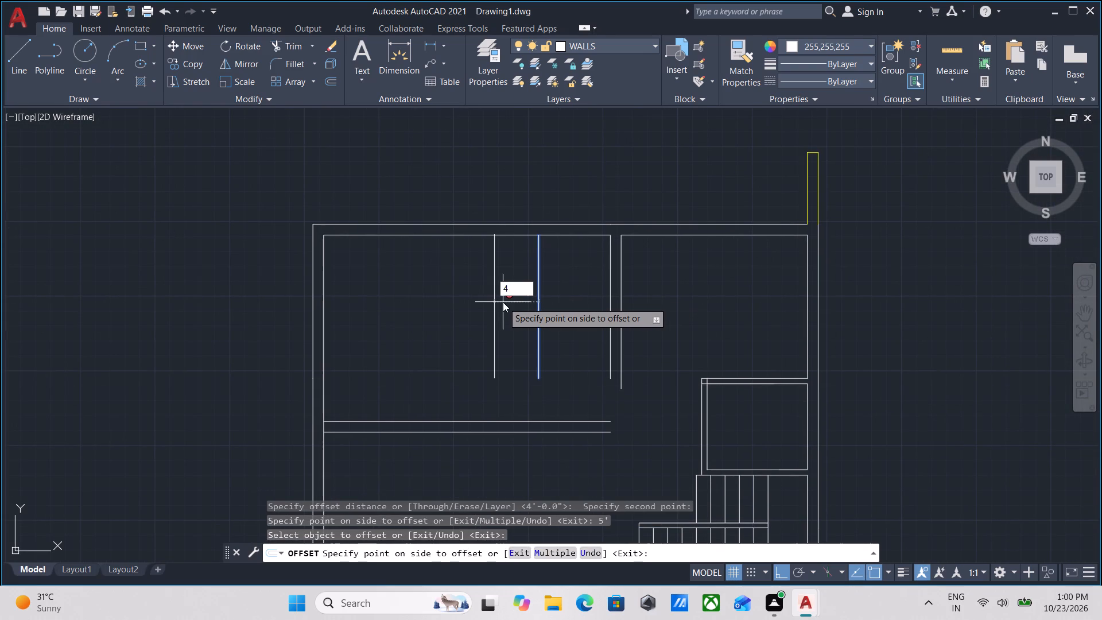
text(.5)
key(shift+quotedbl)
key(Return)
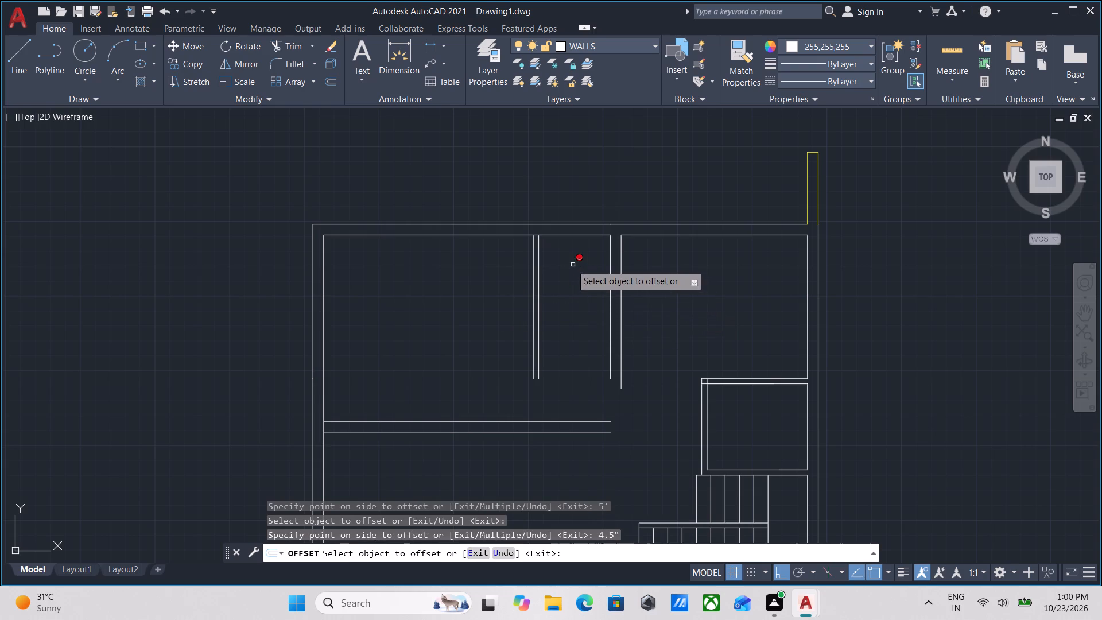
Trim the inner north wall line between the two new partition lines to open the wall junction.
middle_drag(569, 264, 568, 318)
key(Escape)
text(TR)
key(Return)
scroll(513, 290, up, 5)
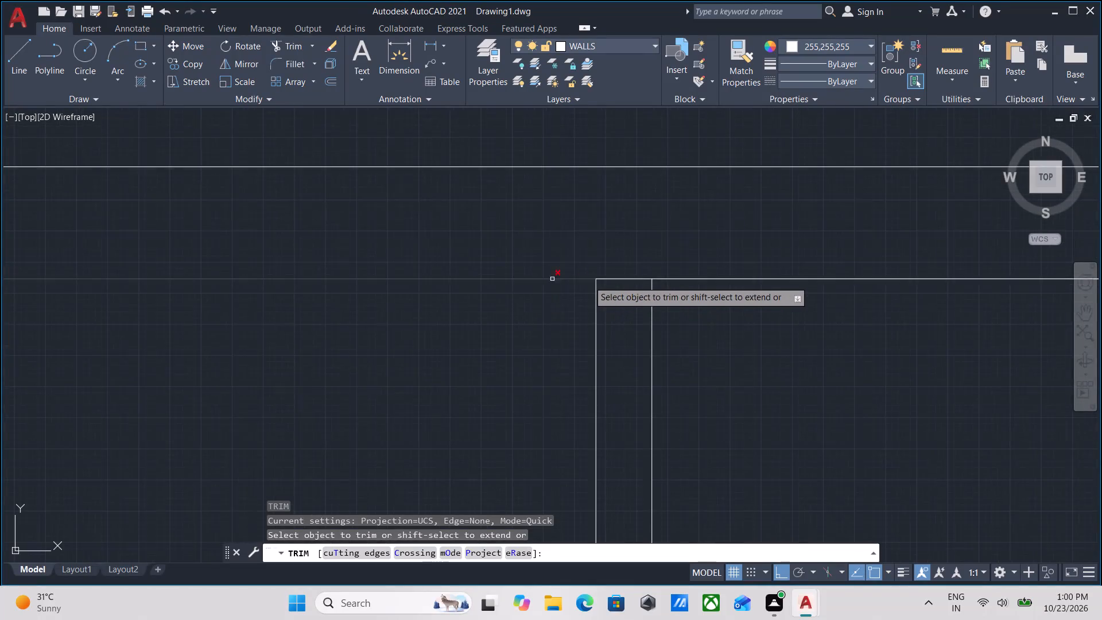
click(626, 300)
click(622, 254)
key(Escape)
Offset the inner north wall line of the narrow room between the partitions 8' to the south.
scroll(772, 338, down, 2)
middle_drag(772, 338, 581, 303)
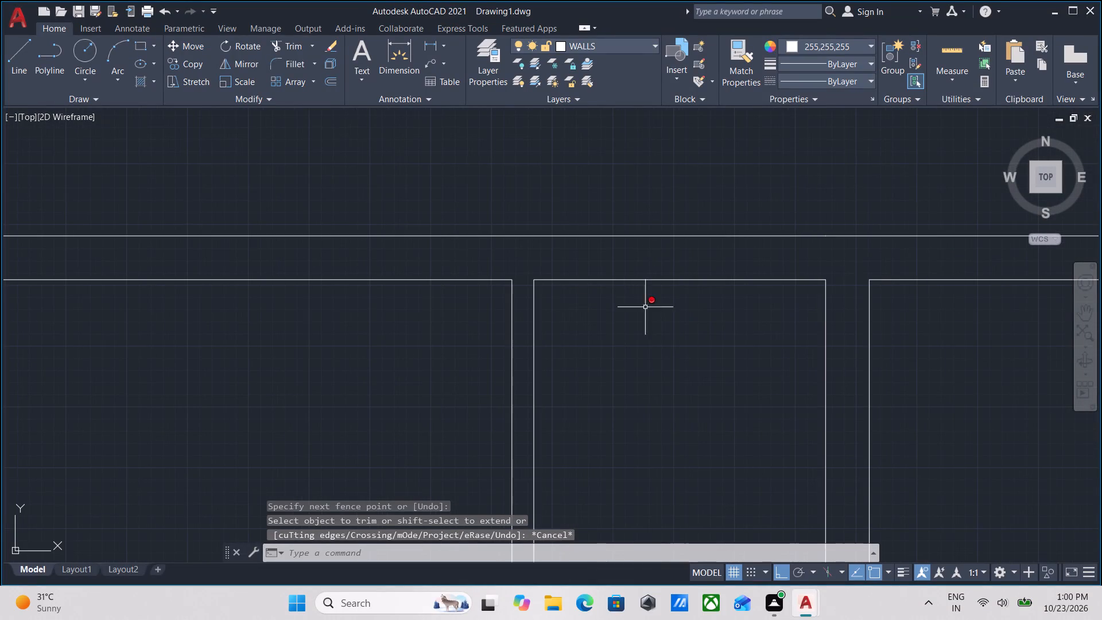
click(665, 312)
click(628, 269)
key(o)
key(Return)
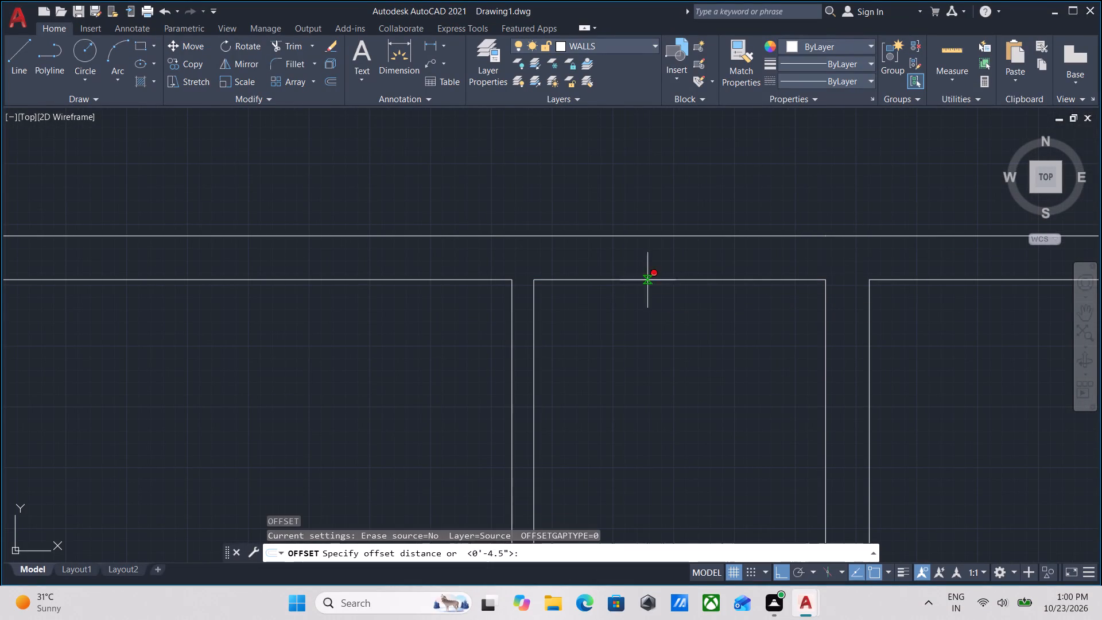
click(677, 279)
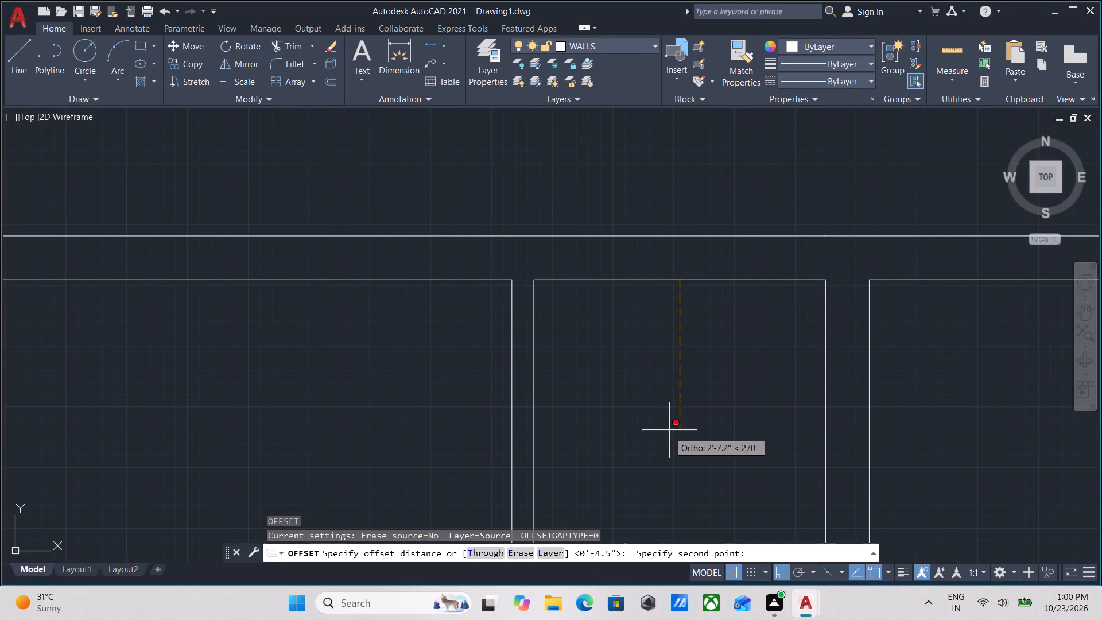
middle_drag(669, 430, 642, 262)
drag(634, 371, 635, 361)
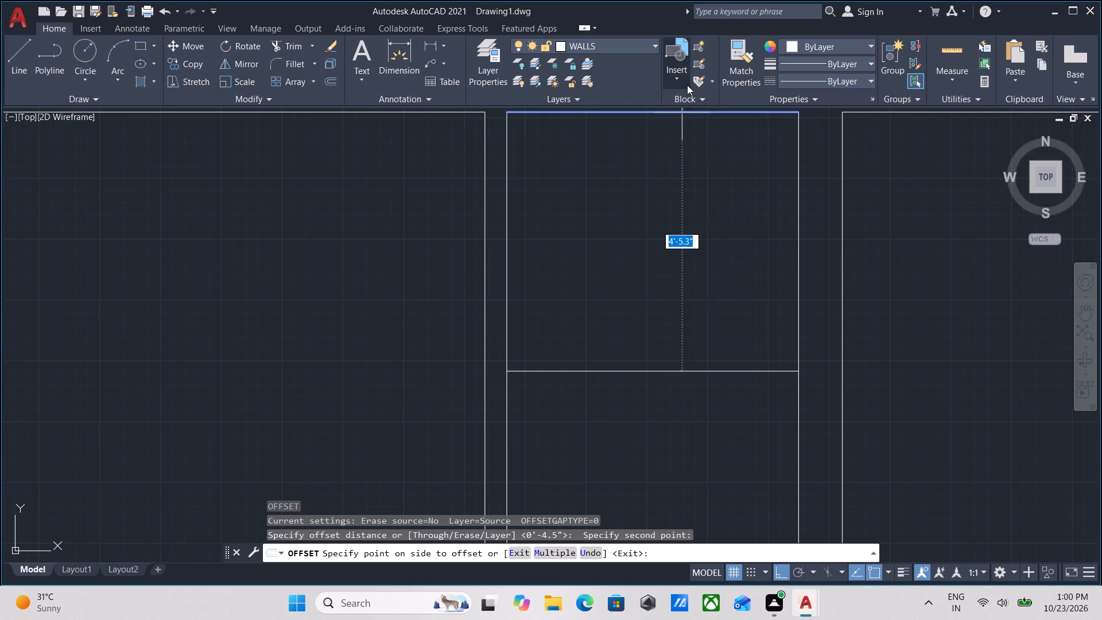
scroll(631, 262, down, 3)
middle_drag(628, 284, 626, 293)
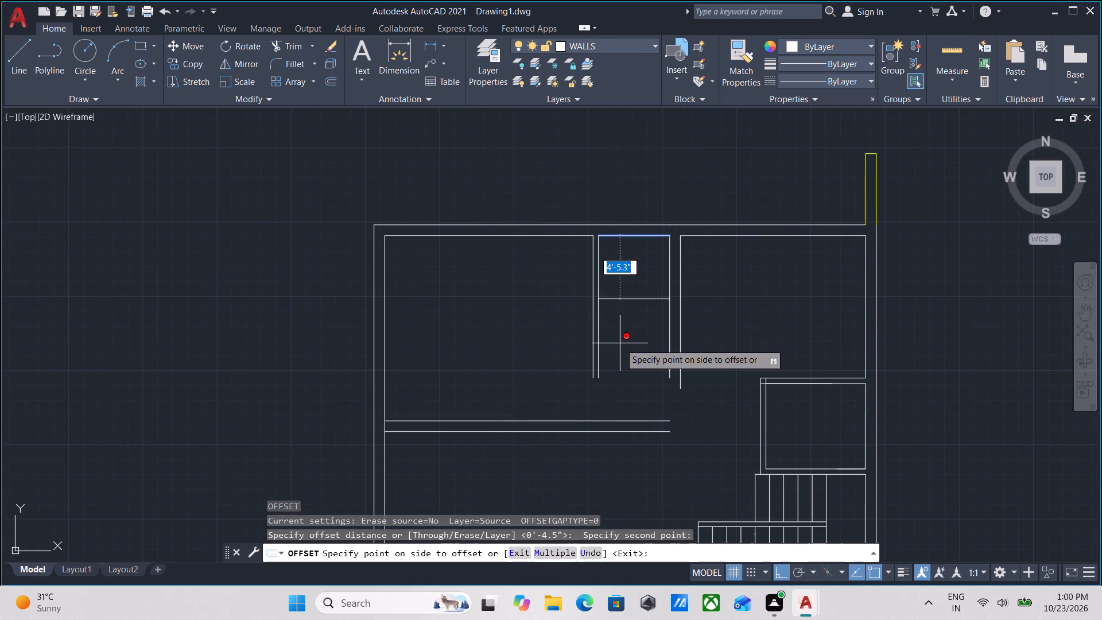
text(8')
key(Return)
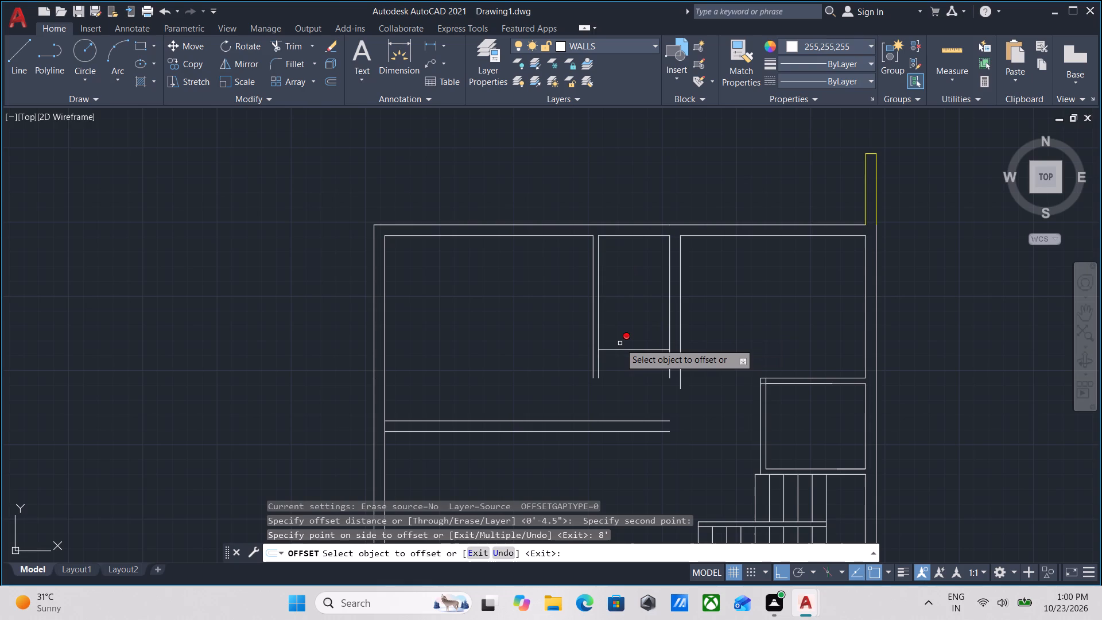
Offset the narrow room's new south line 4.5" south to complete its wall thickness.
scroll(620, 343, up, 1)
click(641, 355)
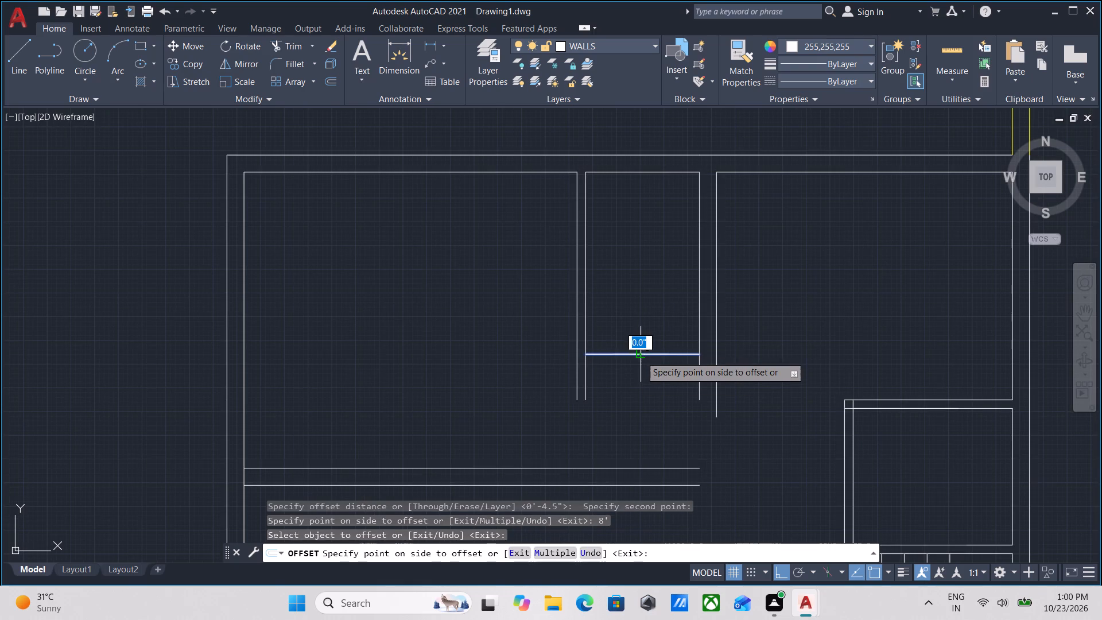
text(4.5)
key(shift+quotedbl)
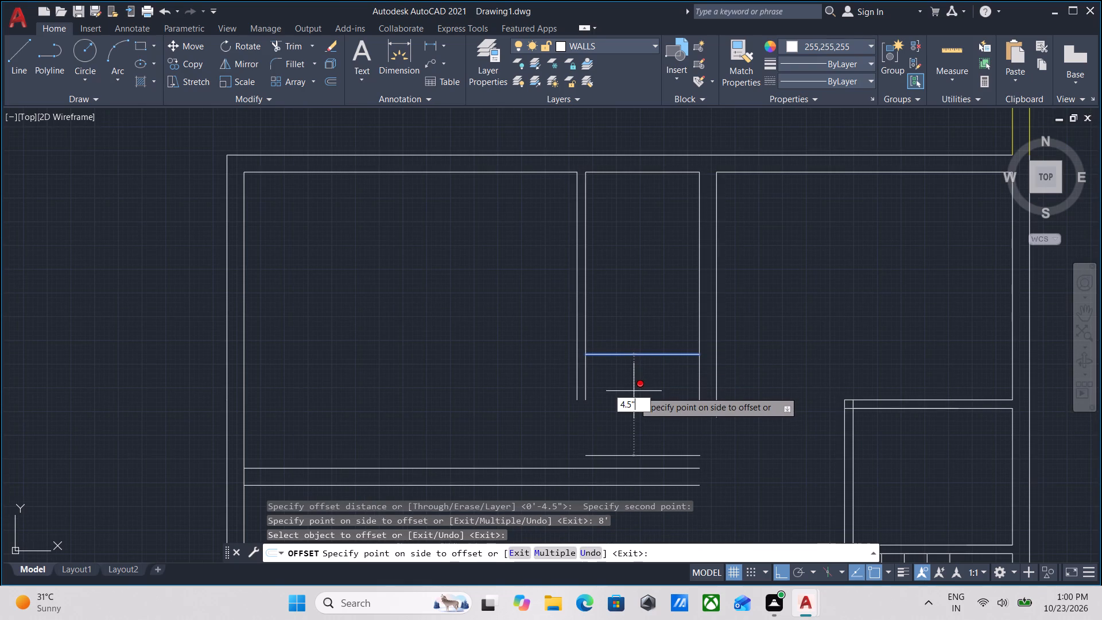
key(Return)
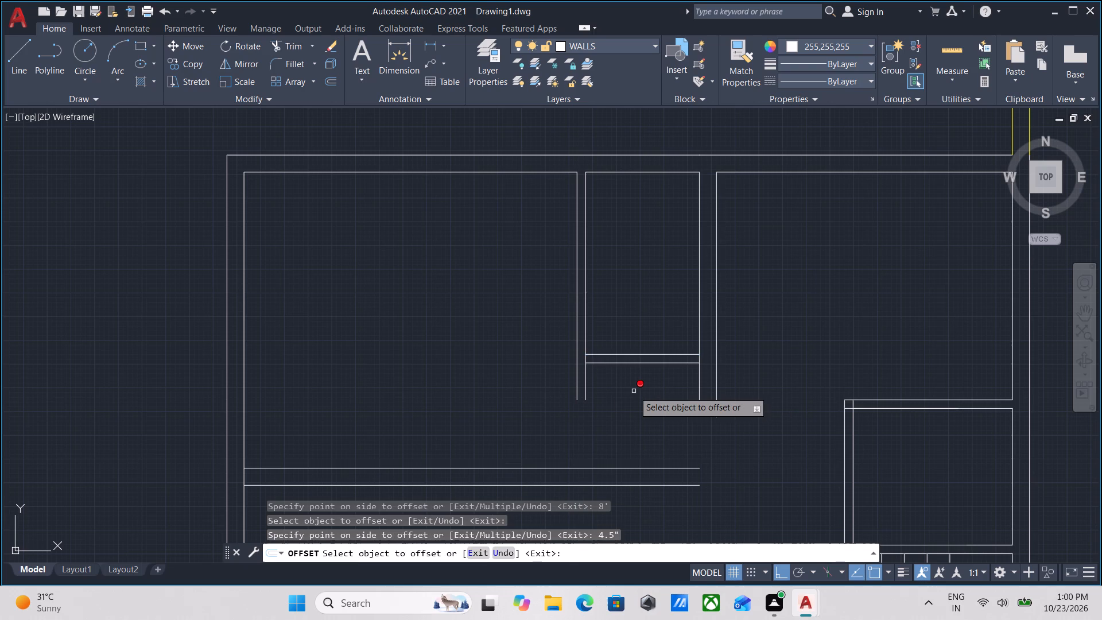
key(Escape)
scroll(594, 328, up, 1)
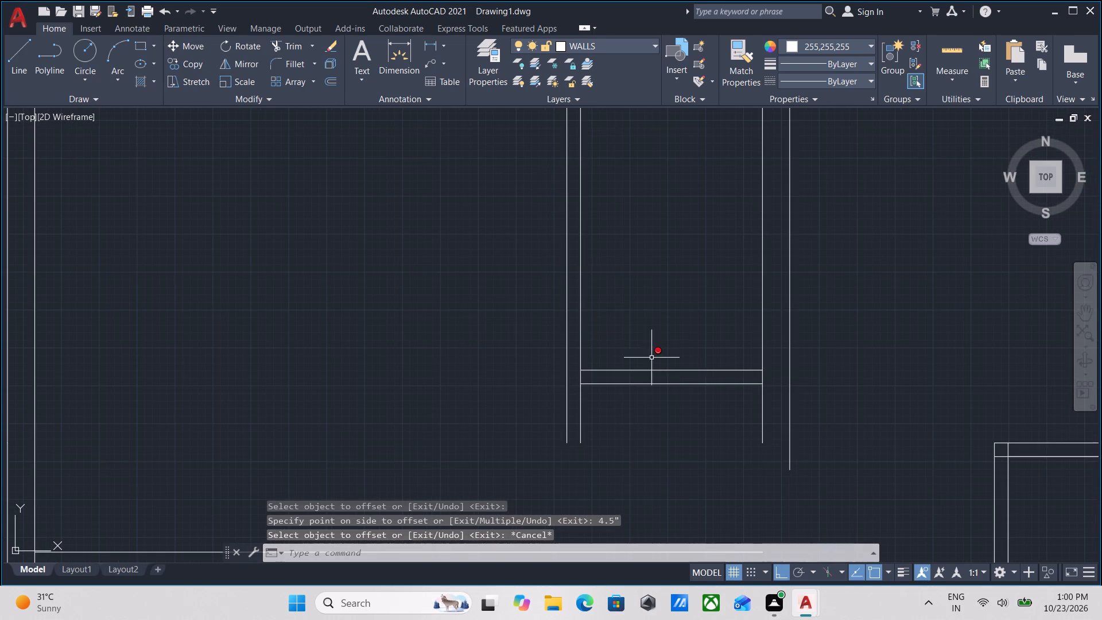
Extend both lines of the narrow room's south wall west and east to the far faces of the partitions beside it.
text(EX)
key(Return)
click(606, 383)
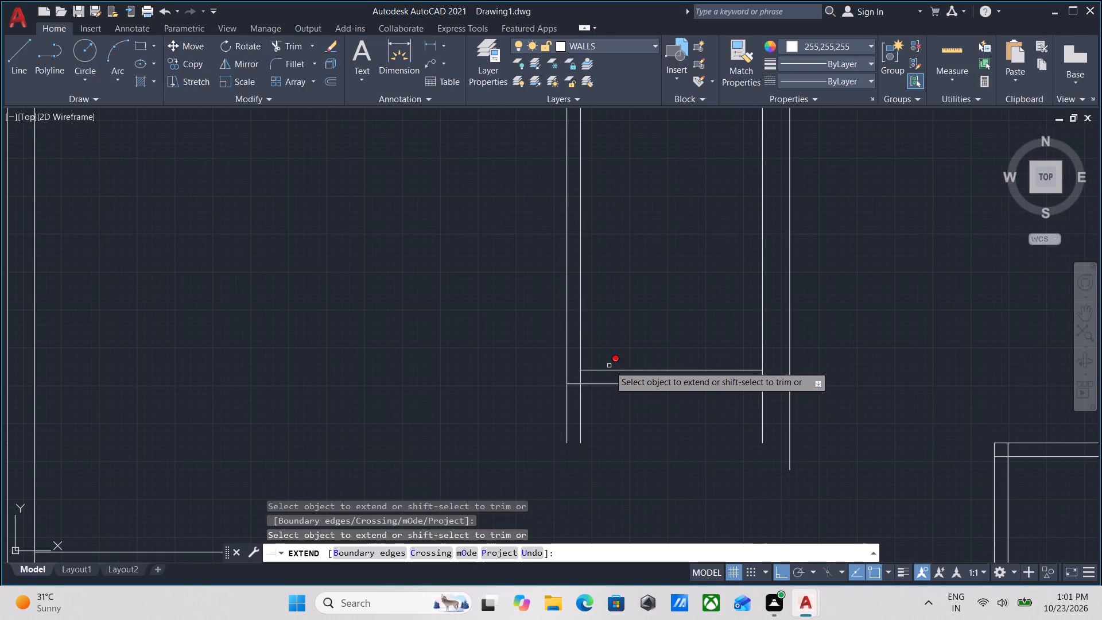
click(606, 371)
click(759, 370)
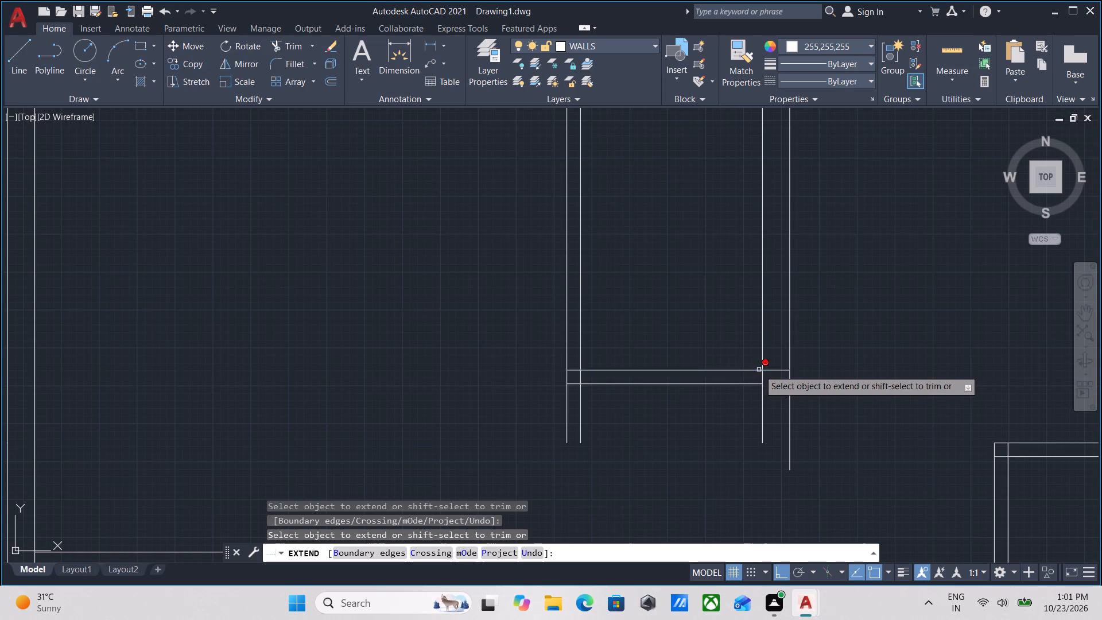
click(754, 385)
scroll(754, 385, down, 2)
middle_drag(754, 385, 754, 337)
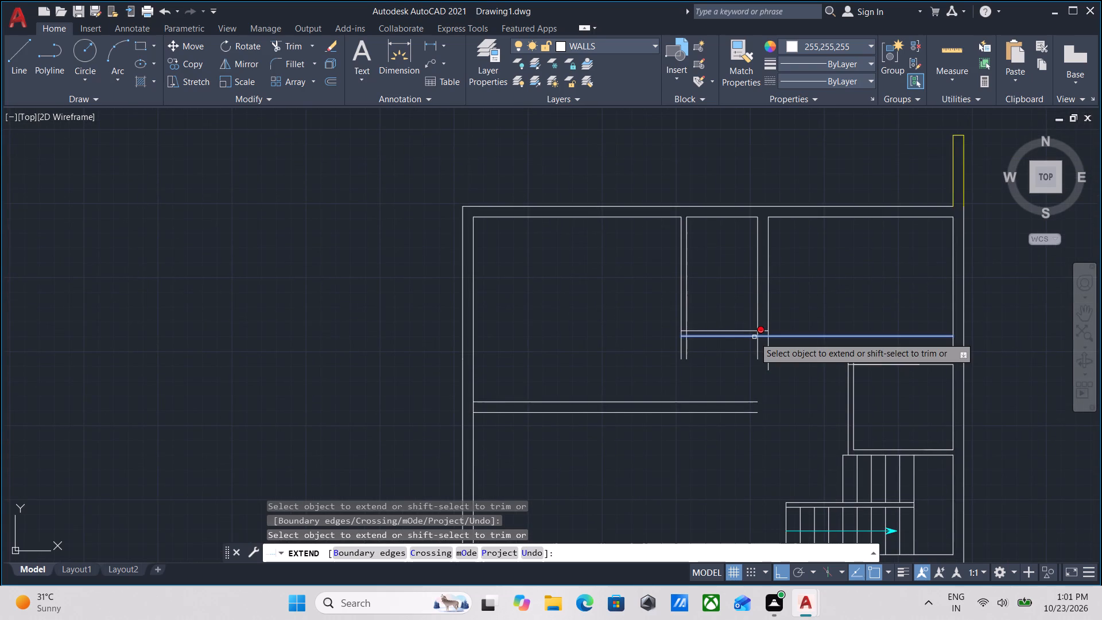
key(Escape)
Extend the long horizontal wall's south line east to the small room, and both lines of the narrow room's east partition south to it.
scroll(774, 390, up, 1)
middle_drag(774, 390, 744, 392)
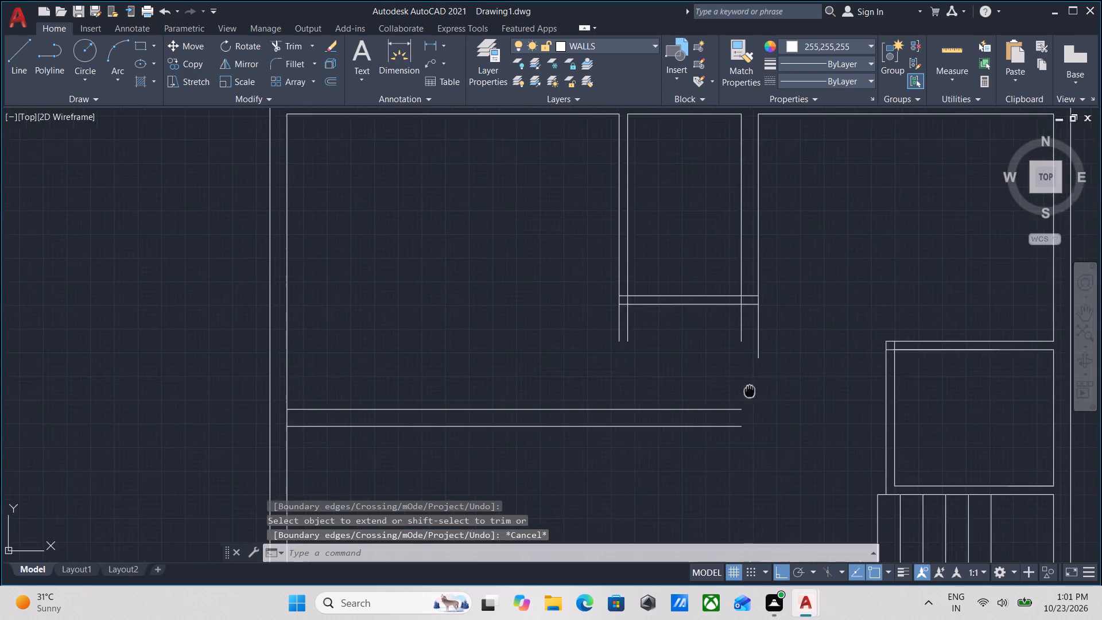
middle_drag(744, 392, 718, 401)
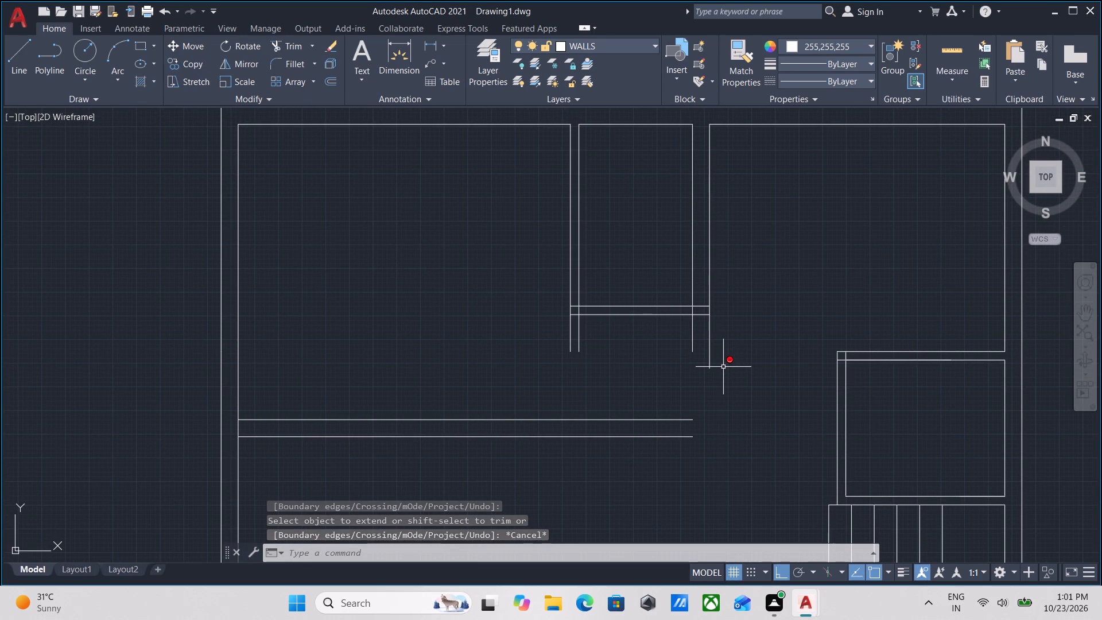
text(EX)
key(Return)
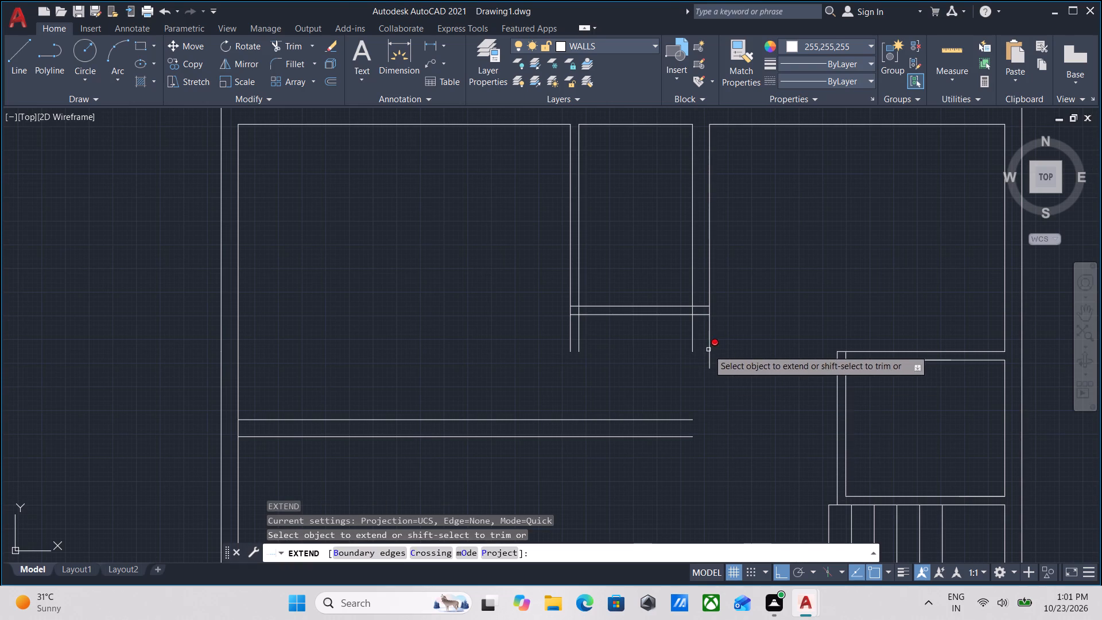
click(676, 437)
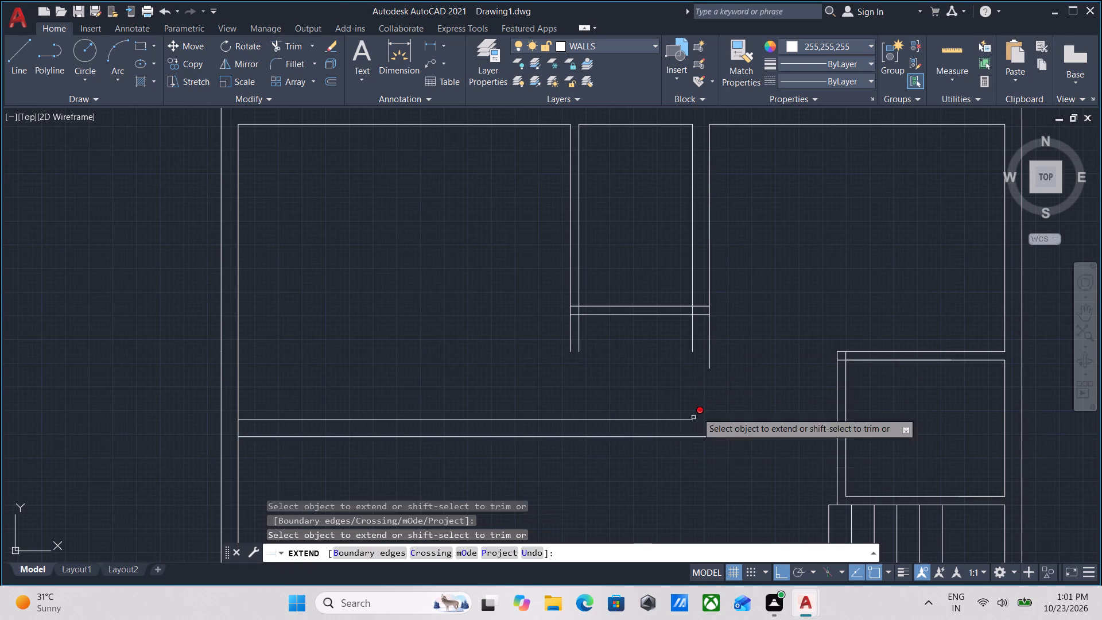
click(709, 356)
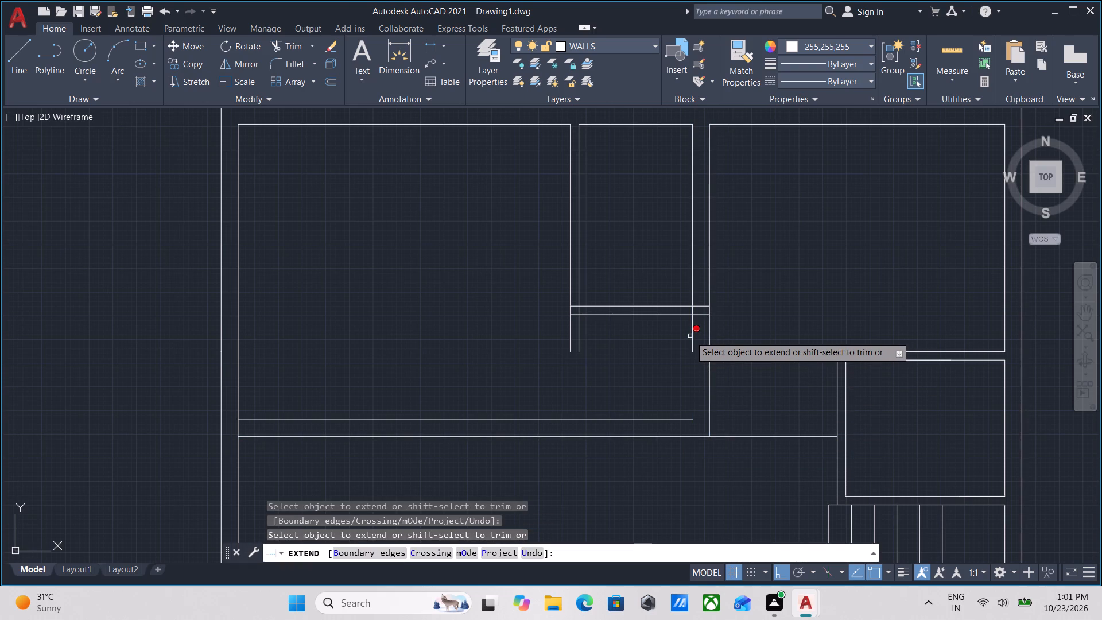
click(692, 337)
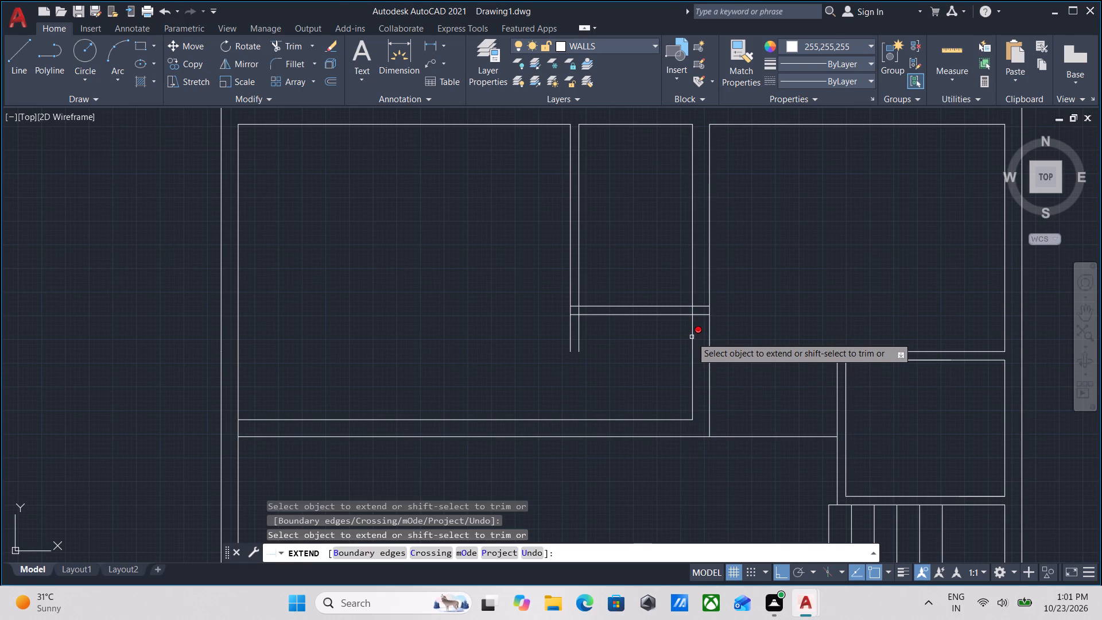
click(692, 377)
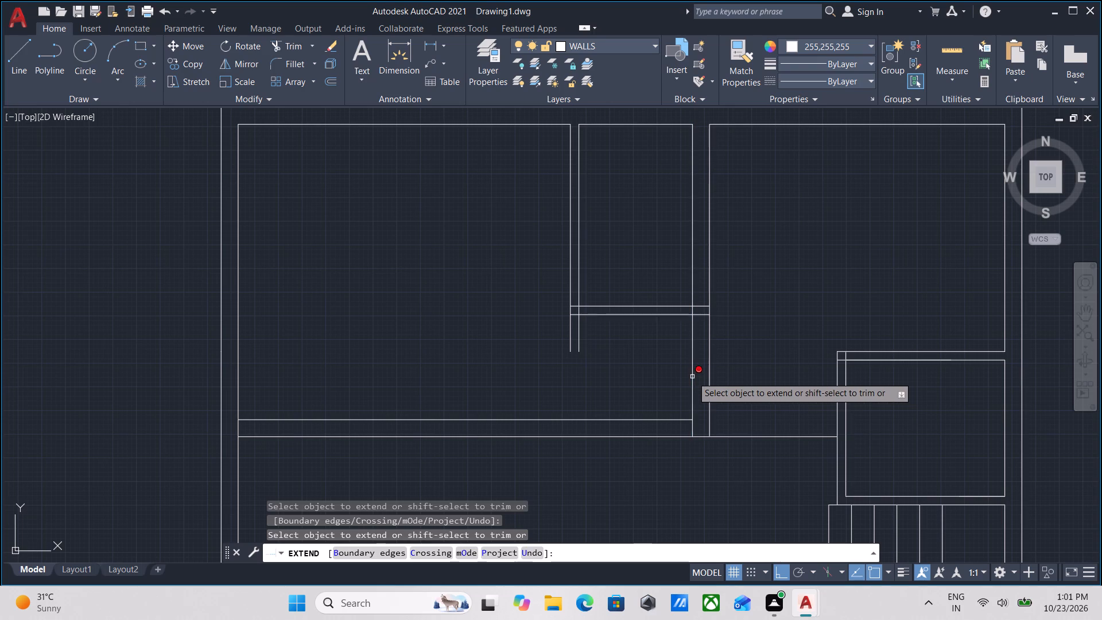
key(Escape)
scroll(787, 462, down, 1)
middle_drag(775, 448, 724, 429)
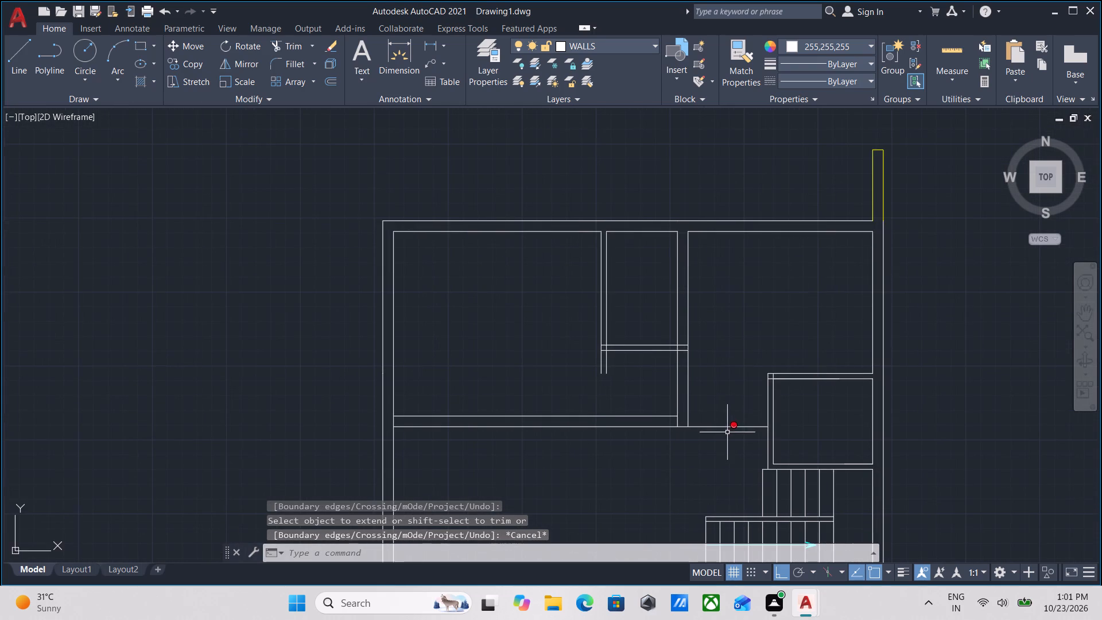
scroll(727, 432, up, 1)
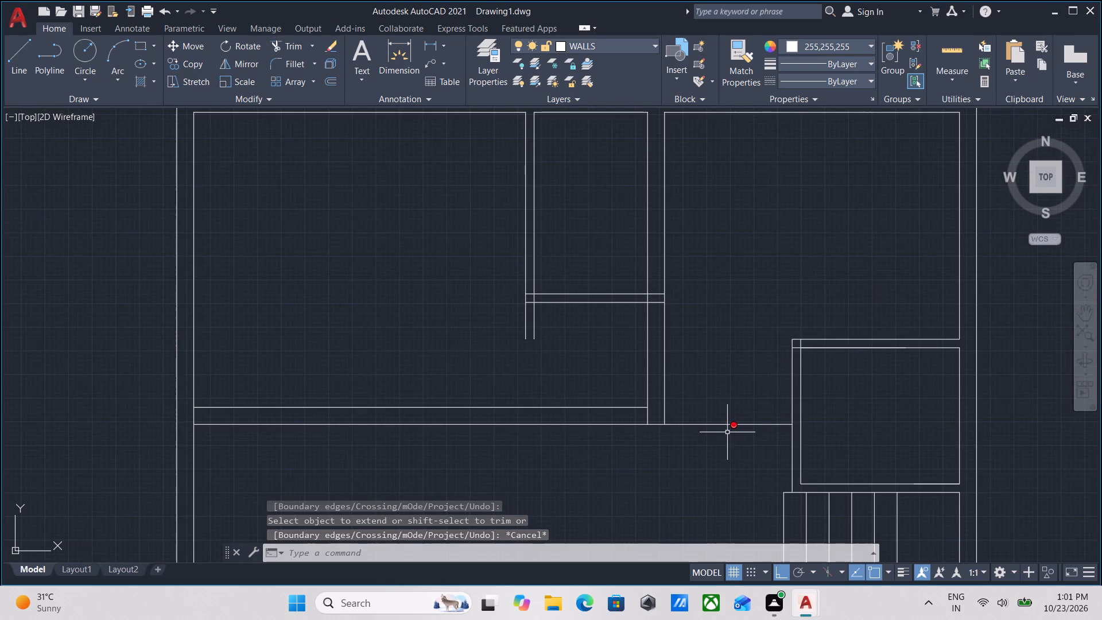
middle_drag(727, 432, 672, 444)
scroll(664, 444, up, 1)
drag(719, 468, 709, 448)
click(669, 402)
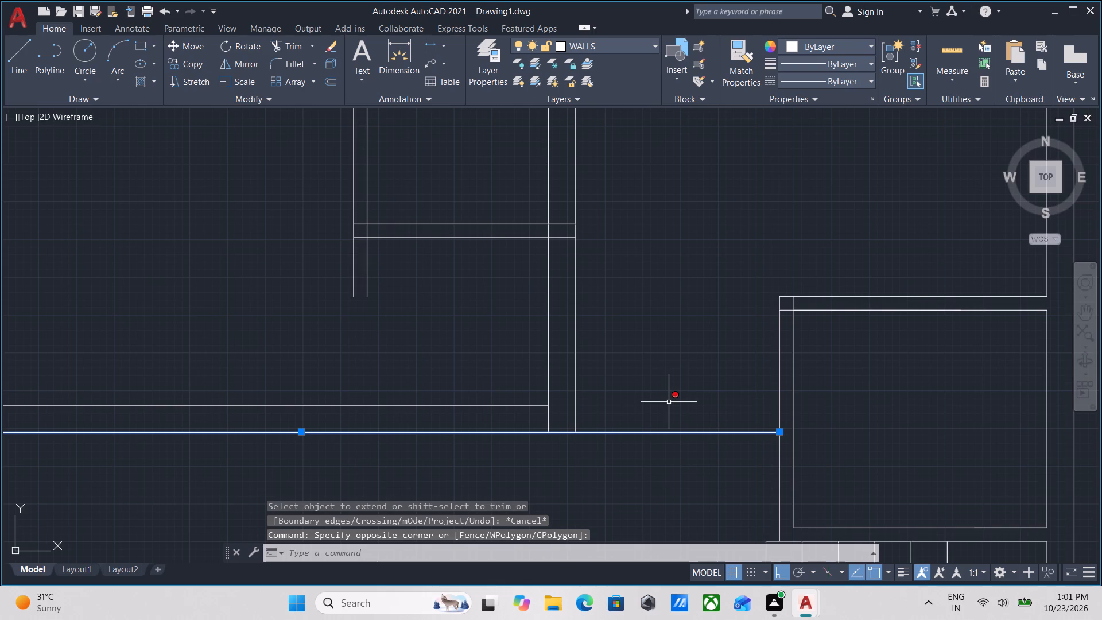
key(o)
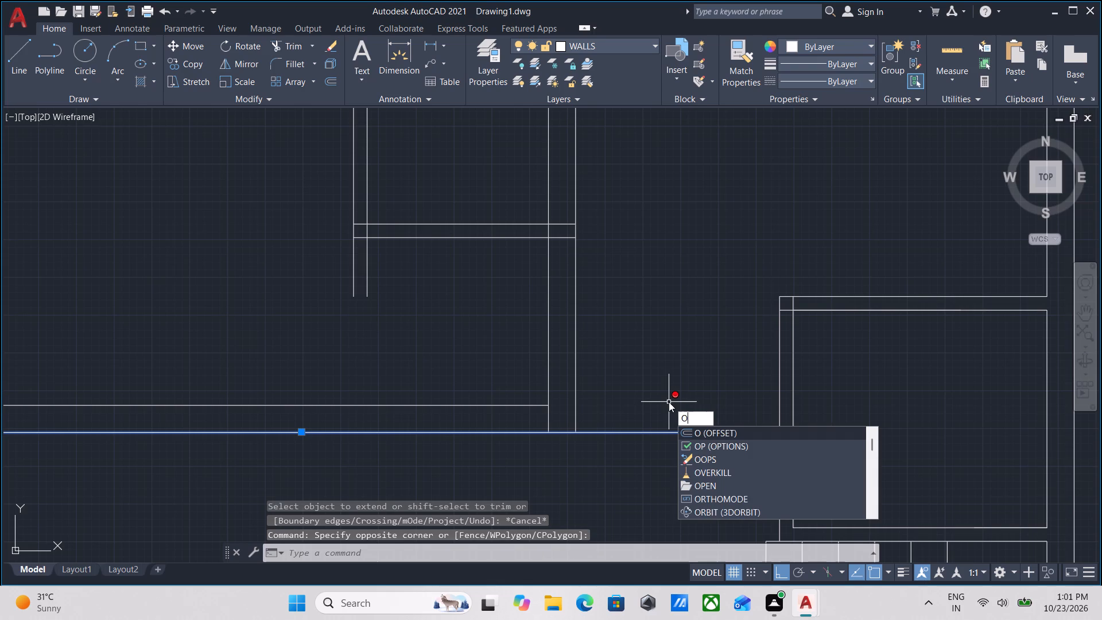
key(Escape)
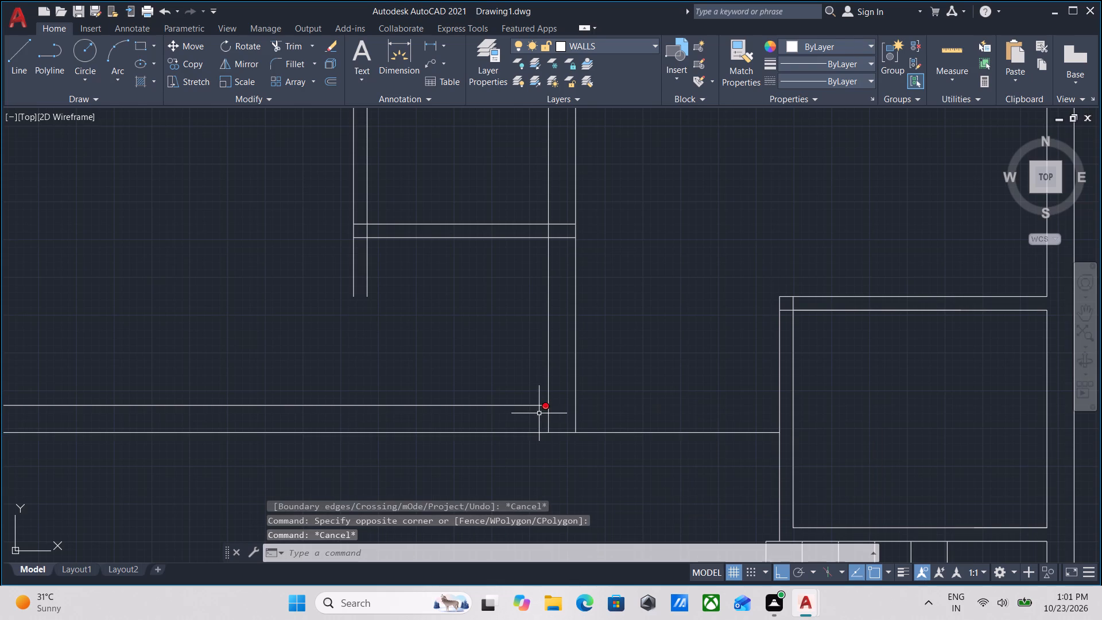
Extend the long horizontal wall's north line east, past the partition, to the small room's west wall.
text(EX)
key(Return)
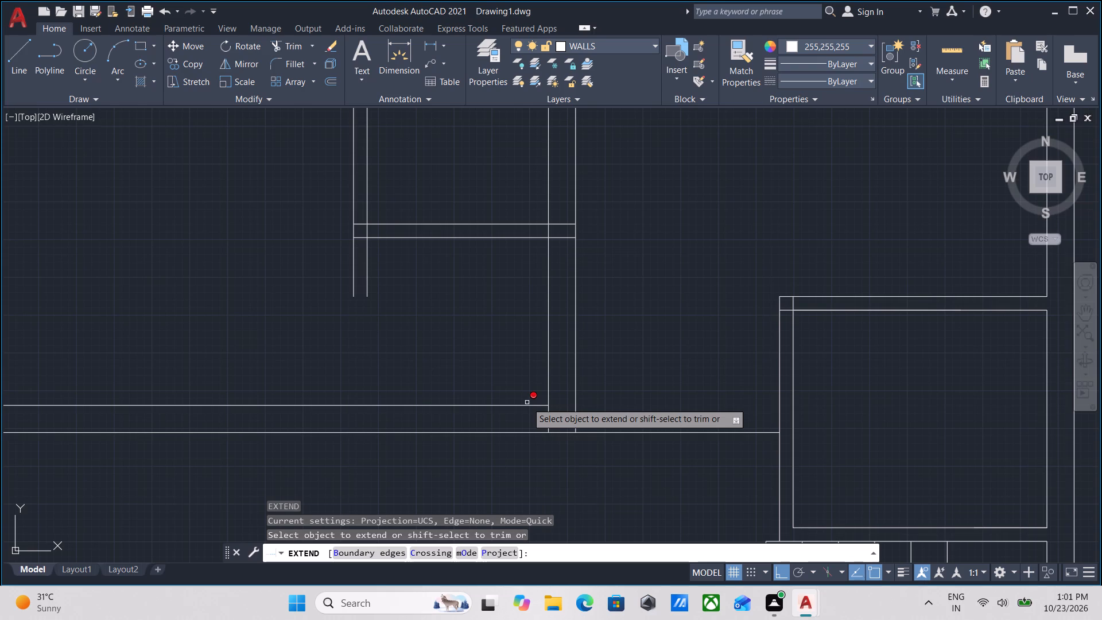
click(527, 406)
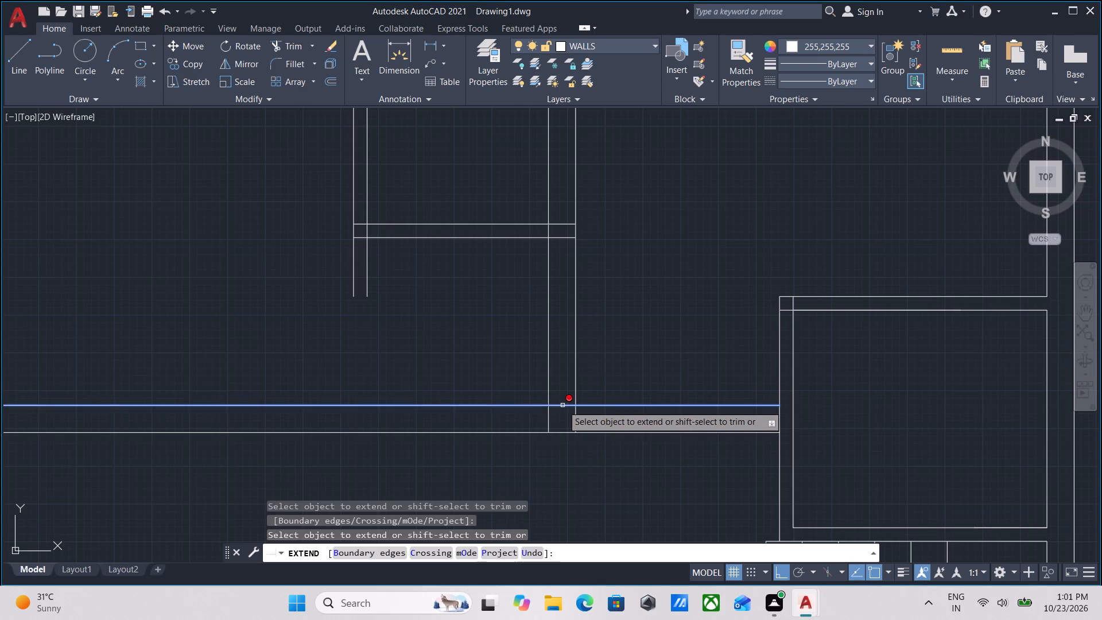
click(562, 405)
key(Escape)
Trim the west partition's stubs below the narrow room's south wall and the overlapping lines inside its southwest corner.
scroll(562, 405, down, 1)
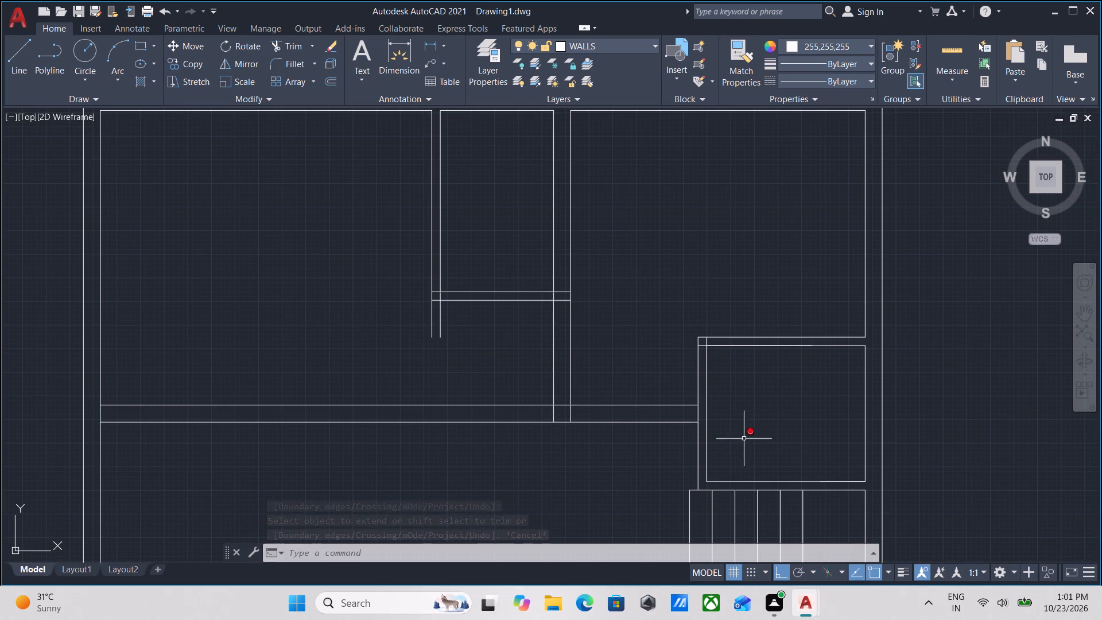
middle_drag(744, 439, 810, 376)
scroll(684, 417, down, 1)
middle_drag(684, 417, 777, 450)
scroll(733, 449, down, 1)
middle_drag(734, 445, 769, 407)
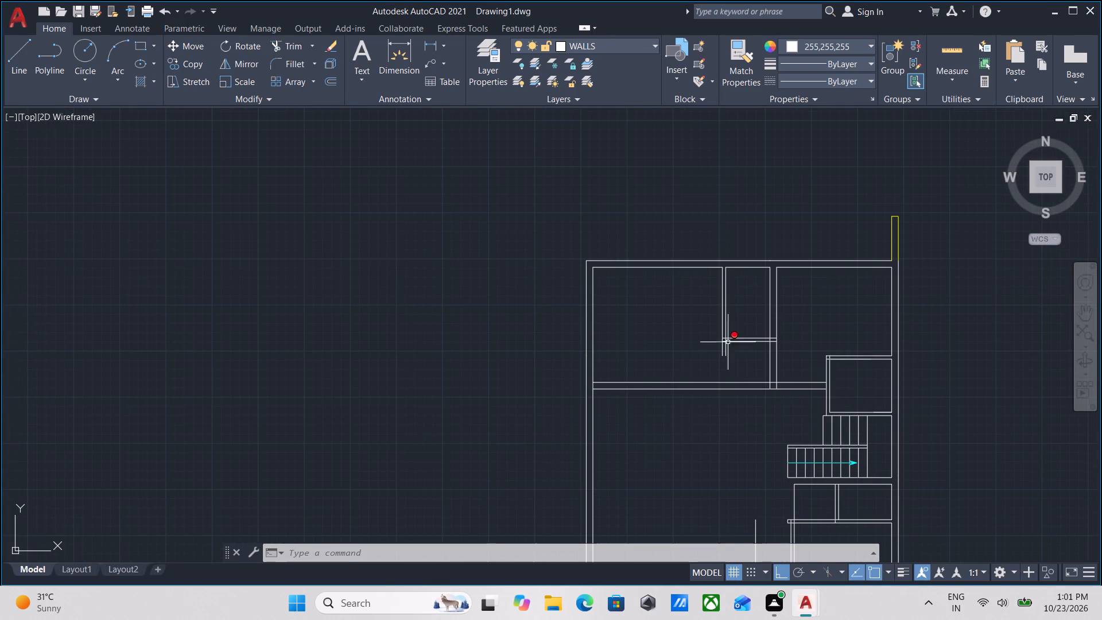
middle_drag(727, 331, 703, 413)
scroll(713, 429, up, 1)
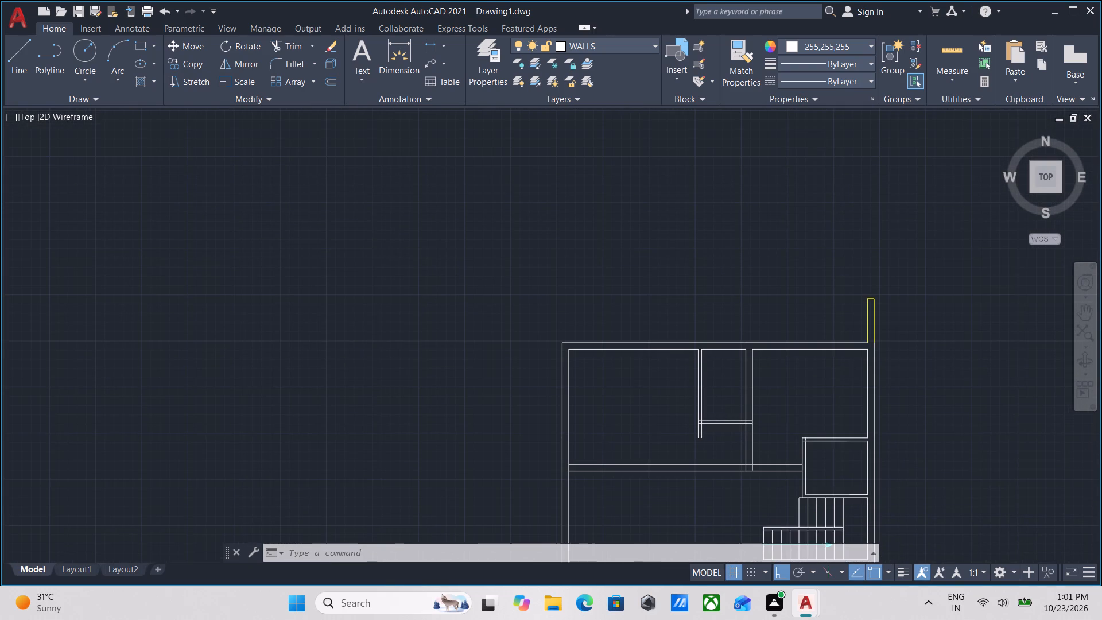
middle_drag(711, 429, 676, 446)
scroll(676, 449, up, 2)
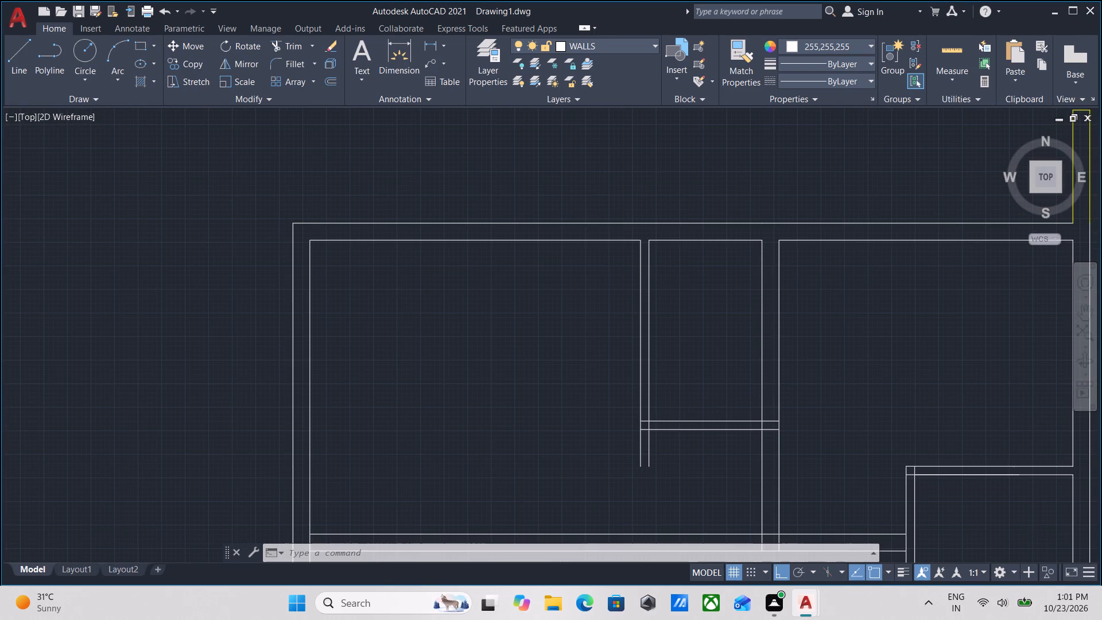
text(TR)
key(Return)
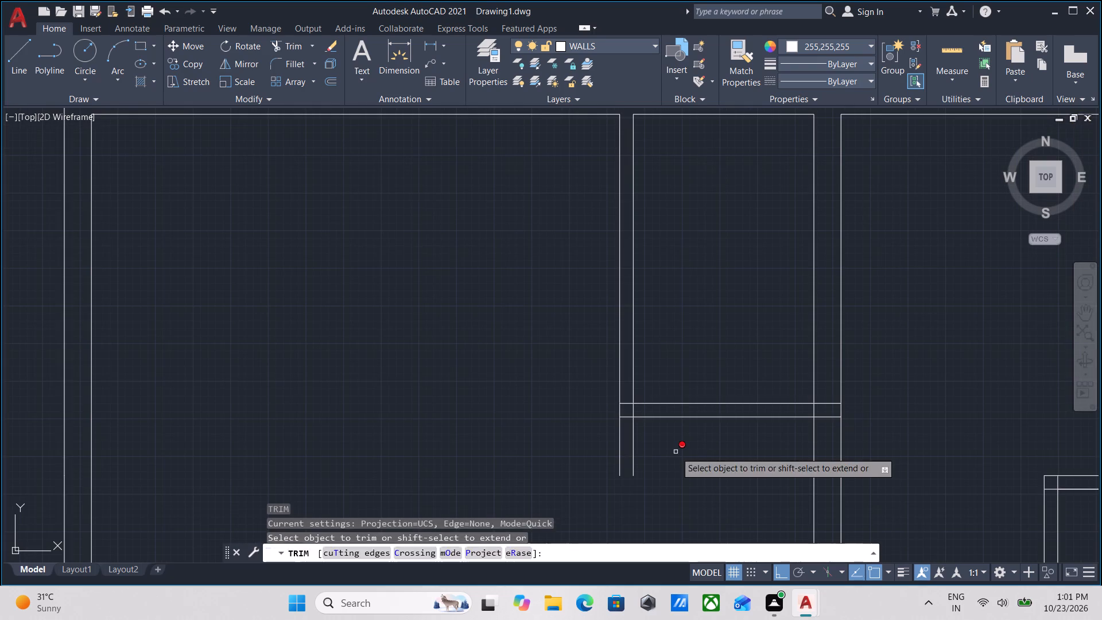
click(660, 448)
click(556, 452)
scroll(637, 400, up, 2)
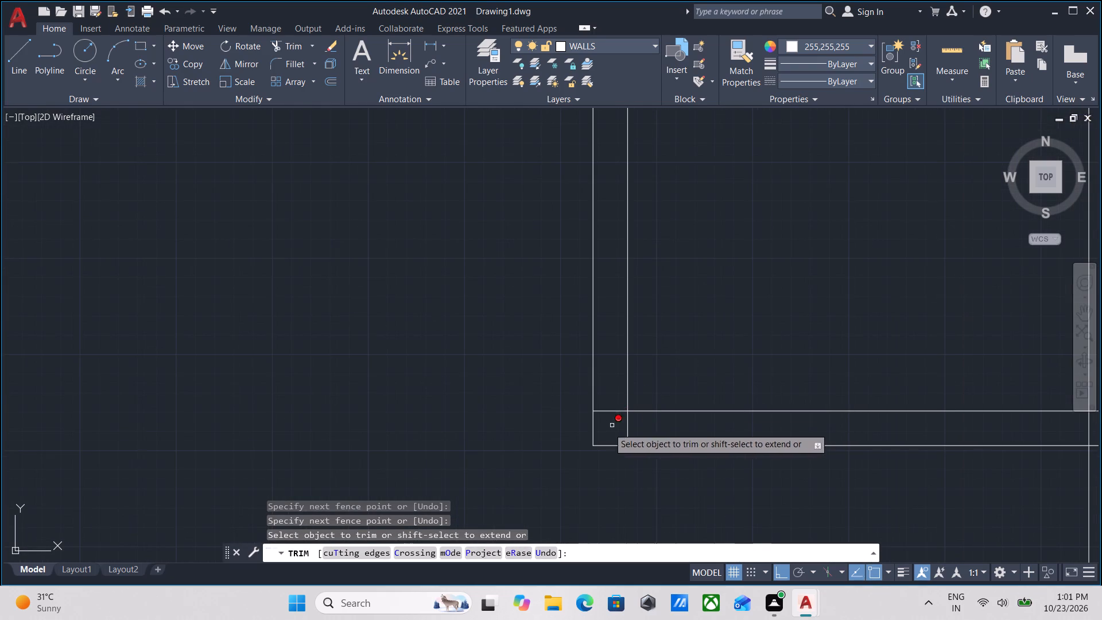
click(611, 403)
click(611, 422)
click(648, 421)
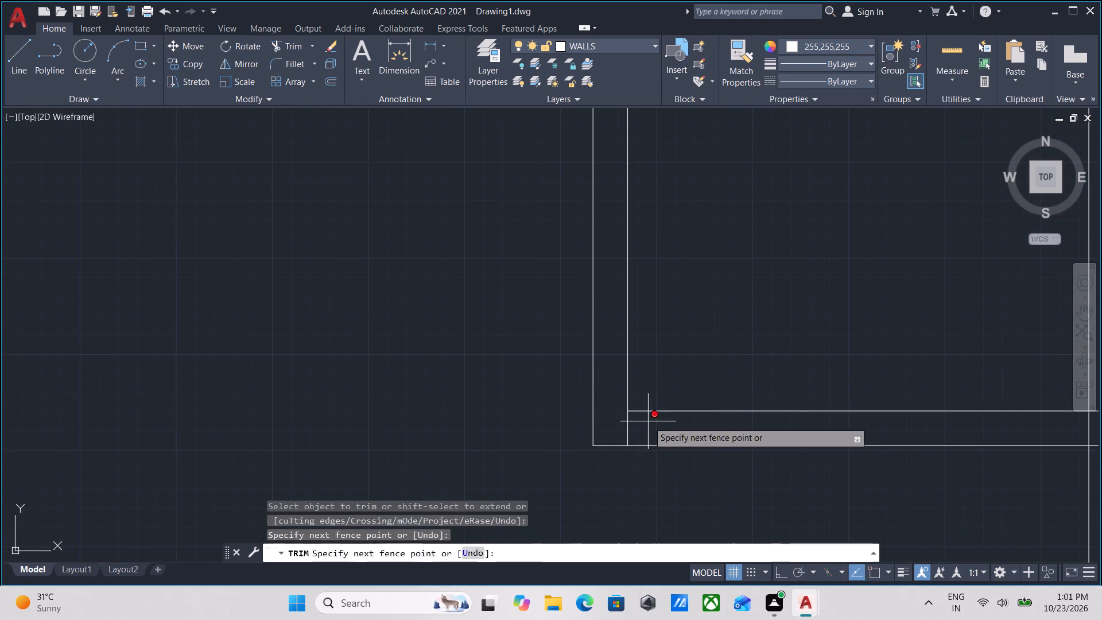
click(602, 423)
key(Escape)
Trim the narrow room's south wall lines inside the east partition and the partition line crossing that wall to open the junction.
scroll(643, 428, down, 2)
middle_drag(655, 436, 595, 439)
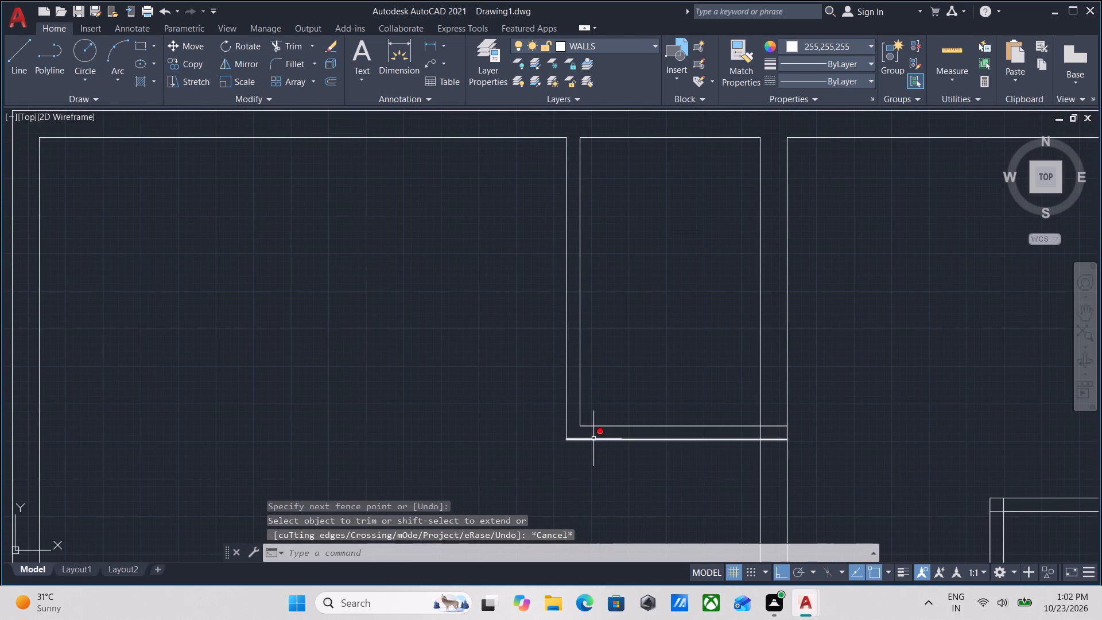
scroll(747, 449, up, 1)
middle_drag(762, 440, 652, 437)
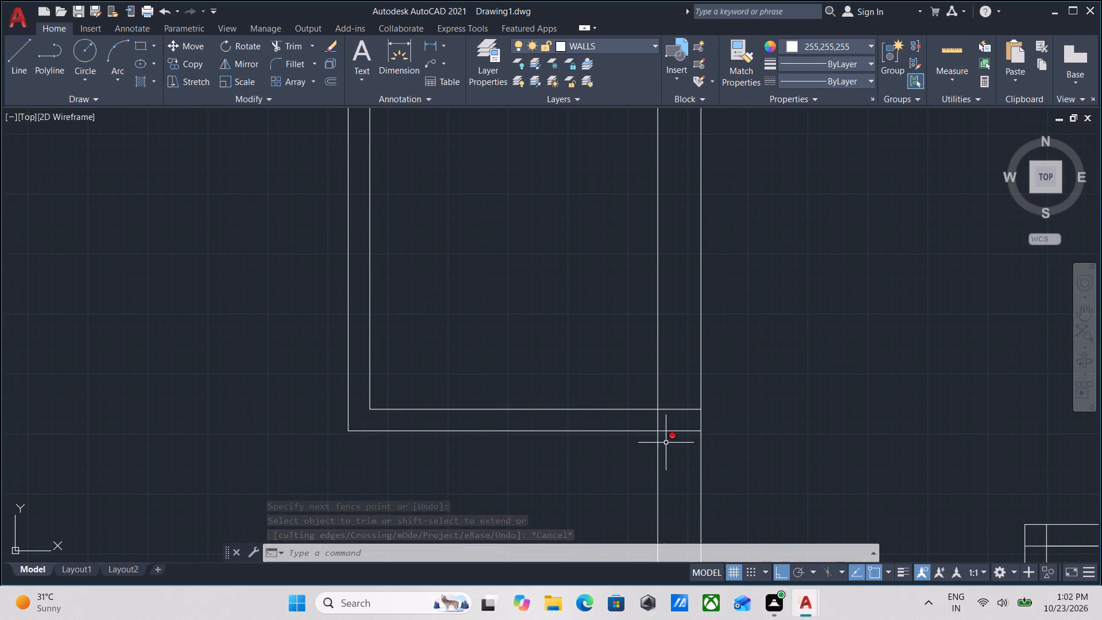
text(TR)
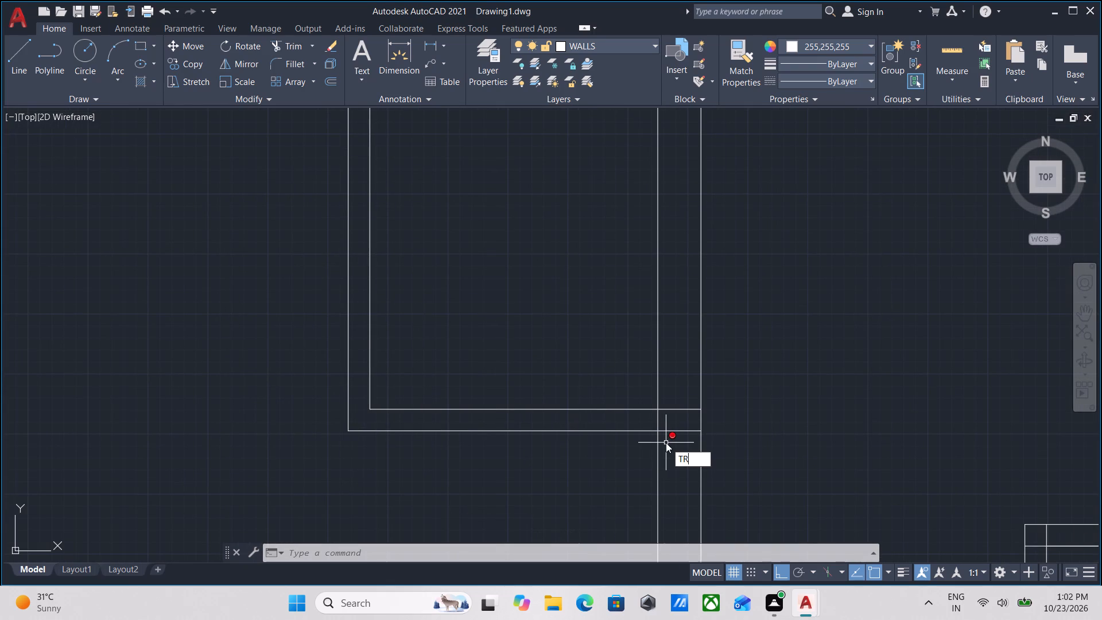
key(Return)
click(666, 443)
click(673, 364)
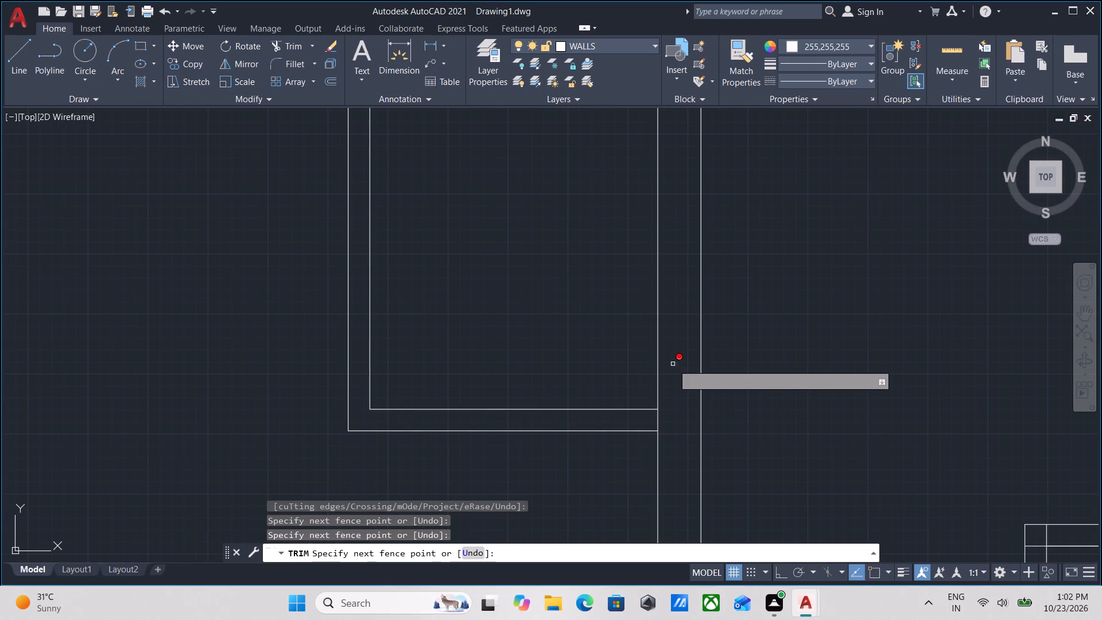
scroll(672, 393, up, 2)
click(651, 459)
click(614, 451)
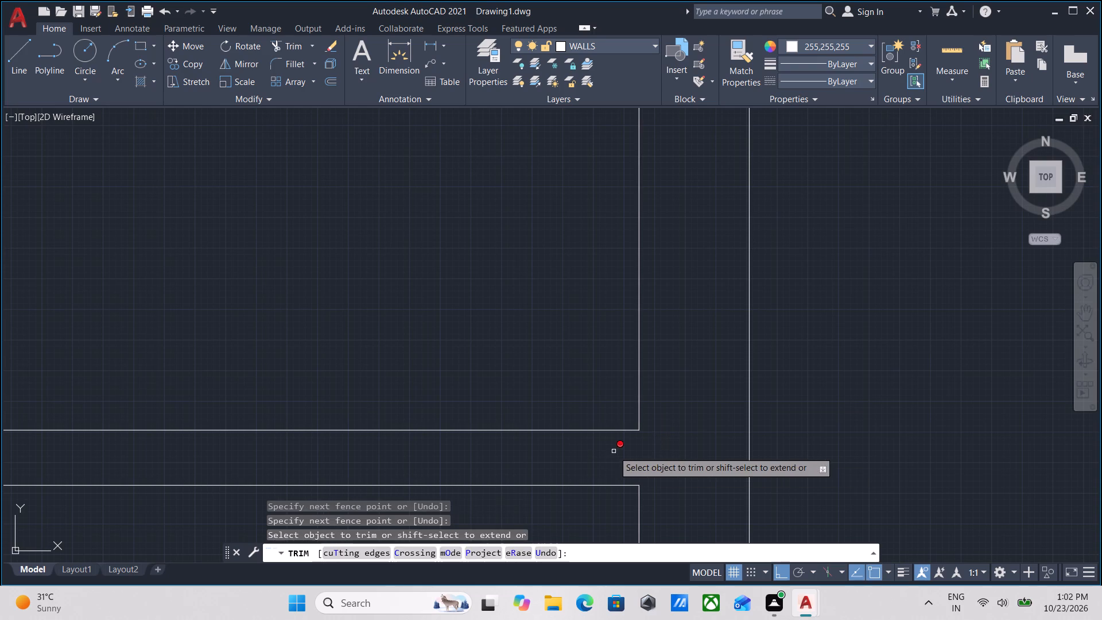
scroll(614, 451, down, 2)
key(Escape)
Draw a jamb line across the narrow room's south wall, 6" east of its inner southwest corner.
scroll(499, 482, down, 1)
middle_drag(500, 482, 542, 462)
scroll(542, 462, down, 1)
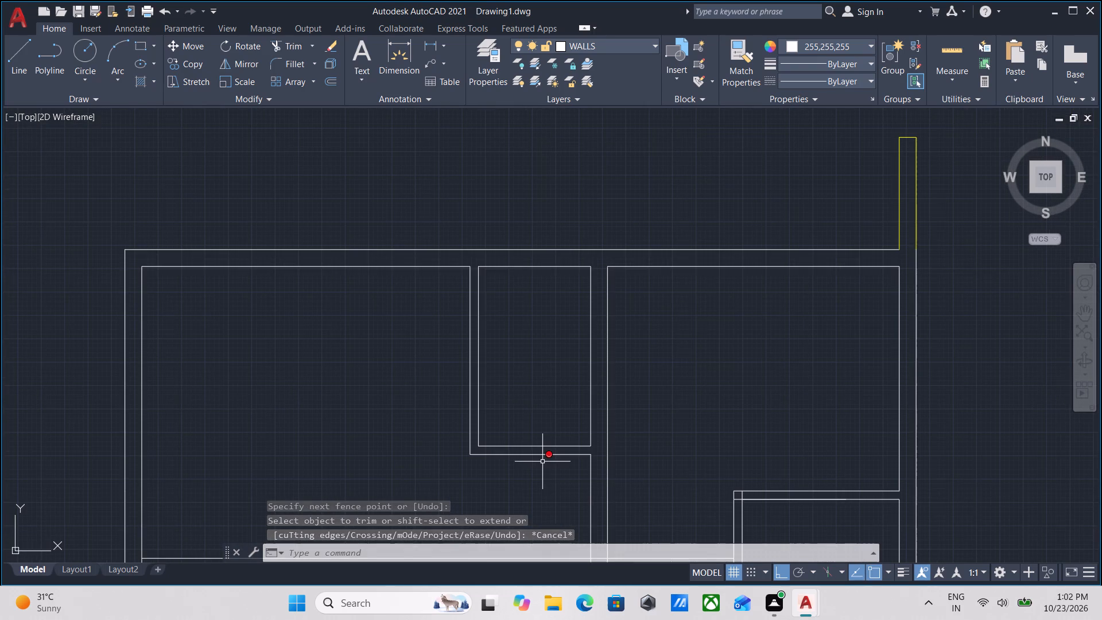
key(l)
key(Return)
text(TK)
key(Return)
scroll(478, 441, up, 3)
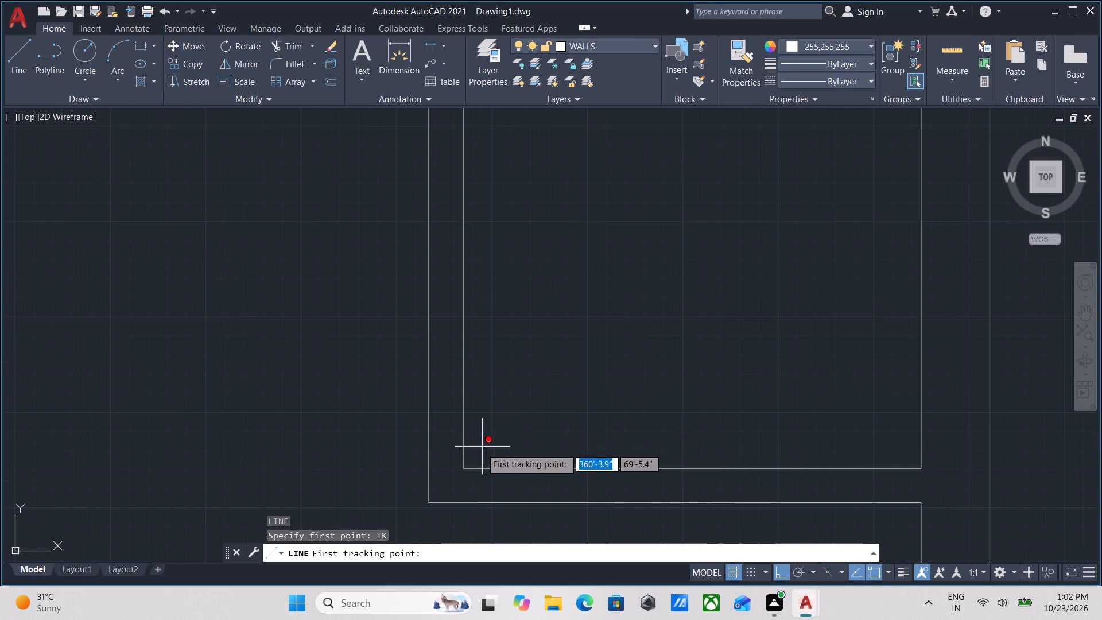
click(468, 470)
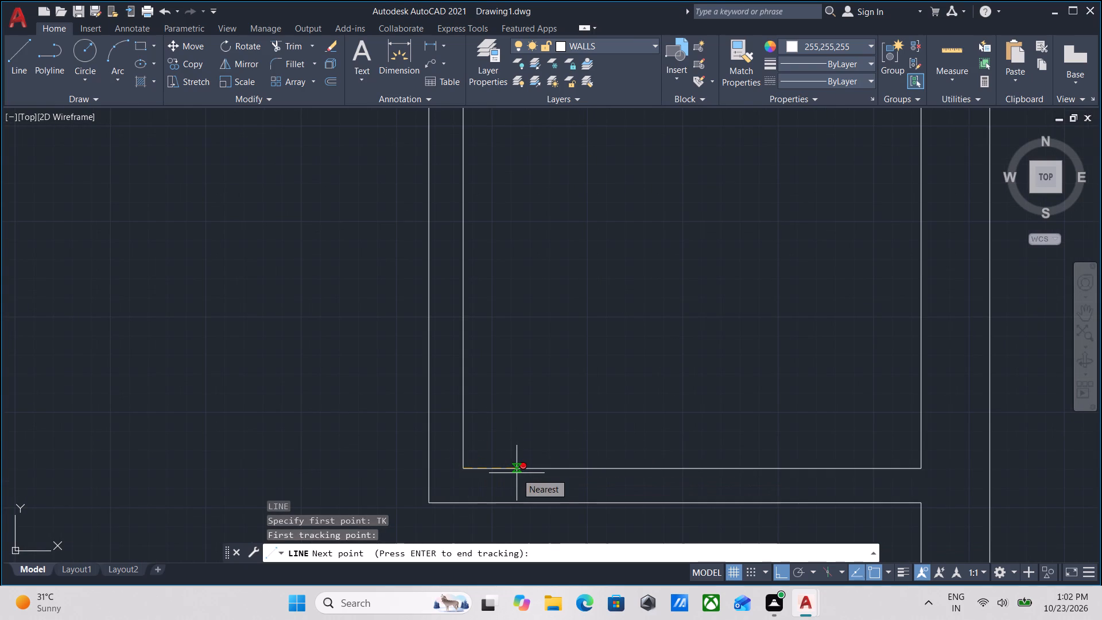
key(6)
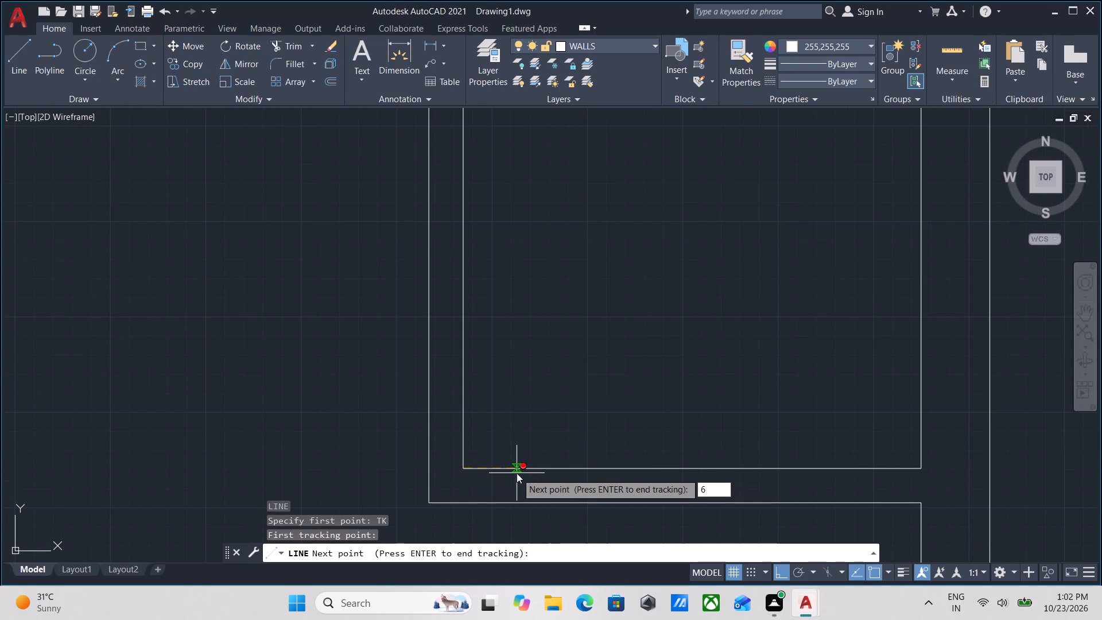
key(shift+quotedbl)
key(Return)
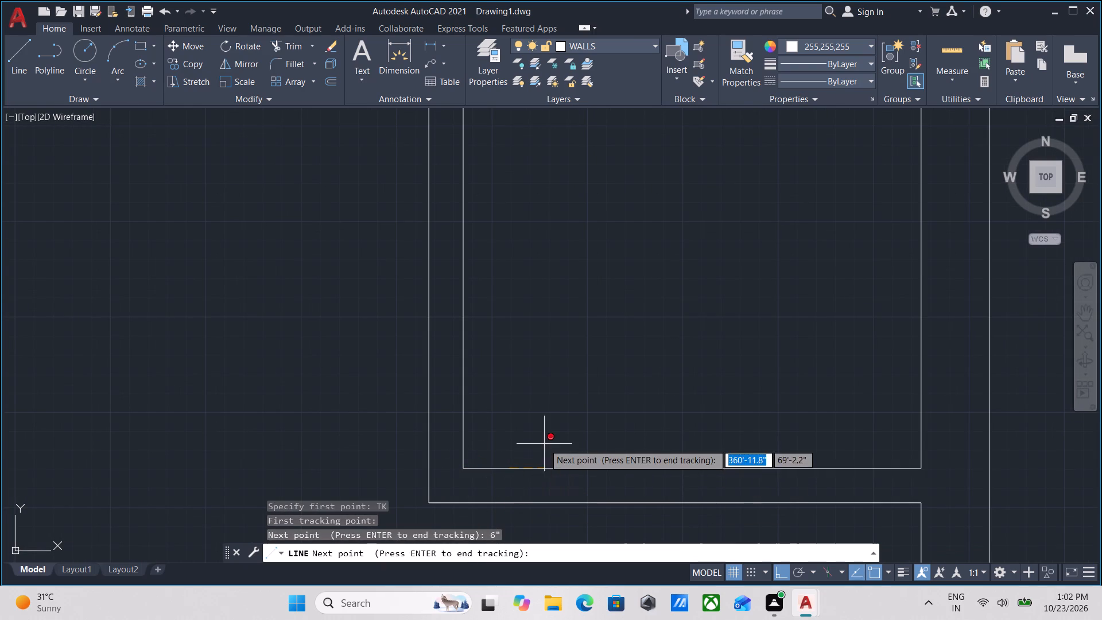
key(Return)
scroll(507, 498, up, 1)
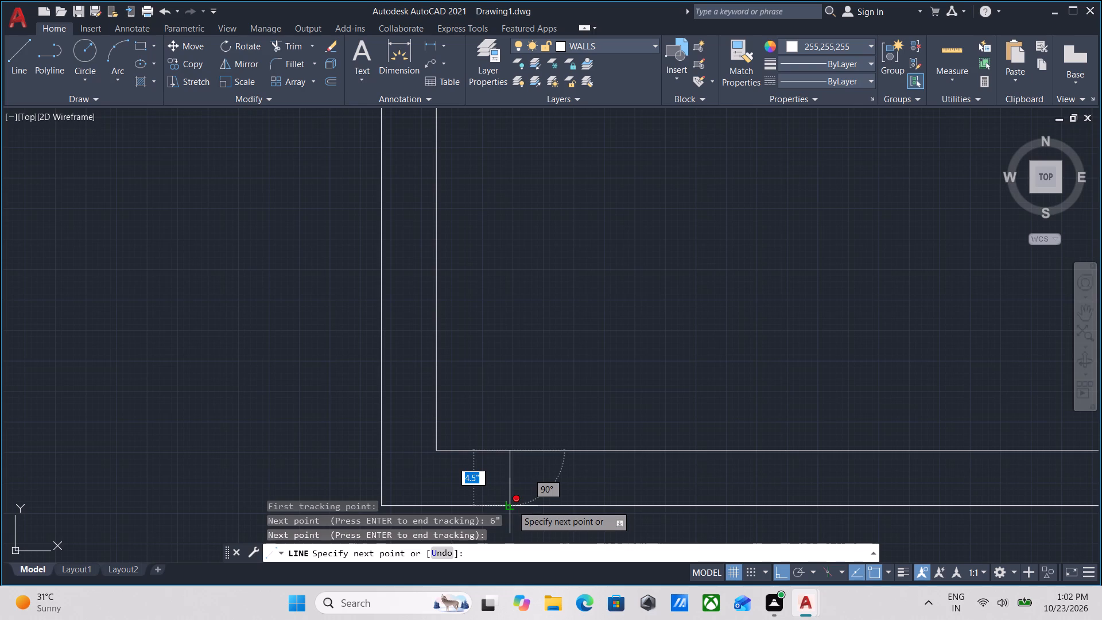
click(510, 505)
key(Escape)
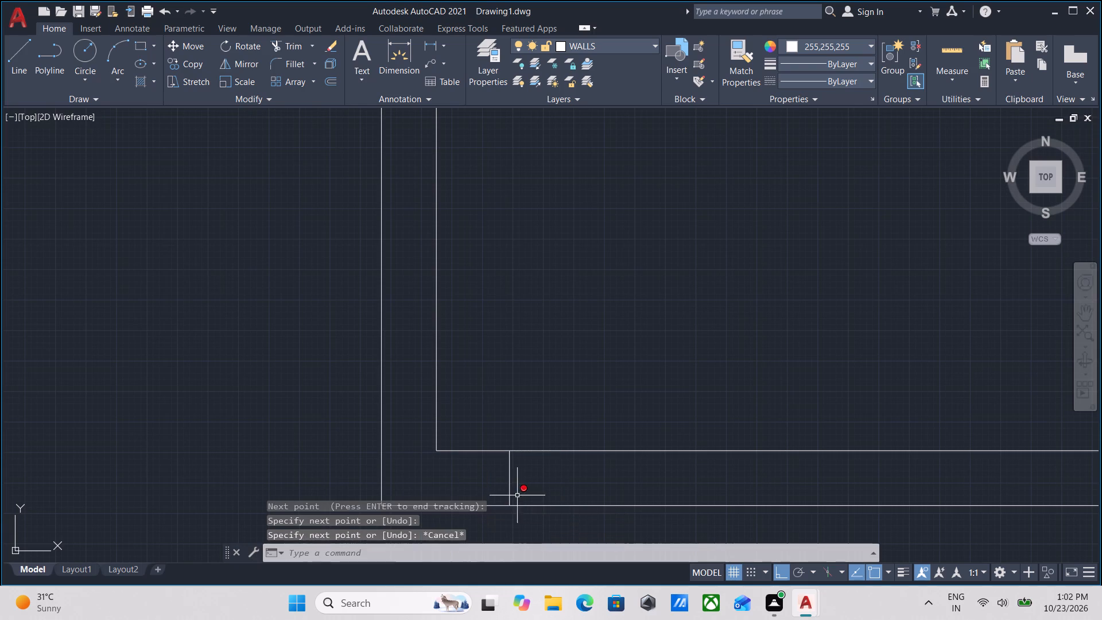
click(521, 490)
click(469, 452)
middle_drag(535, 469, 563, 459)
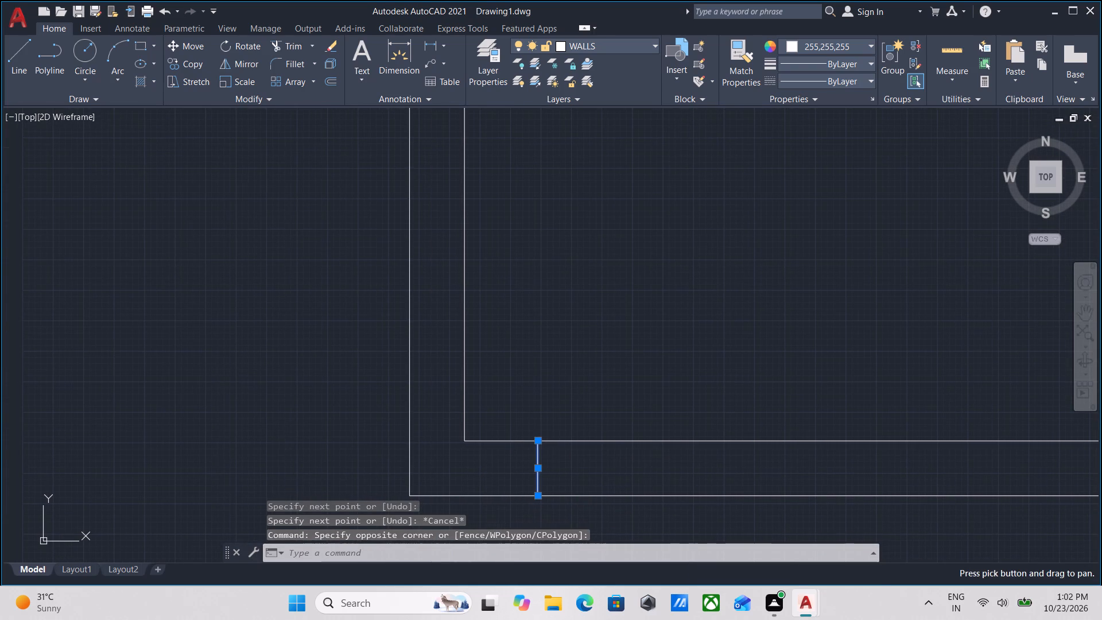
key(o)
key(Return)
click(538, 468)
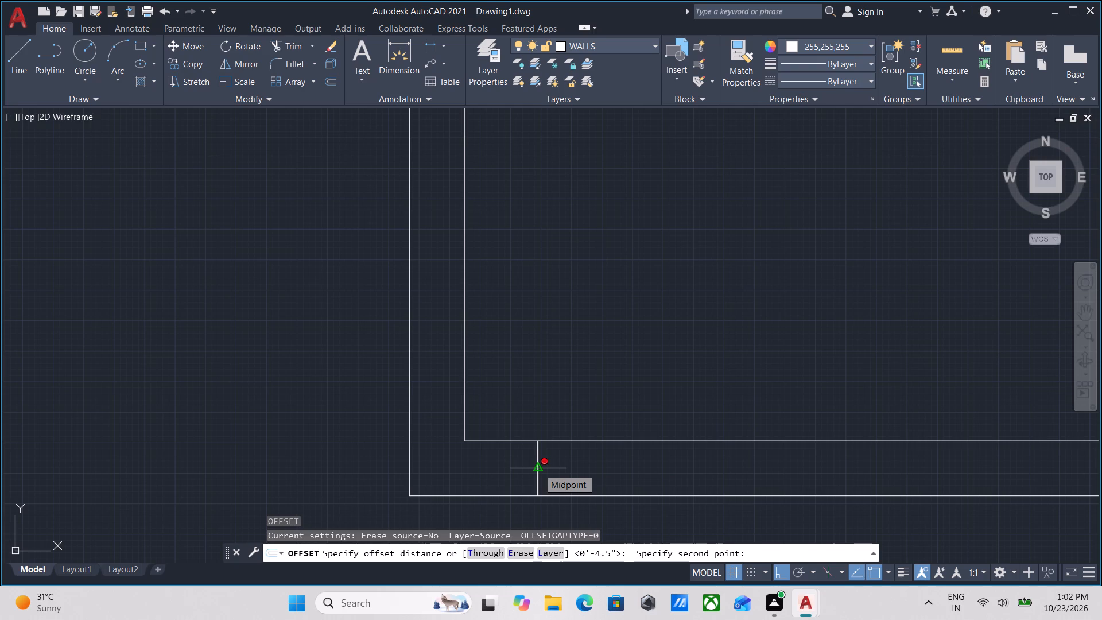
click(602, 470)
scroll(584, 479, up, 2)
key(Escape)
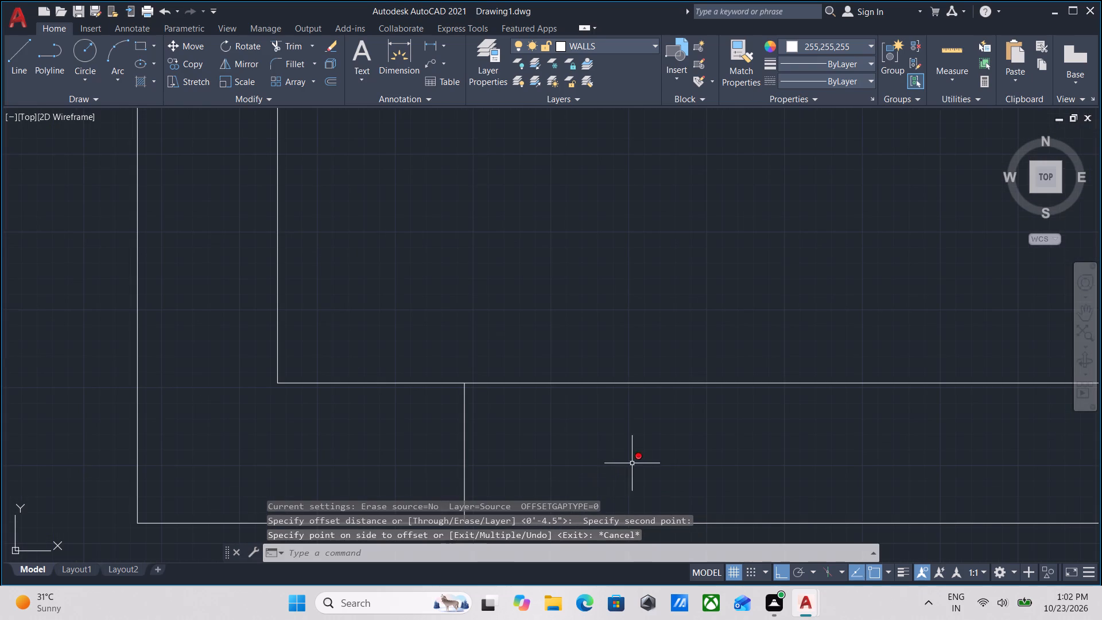
Offset the narrow room's jamb line 2'6" east to mark the other side of the doorway.
click(527, 460)
click(426, 423)
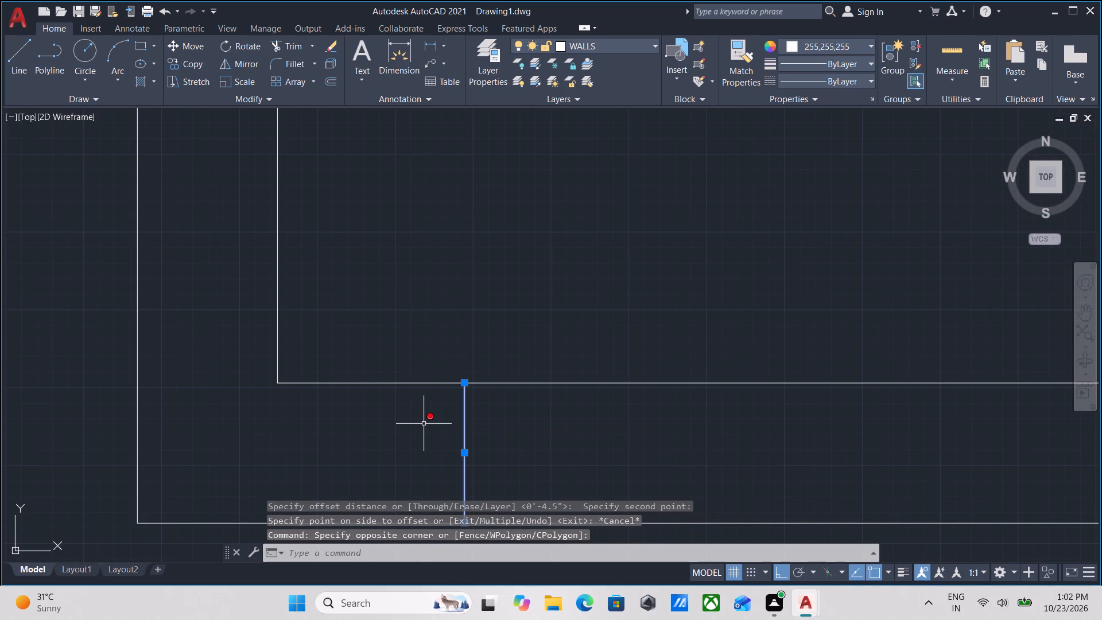
key(o)
key(Return)
click(468, 454)
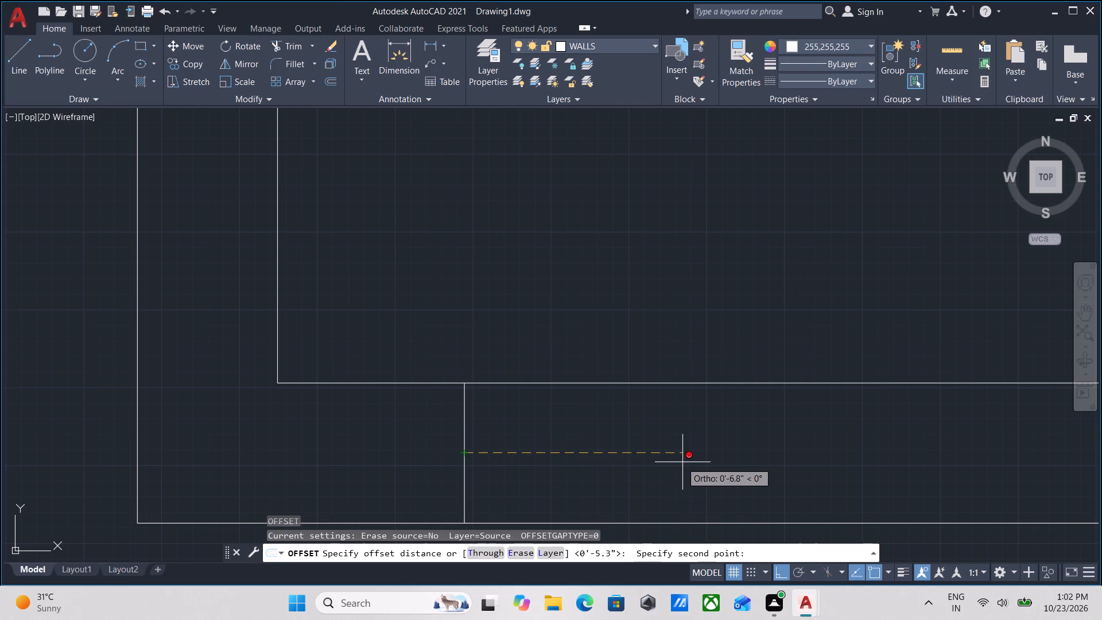
click(713, 449)
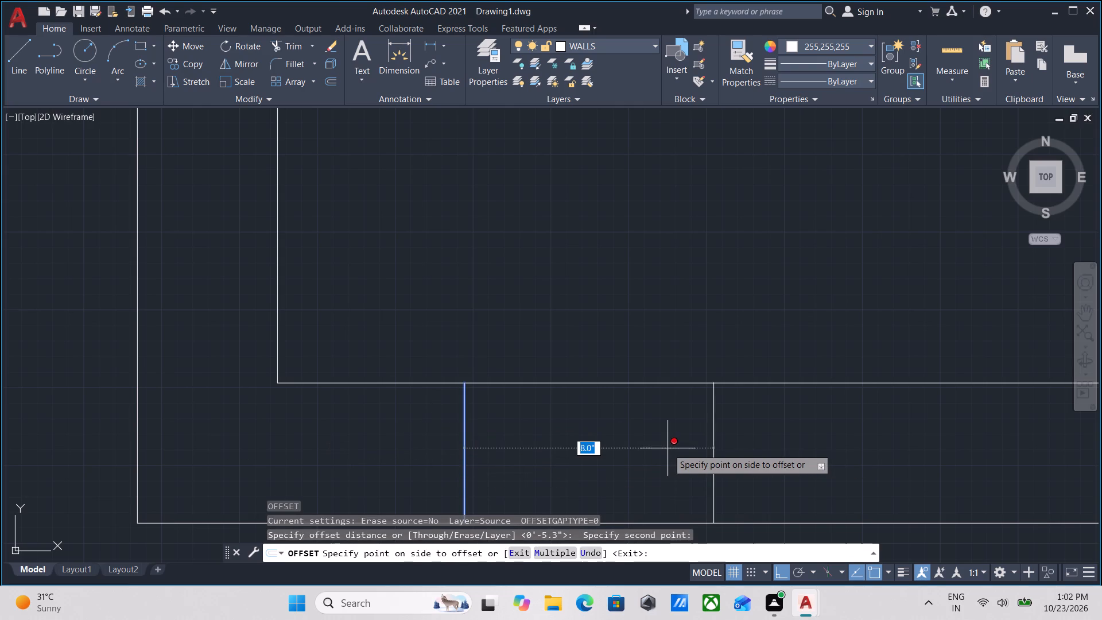
text(2'6)
key(shift+quotedbl)
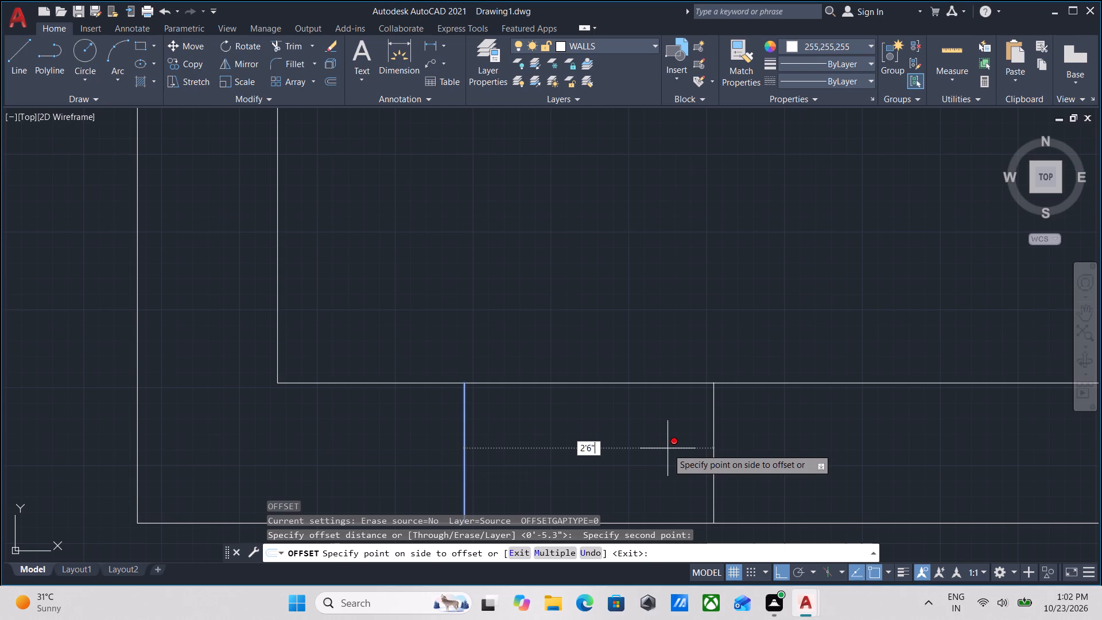
key(Return)
scroll(681, 432, down, 4)
middle_drag(681, 432, 609, 410)
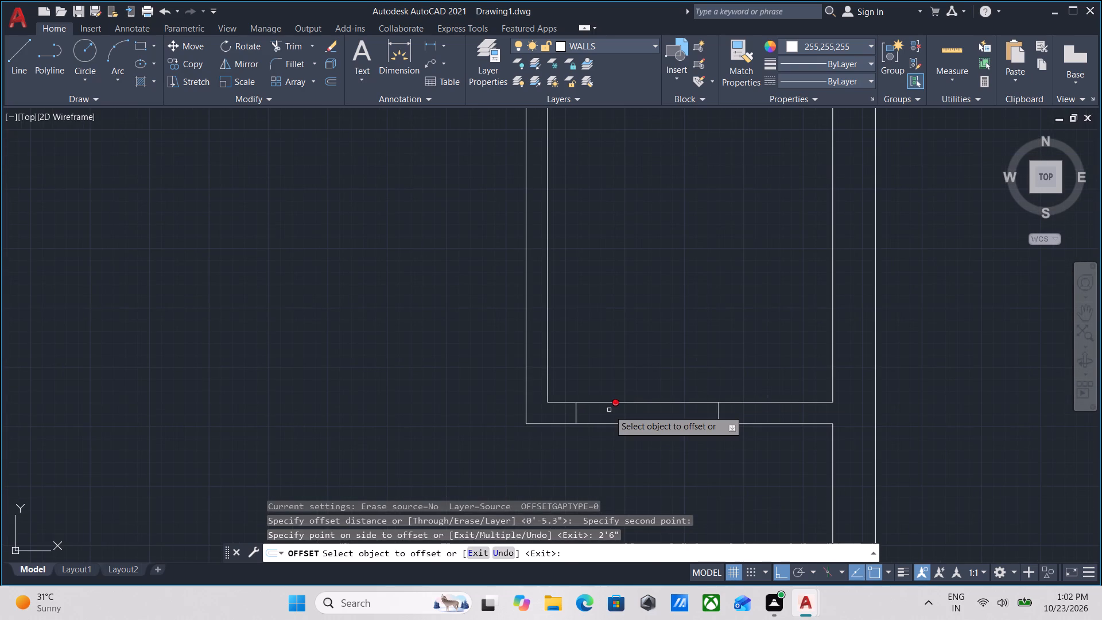
key(Escape)
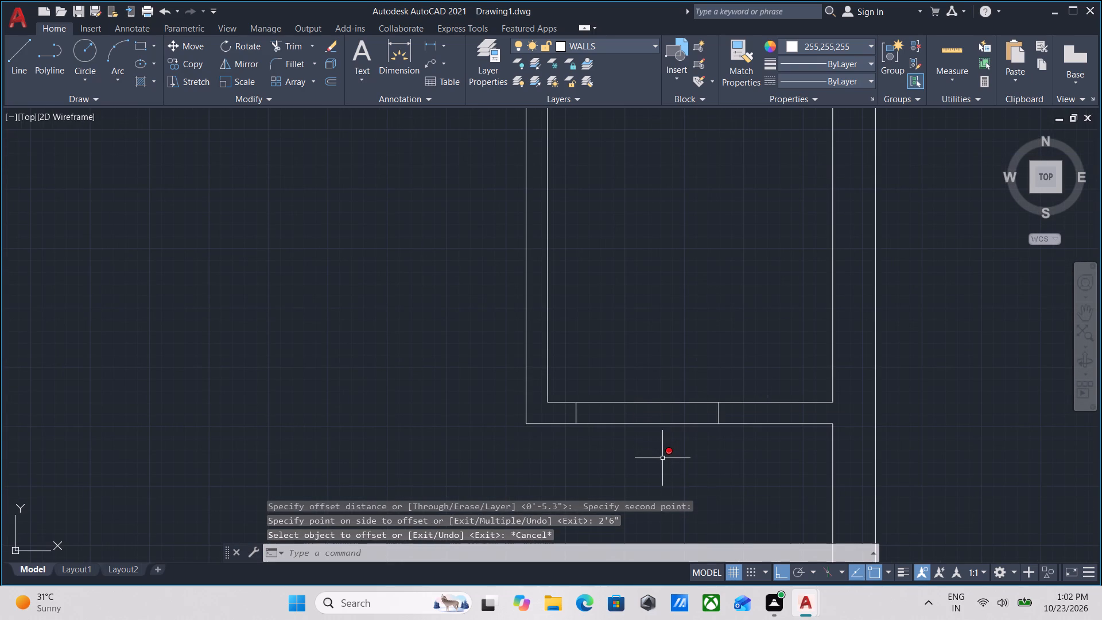
Trim both south wall lines between the narrow room's jamb lines to open the doorway.
key(t)
key(r)
key(Return)
click(662, 459)
click(657, 301)
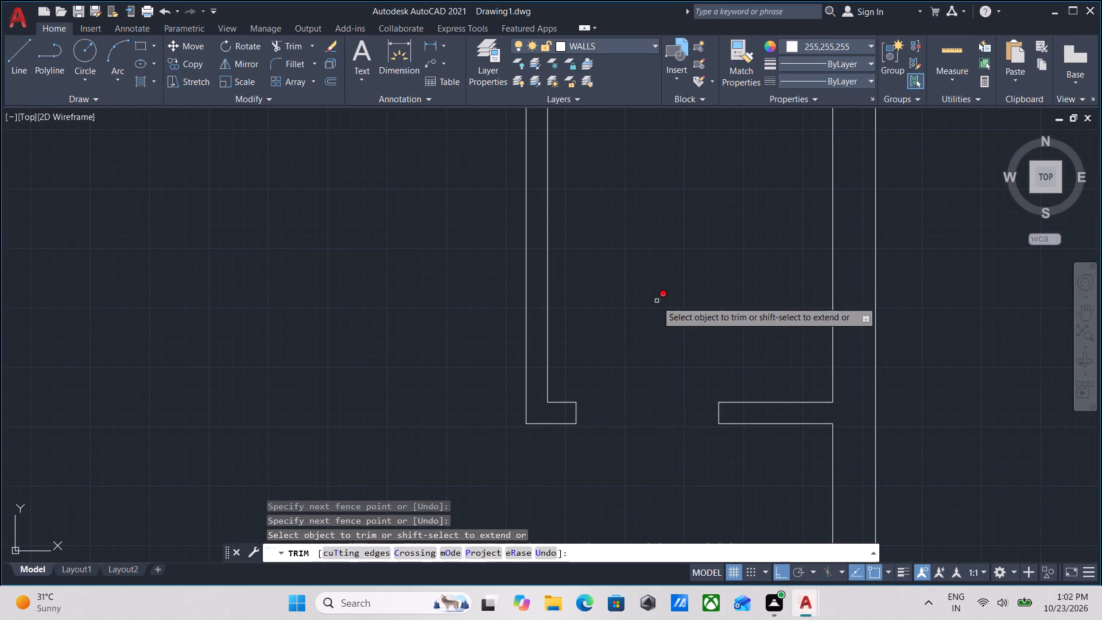
key(Escape)
Trim the west line of the narrow room's east partition where it crosses the long horizontal wall.
scroll(673, 338, down, 2)
middle_drag(686, 429, 557, 360)
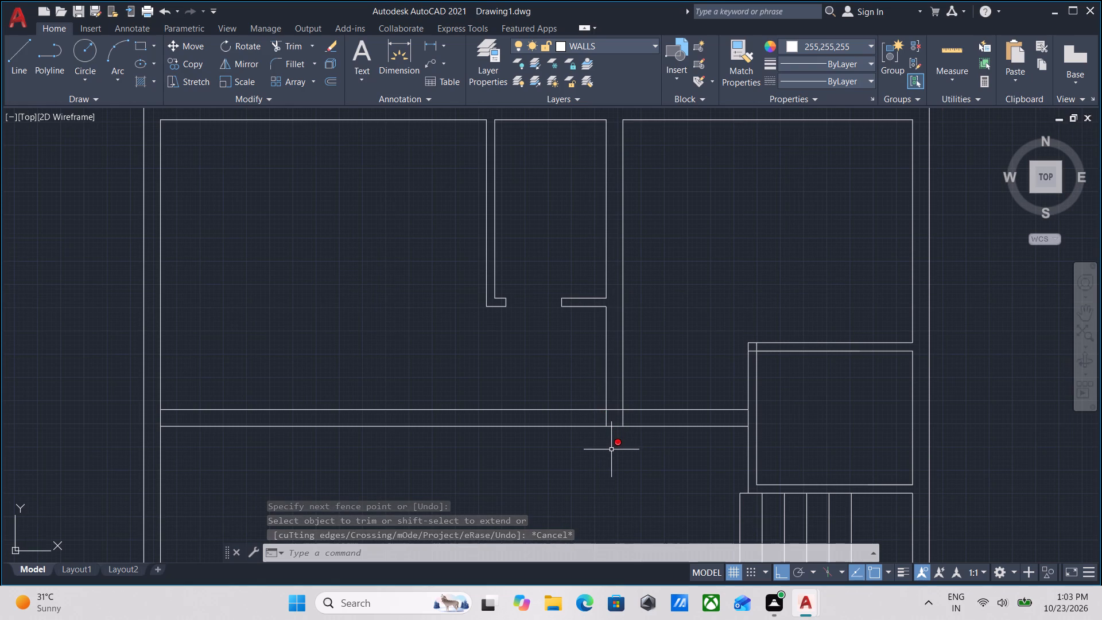
scroll(617, 444, up, 1)
scroll(596, 397, up, 2)
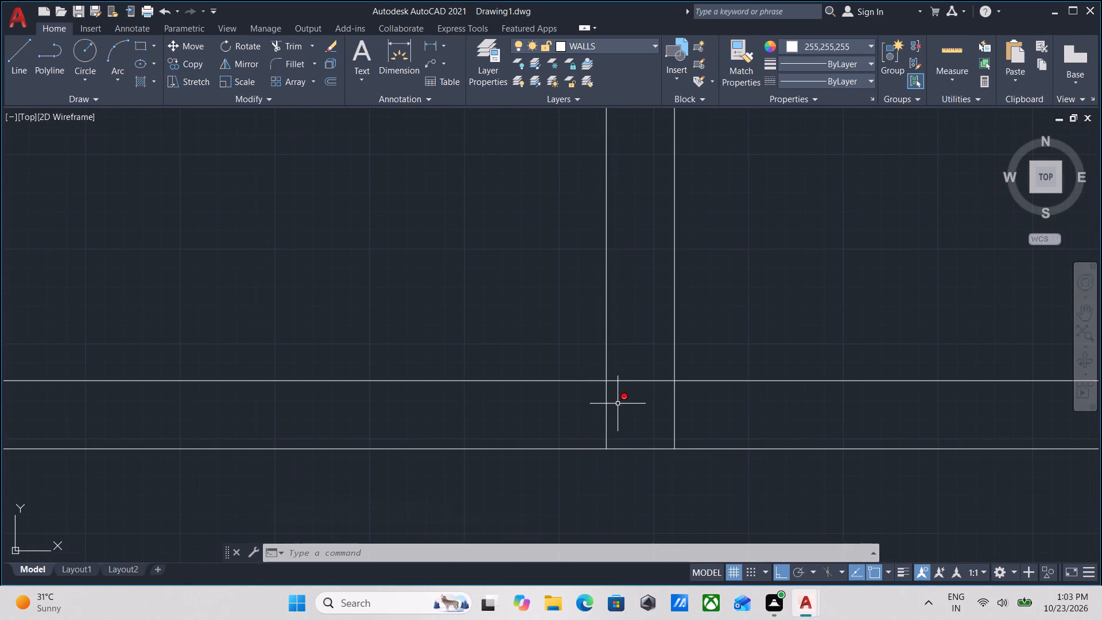
text(TR)
key(Return)
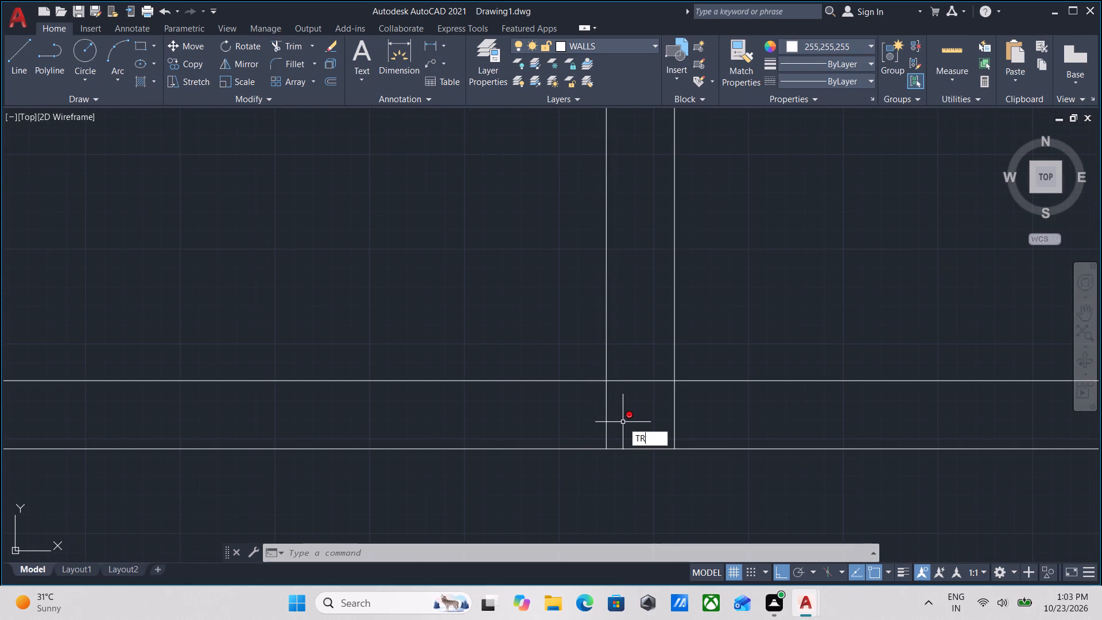
click(638, 433)
click(578, 424)
key(Escape)
Draw a line across the long horizontal wall's thickness, in line with the east partition's west face.
key(l)
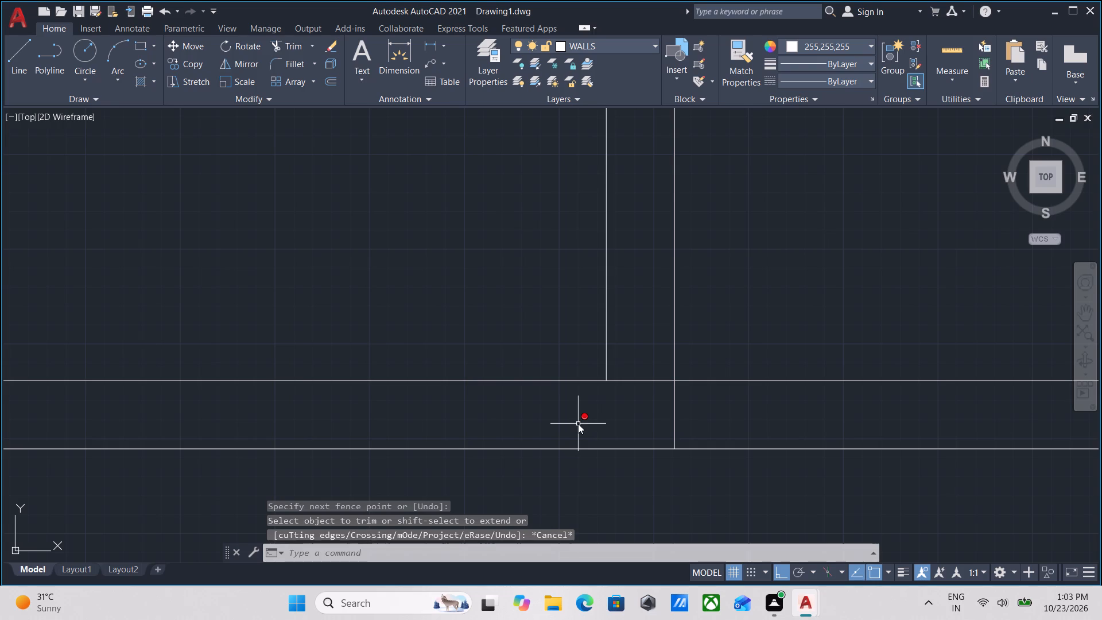
key(Return)
click(608, 378)
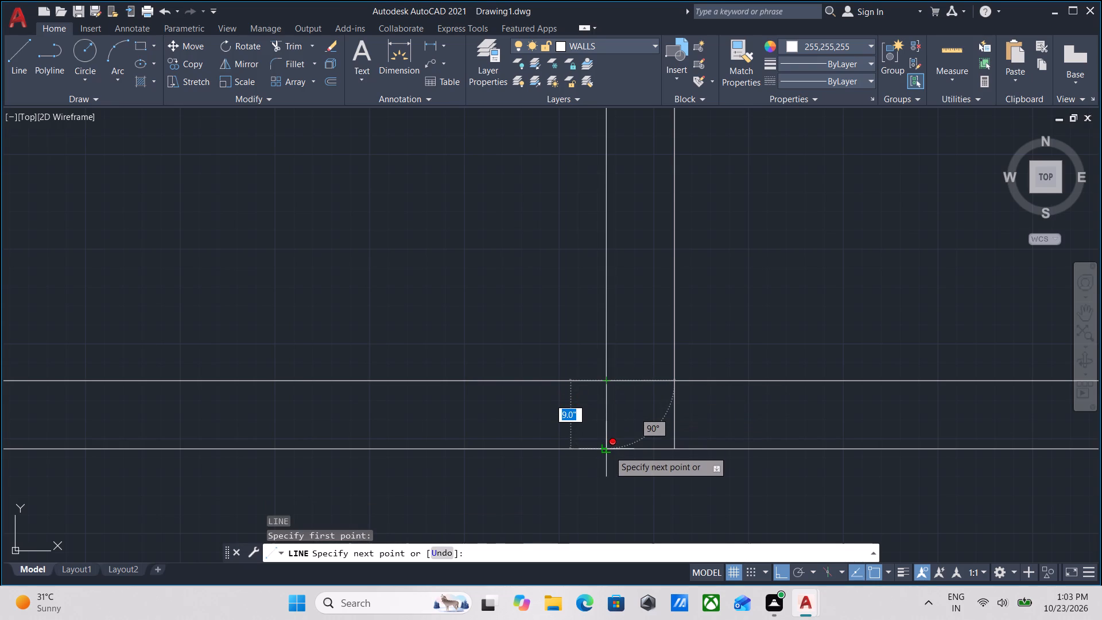
click(609, 451)
key(Escape)
Offset the new cross line 1' west along the long horizontal wall as the first door jamb.
click(630, 418)
click(575, 404)
key(o)
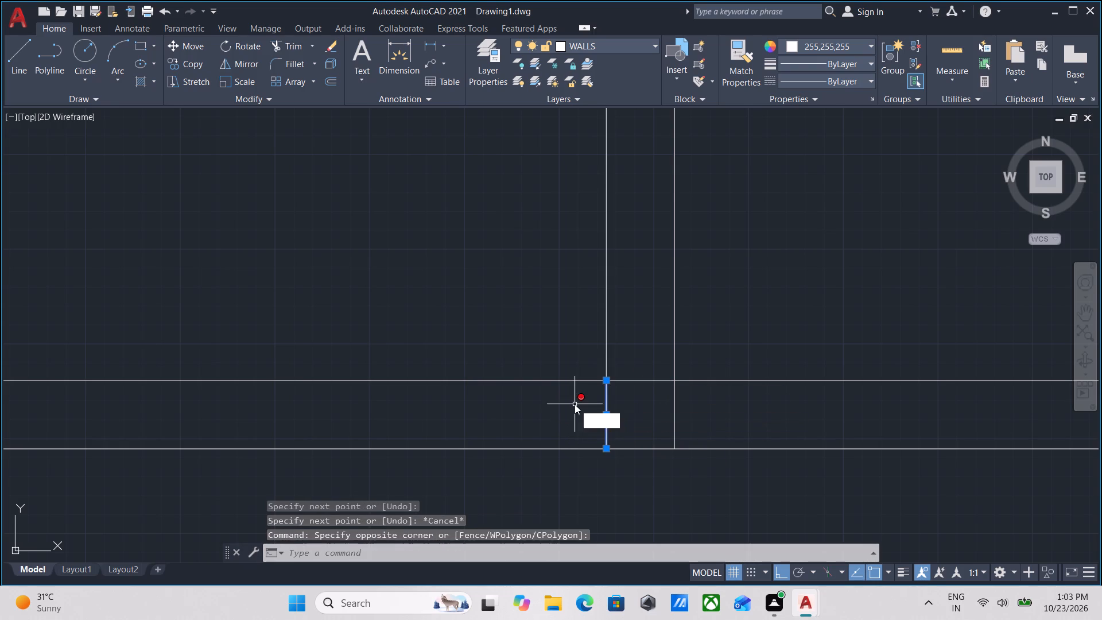
key(Return)
click(603, 414)
click(531, 414)
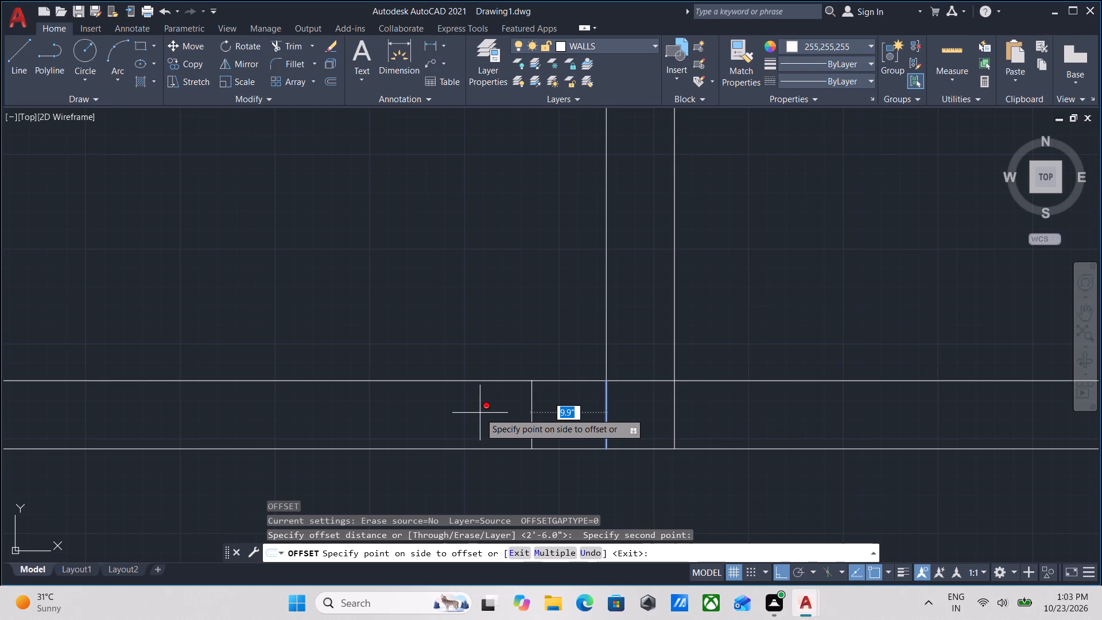
text(1')
key(Return)
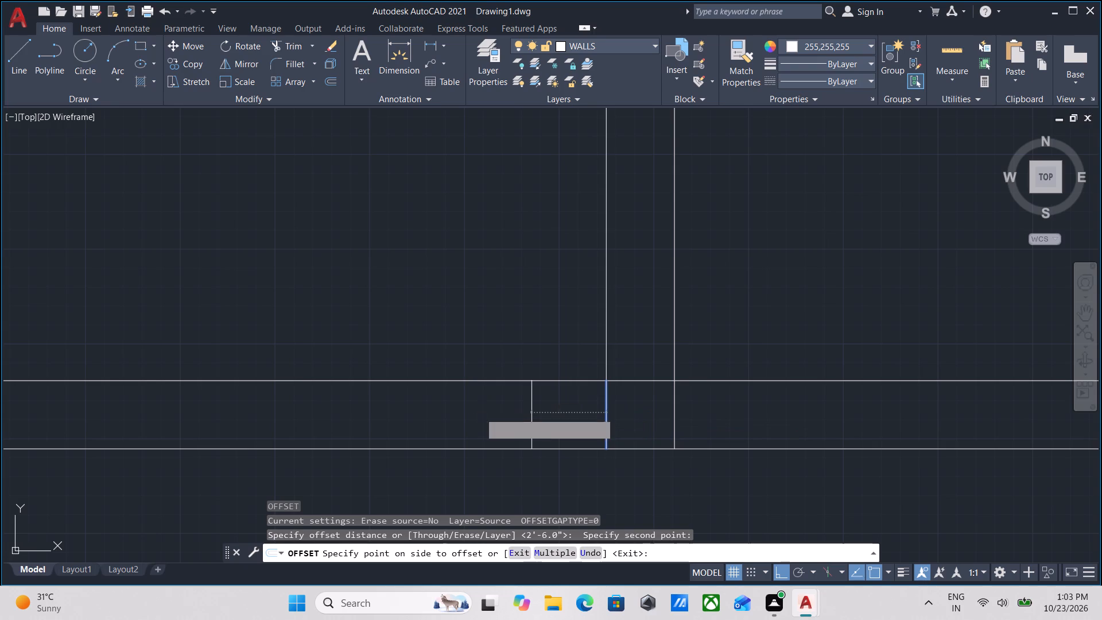
Offset the first door jamb 3'6" west to mark the opening's other side in the long horizontal wall.
click(514, 409)
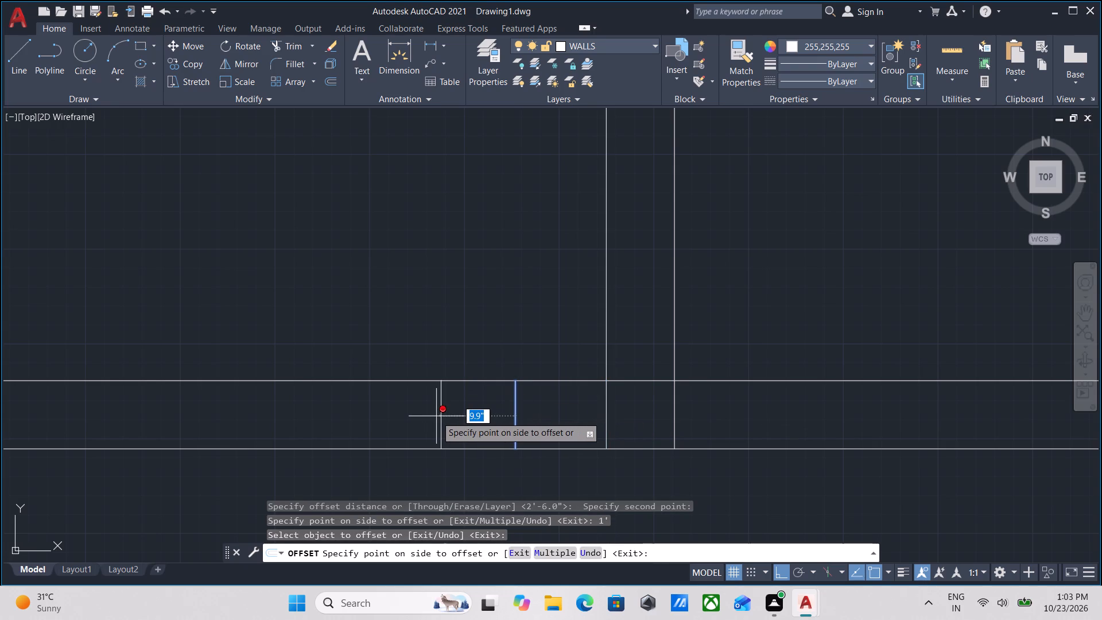
text(3')
key(6)
key(Return)
scroll(436, 416, down, 2)
middle_drag(436, 416, 471, 423)
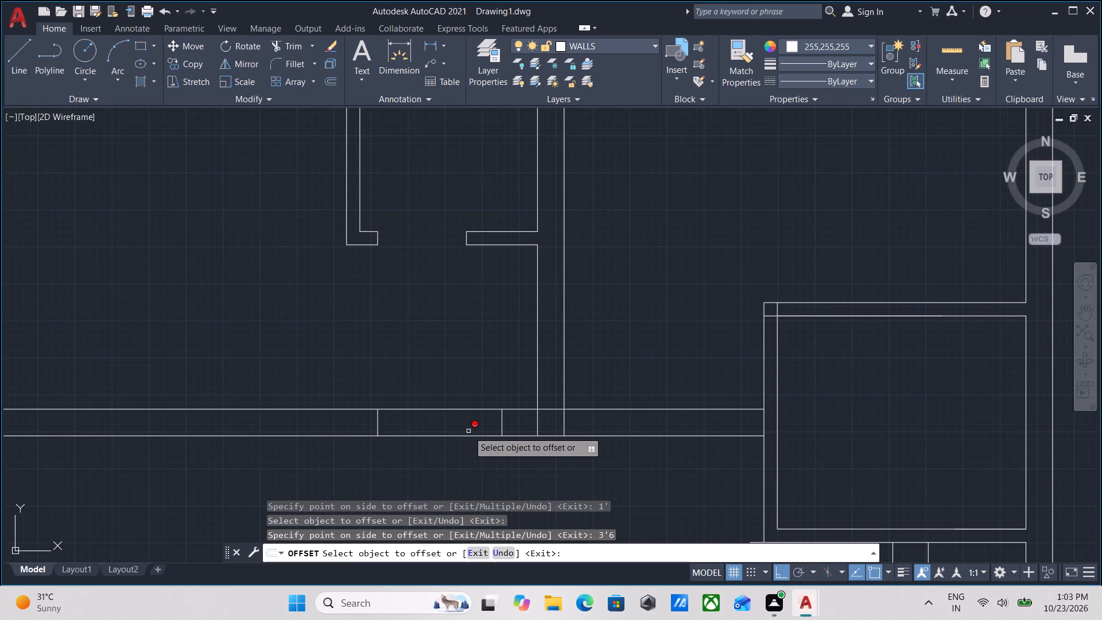
key(Escape)
Trim both long horizontal wall lines between the two jambs to open the 3'6" doorway.
scroll(464, 433, up, 1)
text(TR)
key(Return)
click(464, 468)
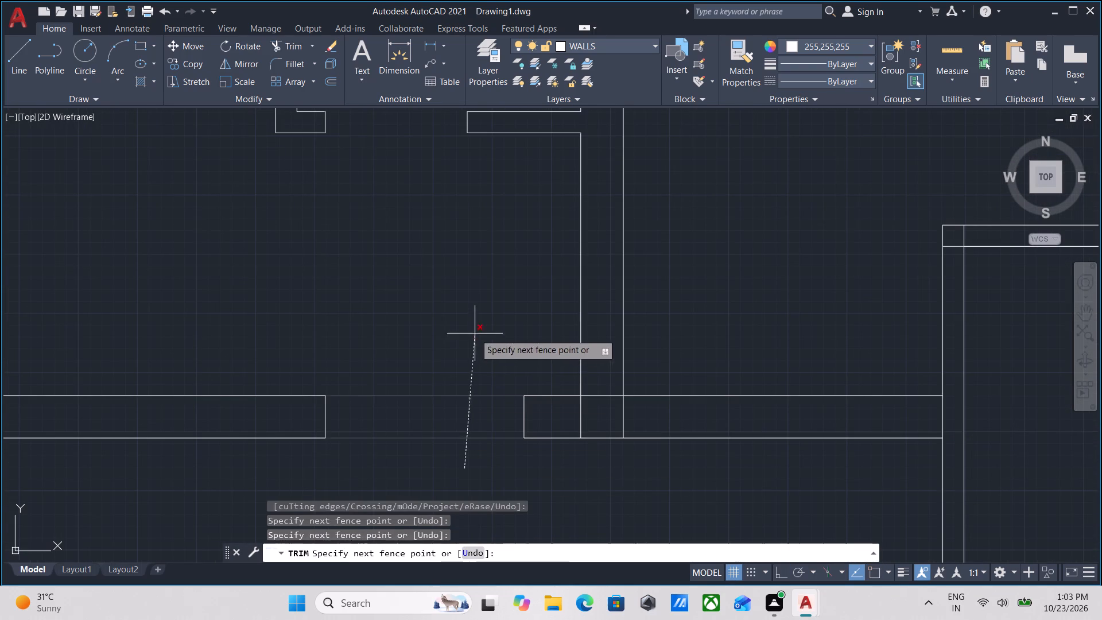
click(475, 334)
Trim the cross line below the partition's west face and the wall's north line between the partition faces.
scroll(578, 414, up, 1)
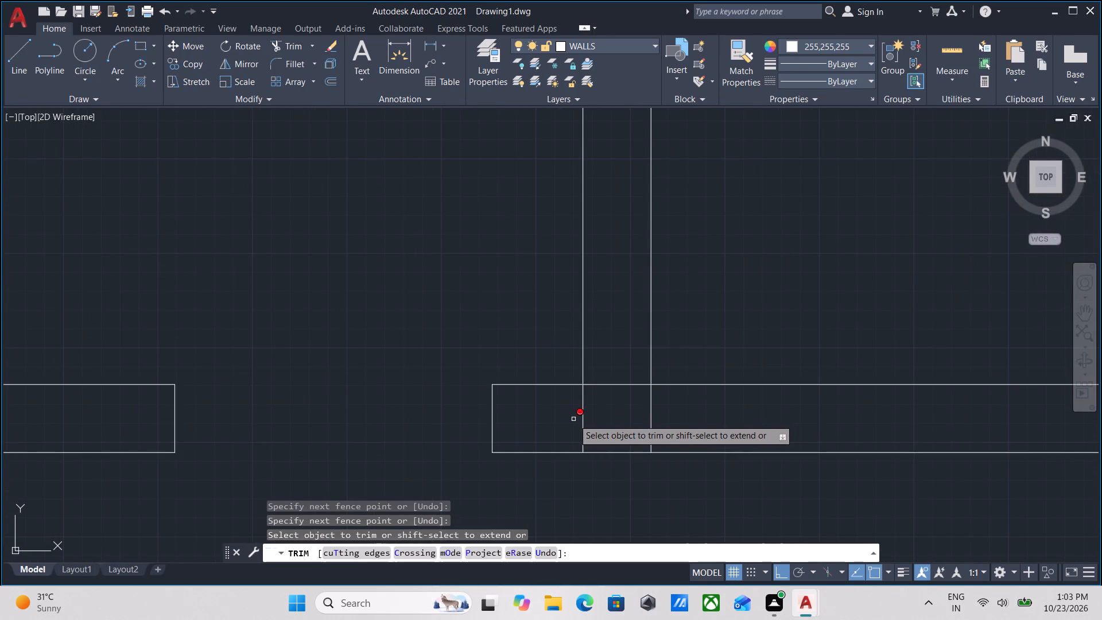
click(562, 420)
click(608, 423)
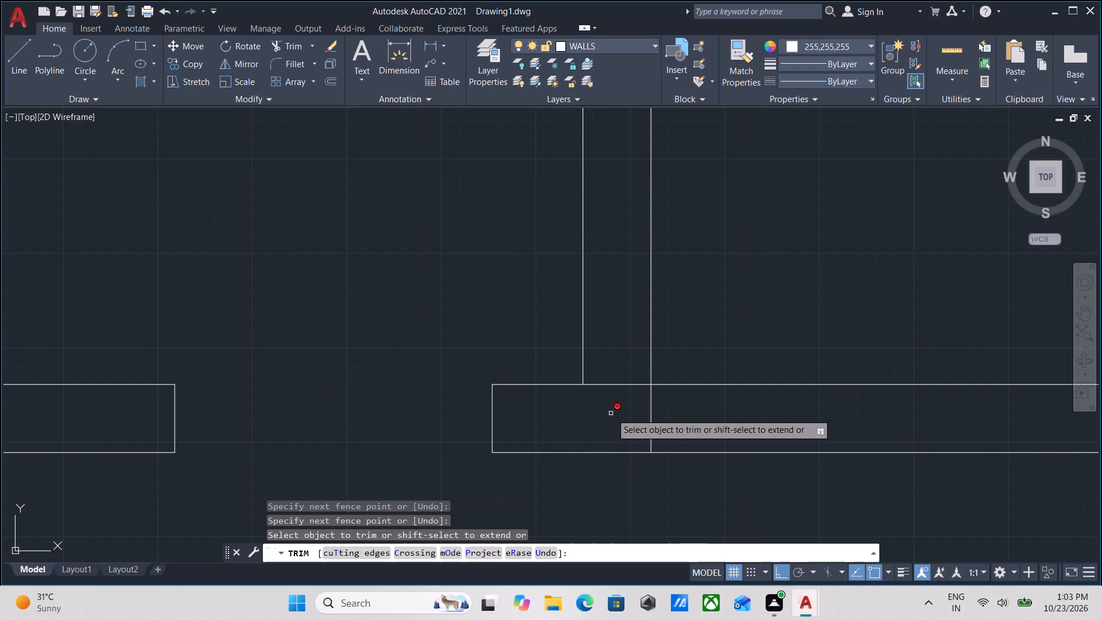
click(614, 398)
click(614, 375)
key(Escape)
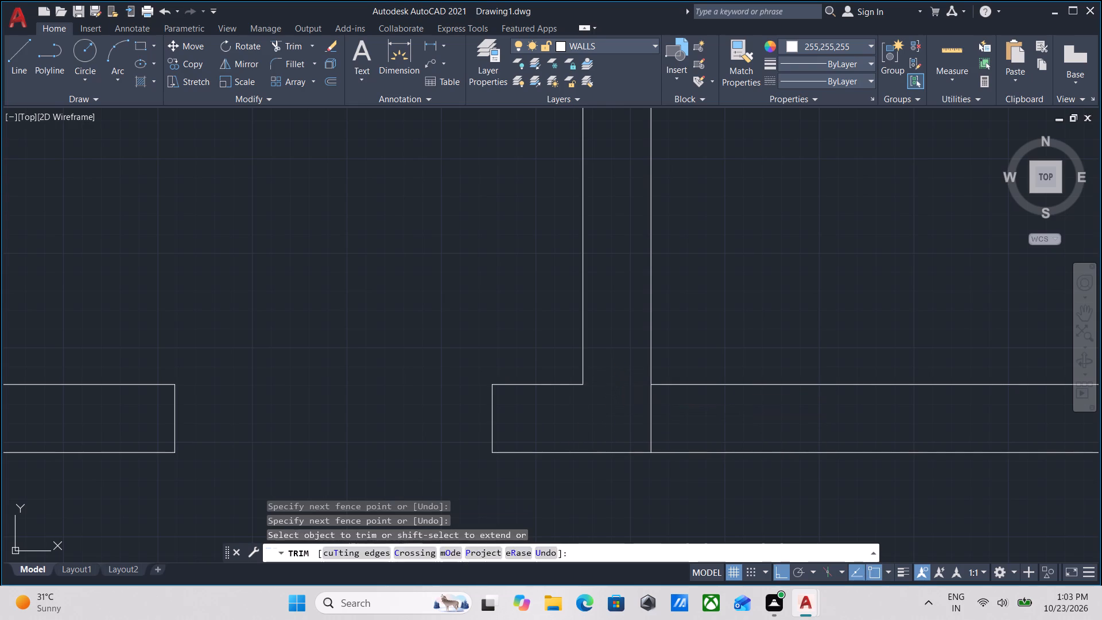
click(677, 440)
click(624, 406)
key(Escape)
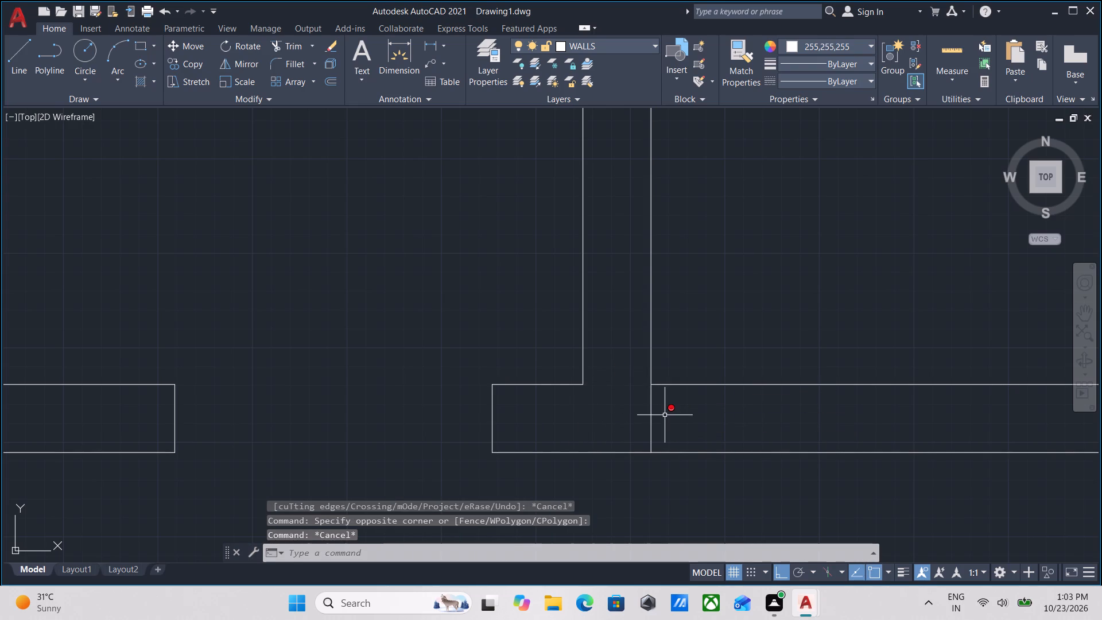
Trim the cross line at the partition's east face out of the long horizontal wall.
text(TR)
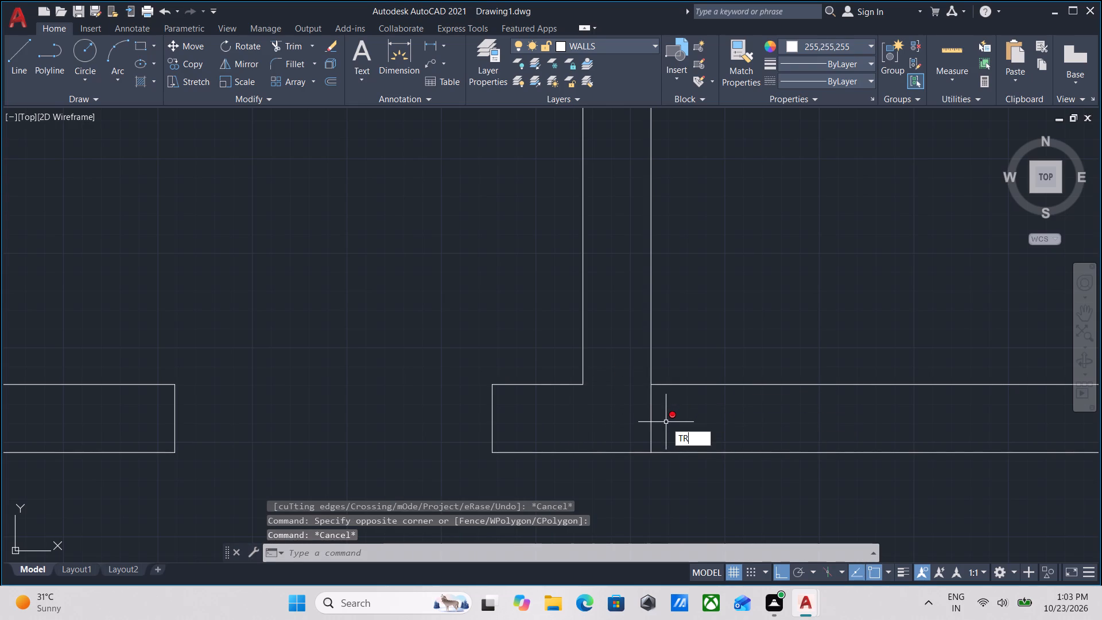
key(Return)
click(666, 422)
click(562, 419)
key(Escape)
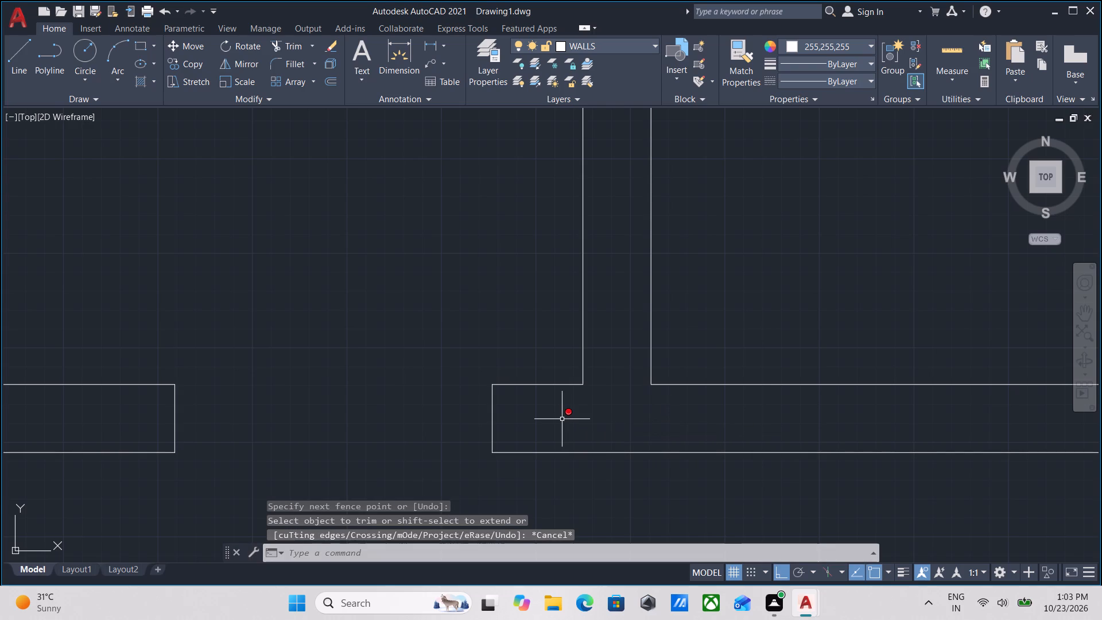
Draw a cross line through the long horizontal wall, in line with the partition's east face.
key(l)
key(Return)
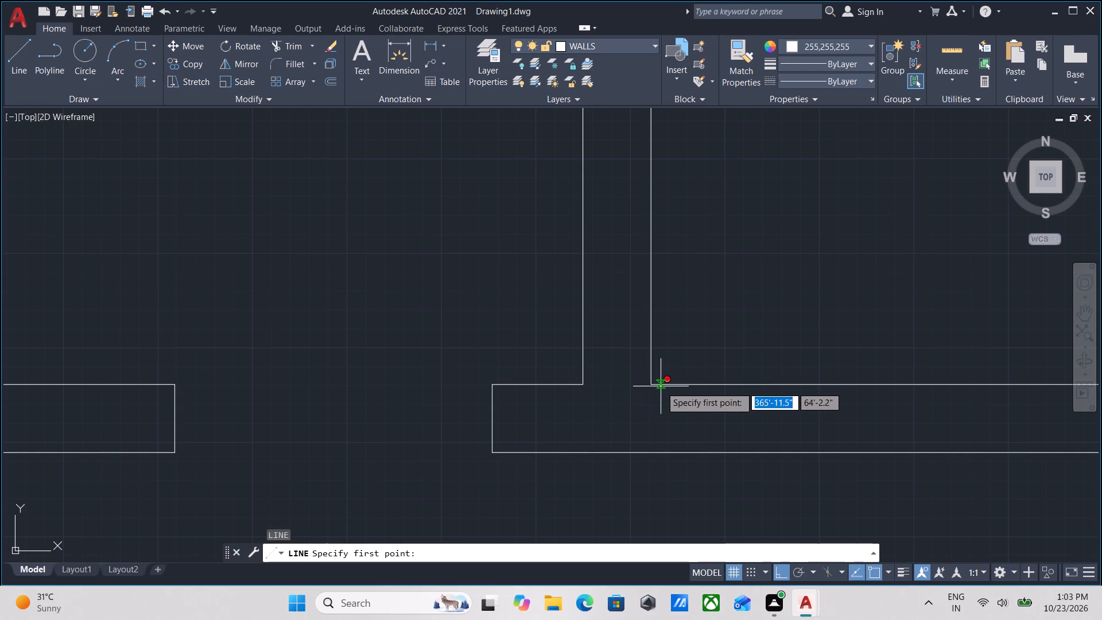
click(647, 384)
click(647, 452)
key(Escape)
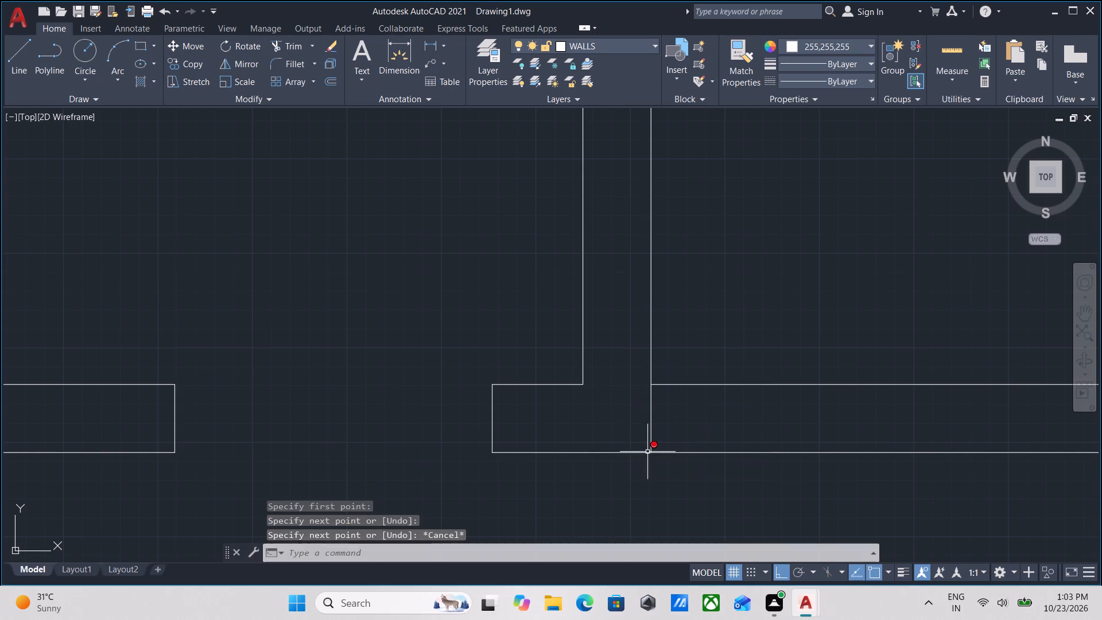
Offset the new cross line 6" east along the long horizontal wall as a door jamb.
click(687, 421)
click(604, 400)
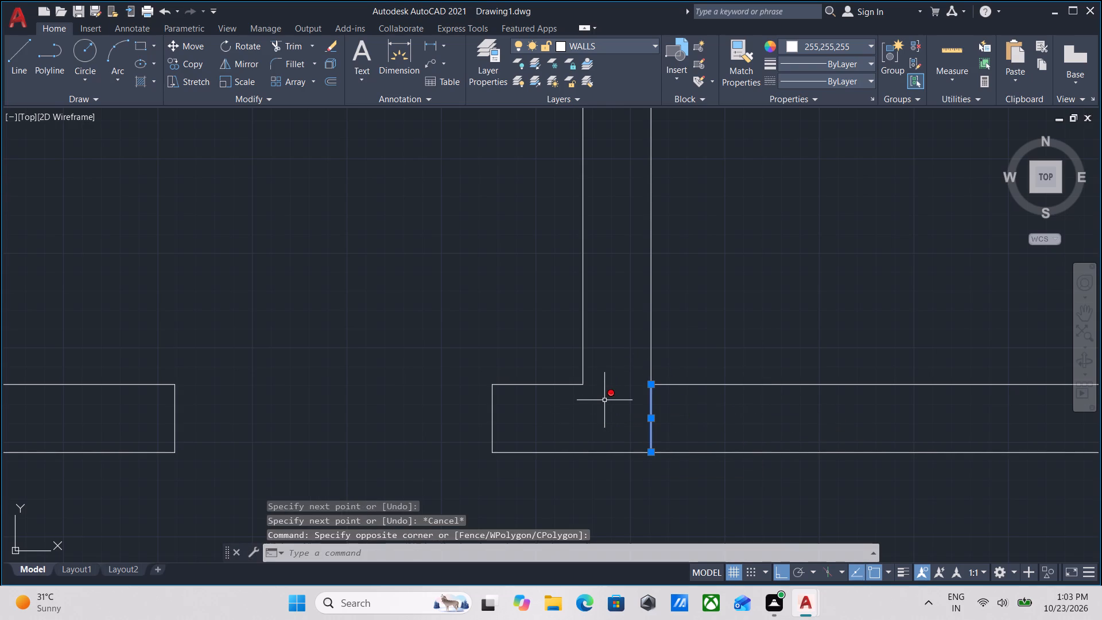
key(o)
key(Return)
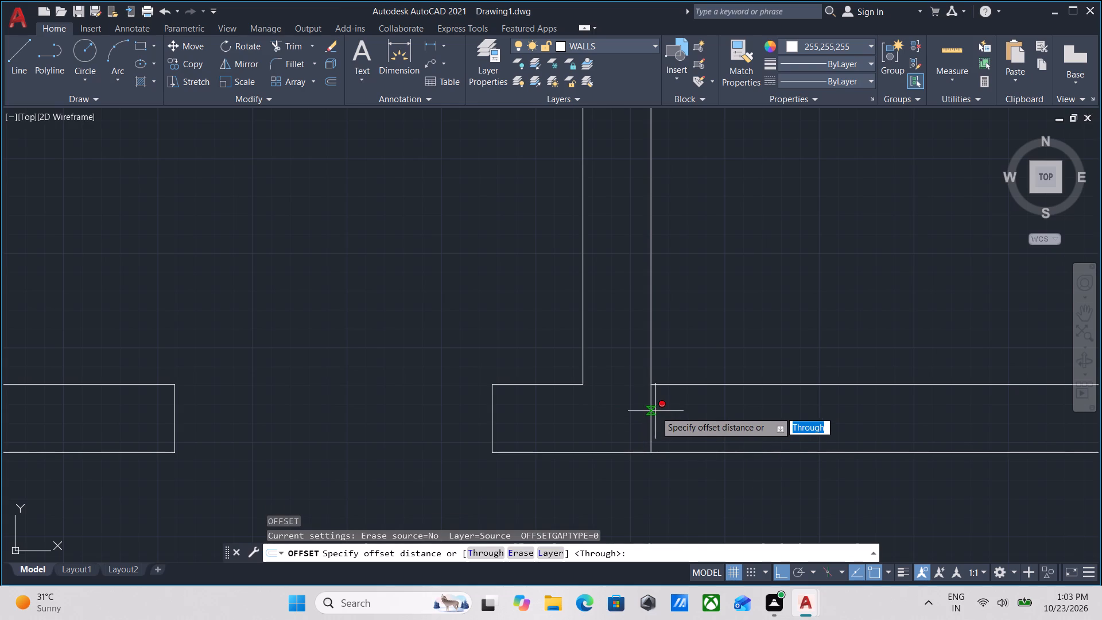
click(654, 419)
click(692, 421)
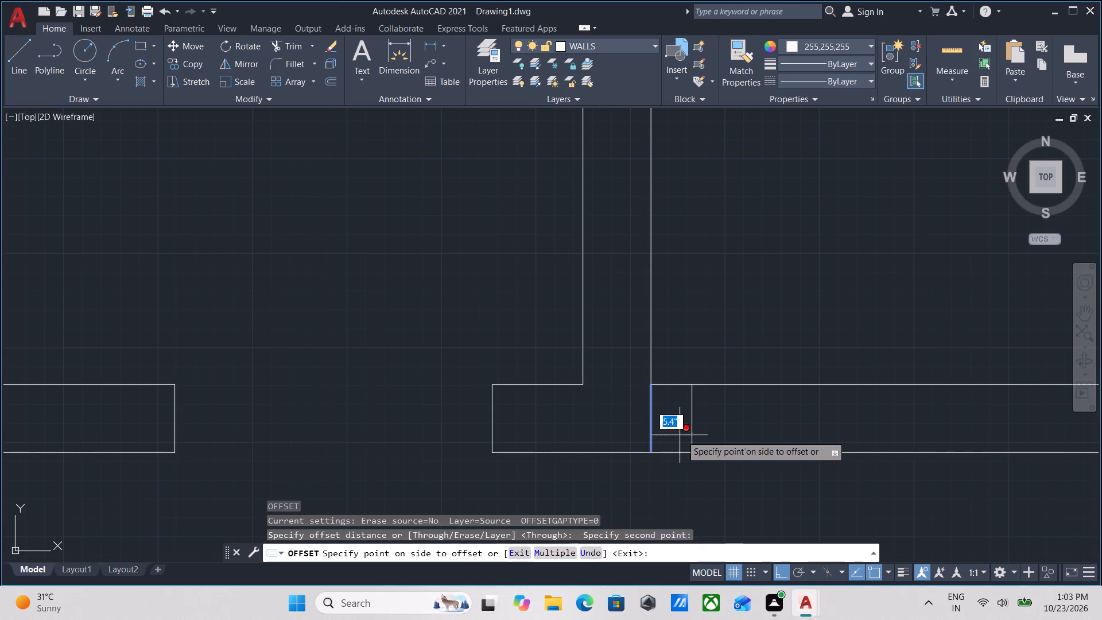
key(6)
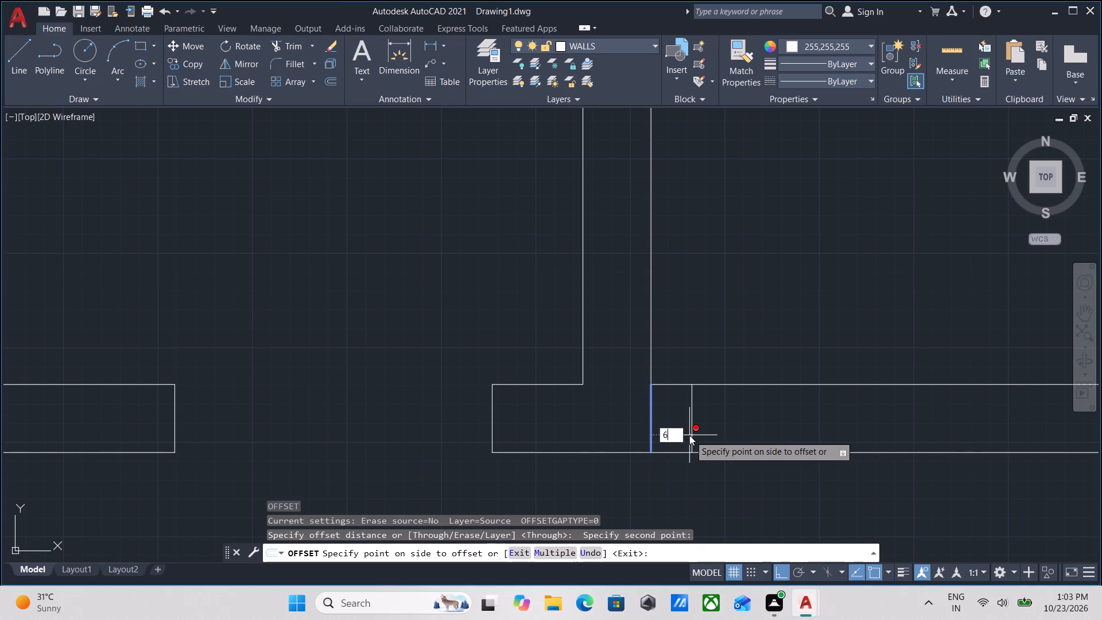
key(shift+quotedbl)
key(Return)
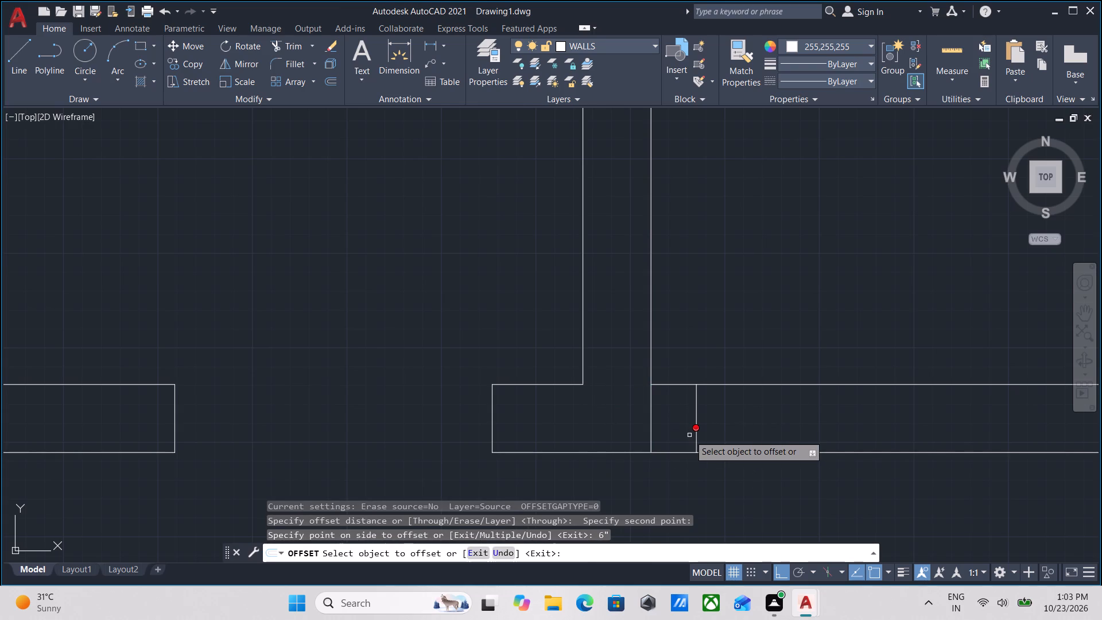
key(Escape)
Offset the 6" jamb line 3'6" east to mark the other side of the second doorway.
scroll(682, 432, up, 2)
scroll(682, 432, down, 1)
middle_drag(681, 432, 627, 445)
click(680, 433)
click(641, 412)
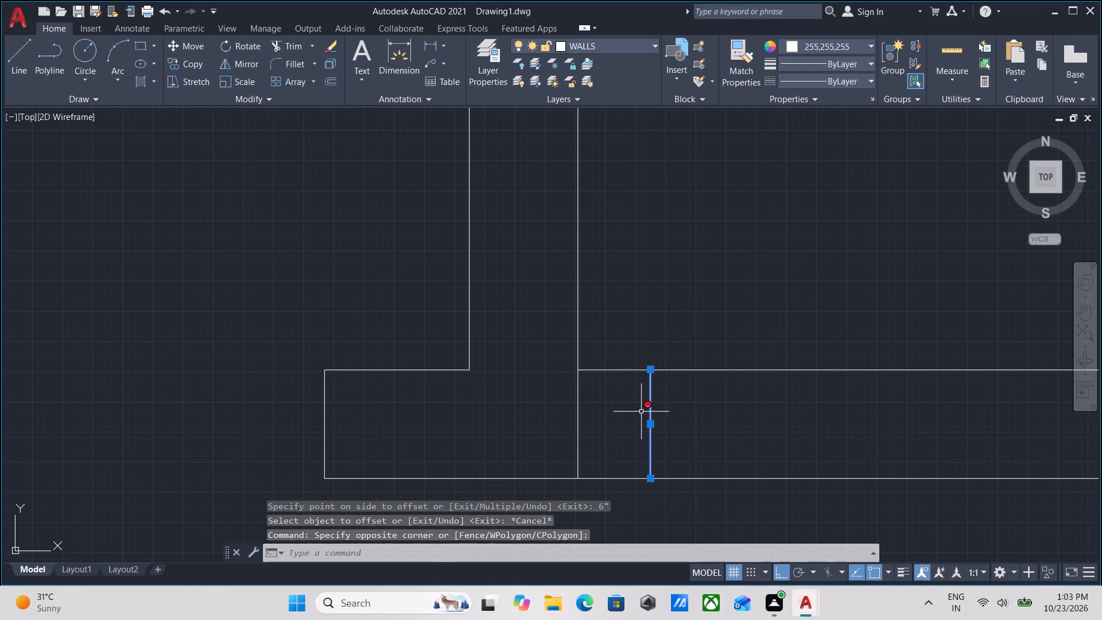
key(o)
key(Return)
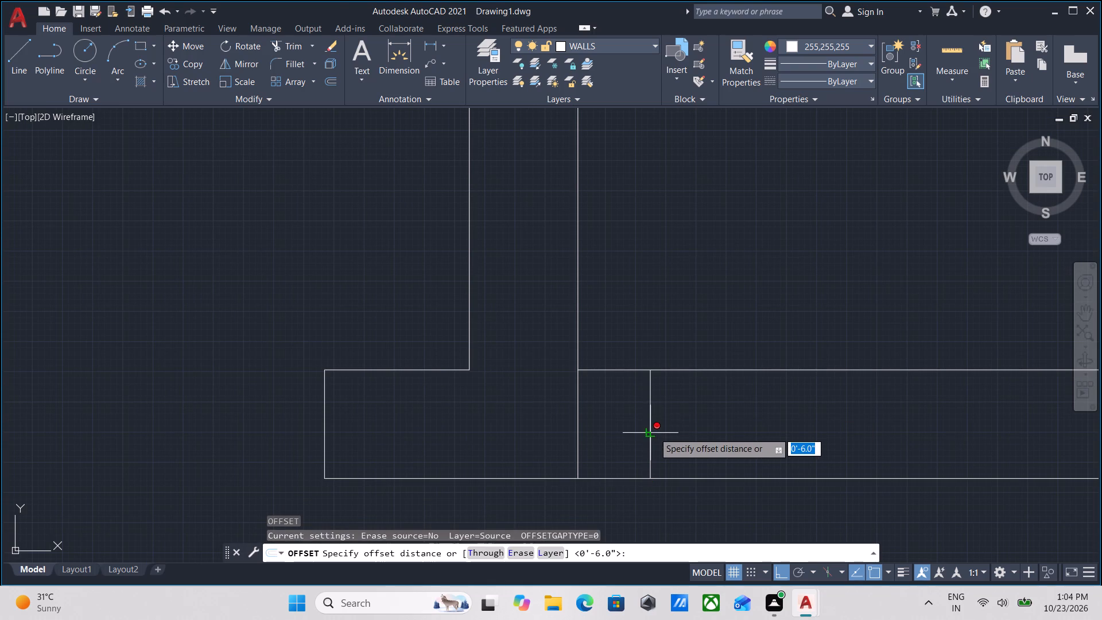
click(650, 421)
click(833, 413)
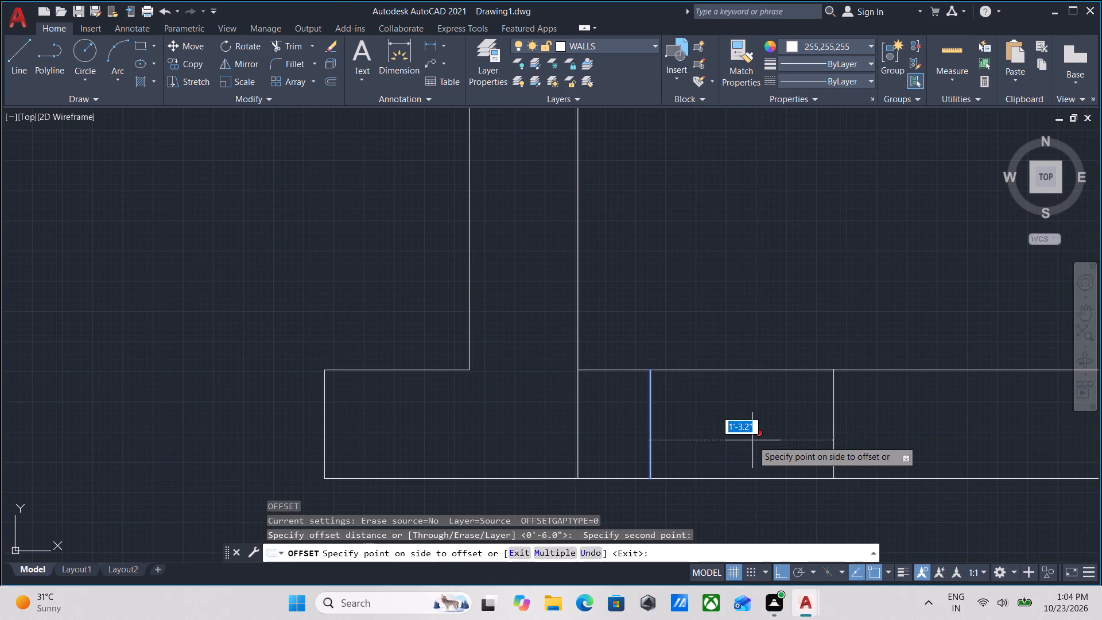
scroll(754, 440, down, 1)
middle_drag(754, 440, 627, 428)
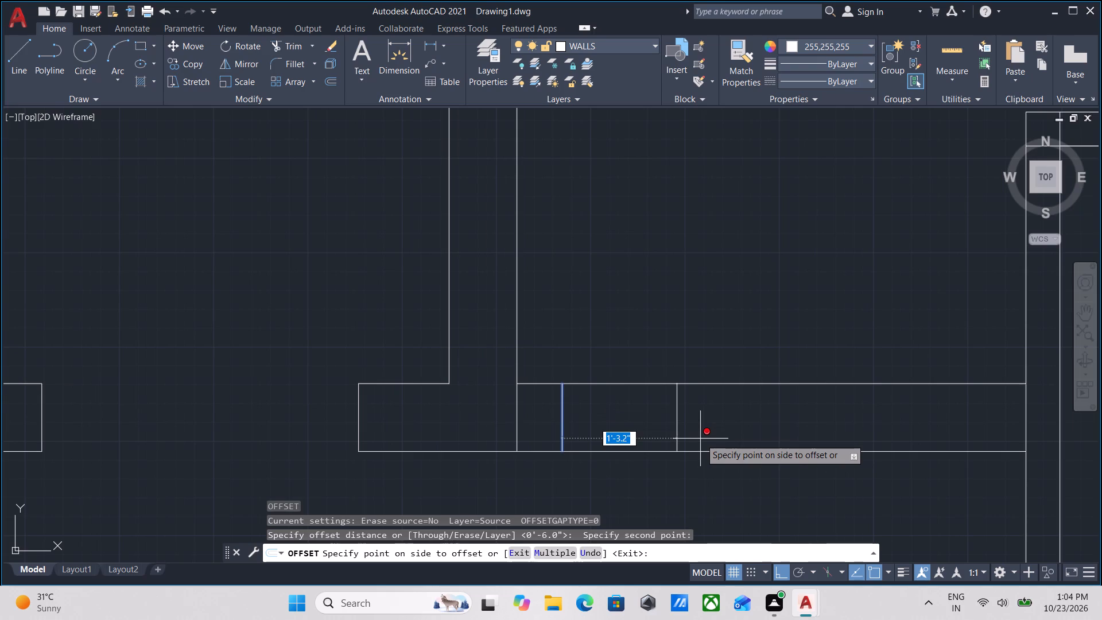
key(3)
text('6)
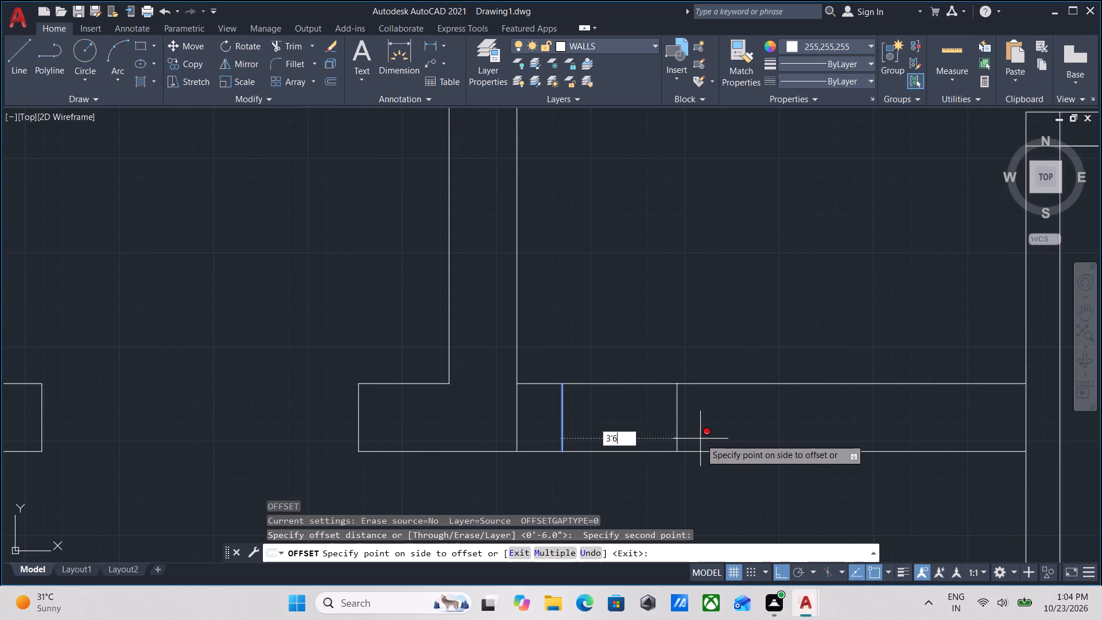
key(Return)
scroll(707, 437, down, 2)
middle_drag(719, 437, 700, 441)
key(Escape)
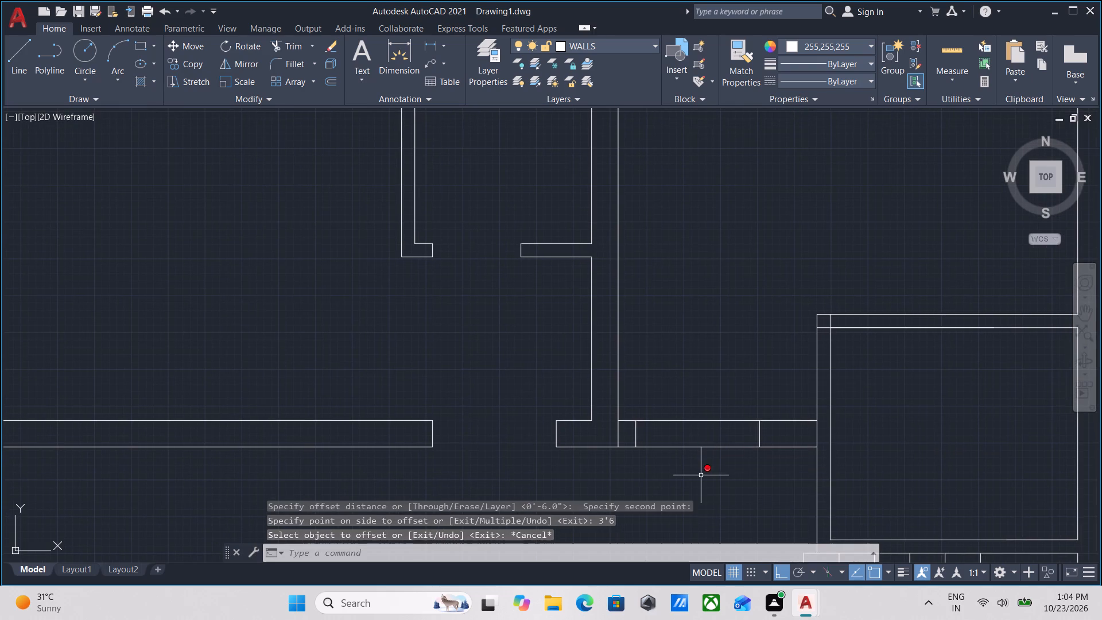
Trim both wall lines between the two new jambs and the helper cross line below the partition's east face.
text(TR)
key(Return)
click(701, 475)
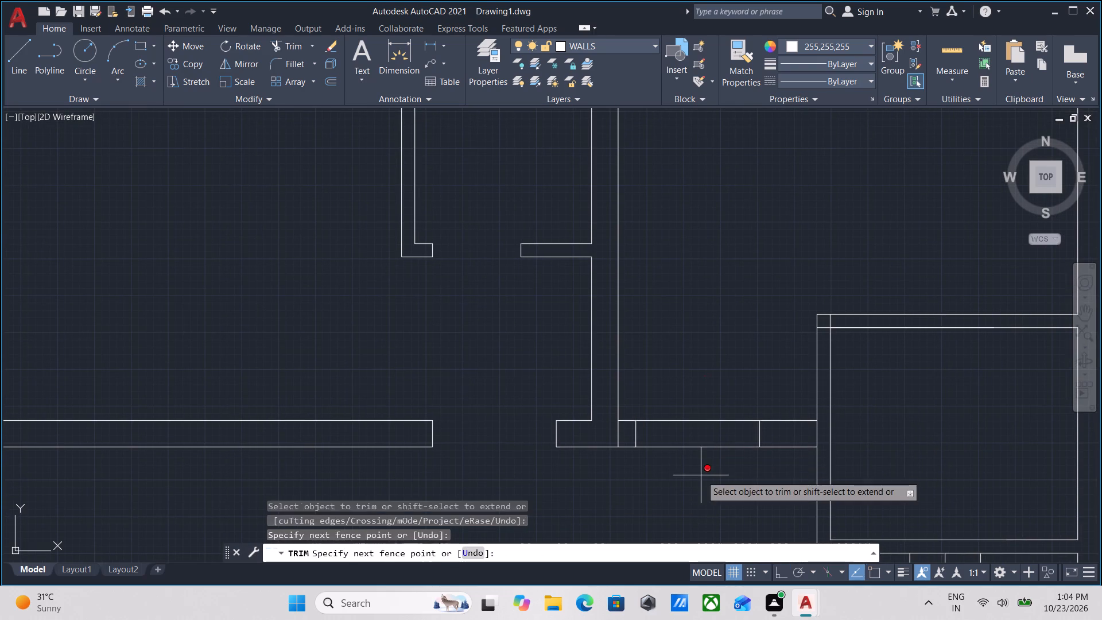
click(700, 369)
scroll(631, 435, up, 2)
click(631, 435)
click(555, 441)
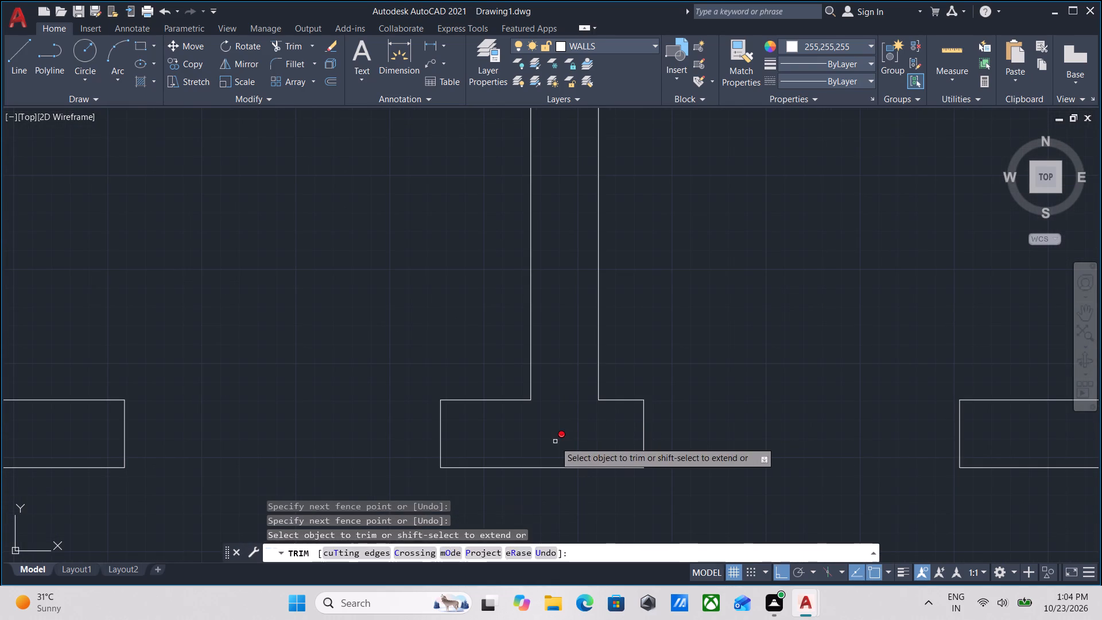
key(Escape)
Examine the new doorways and the wall junctions around the small room north of the stairs.
scroll(555, 441, down, 4)
middle_drag(580, 442, 627, 398)
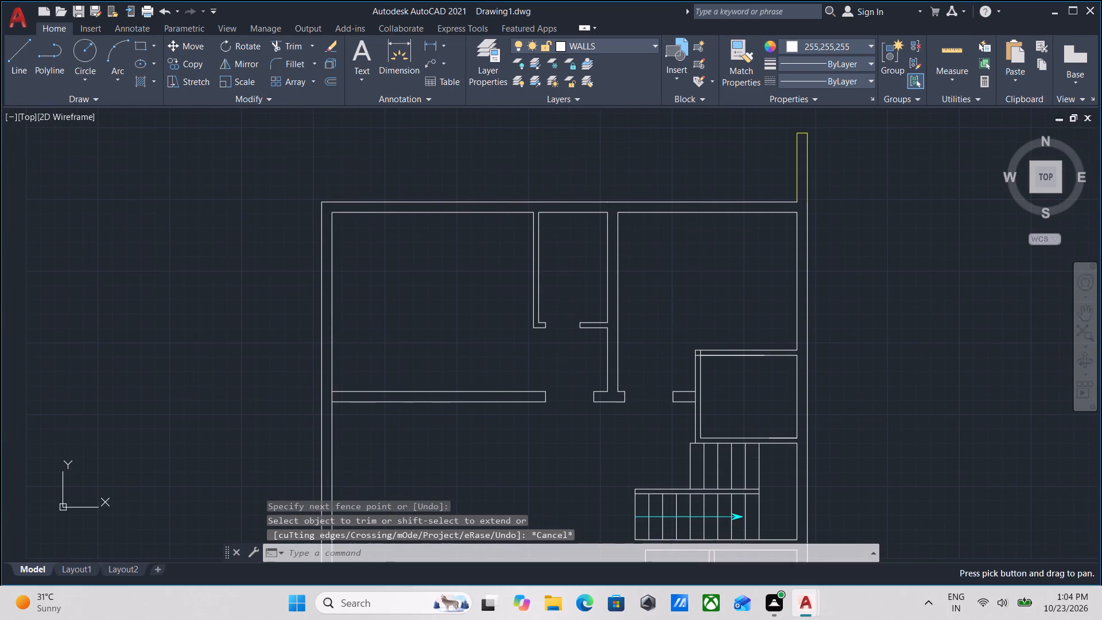
scroll(516, 474, down, 1)
middle_drag(518, 474, 602, 470)
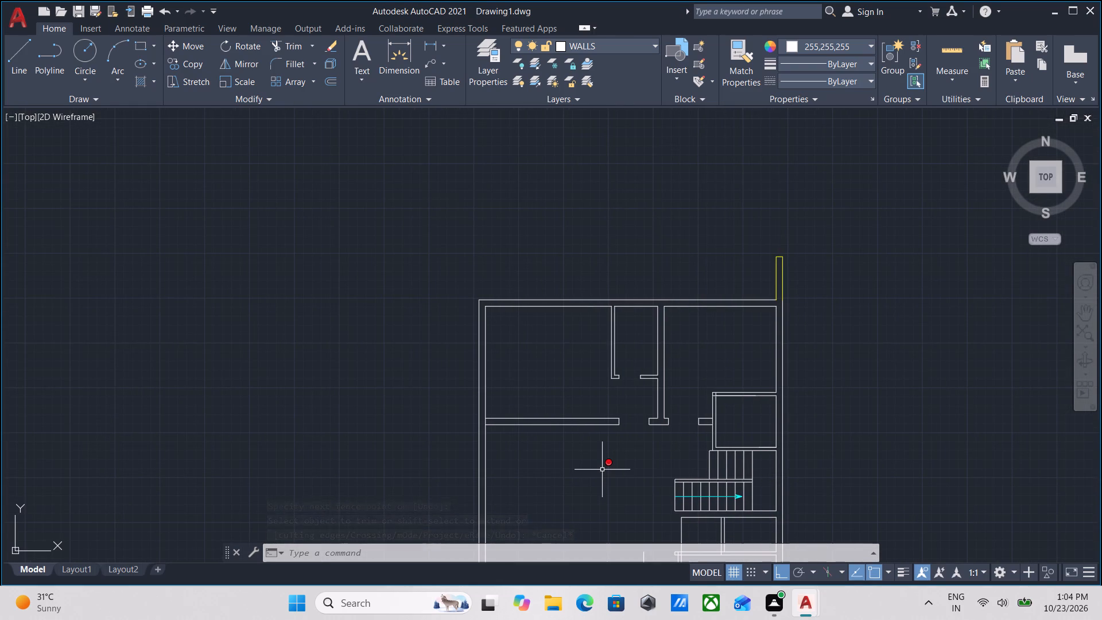
scroll(711, 454, up, 1)
scroll(713, 396, up, 4)
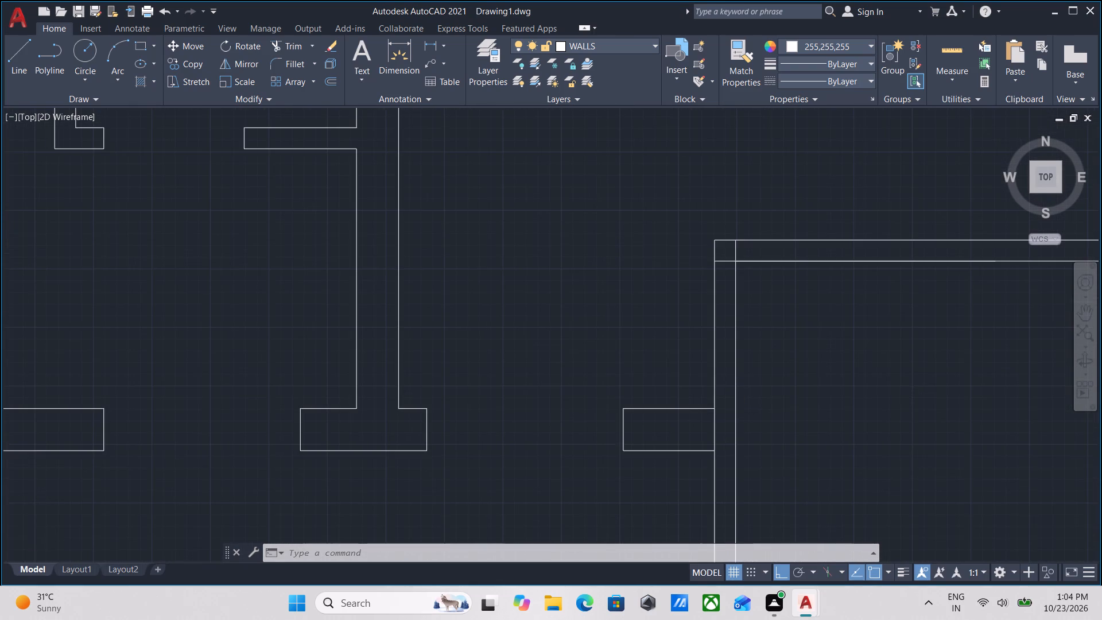
scroll(707, 460, down, 1)
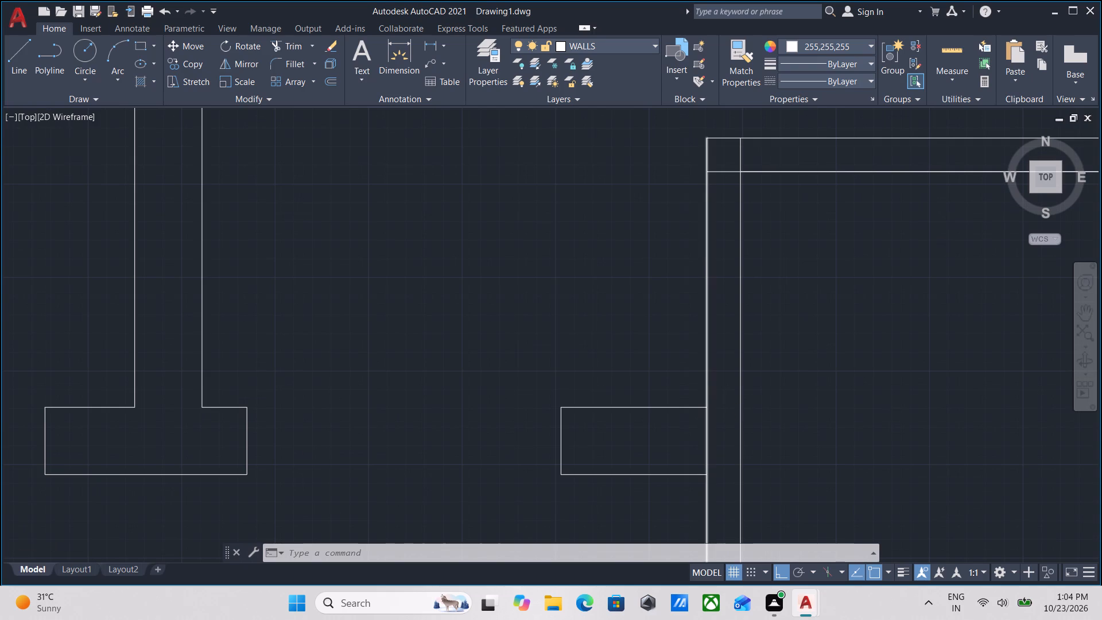
scroll(707, 460, down, 1)
scroll(707, 460, up, 1)
scroll(708, 458, down, 1)
middle_drag(701, 450, 685, 436)
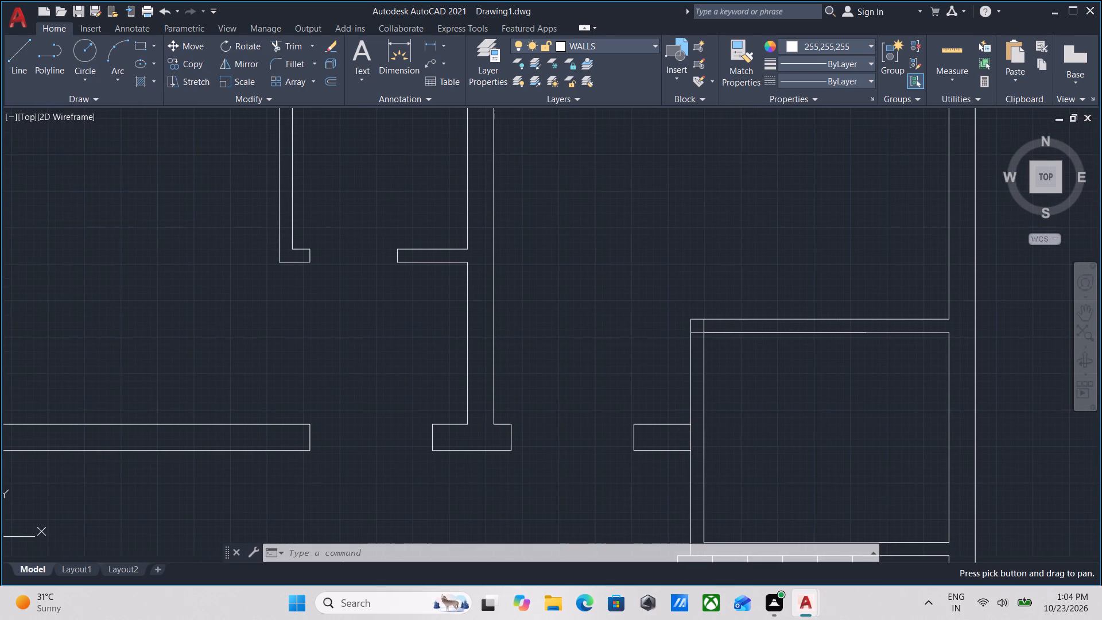
Trim the overlapping inner wall lines at the northwest corner of the small room north of the stairs.
scroll(685, 436, up, 1)
middle_drag(740, 392, 693, 506)
text(TR)
key(Return)
scroll(670, 417, up, 1)
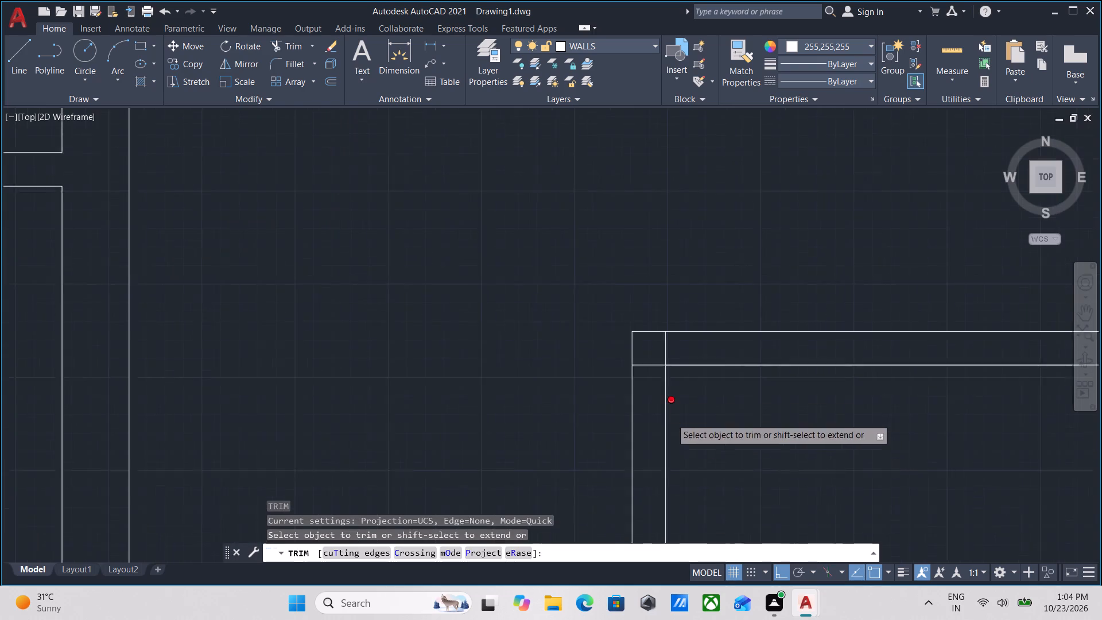
scroll(663, 400, up, 1)
click(681, 320)
click(638, 326)
click(642, 340)
click(640, 393)
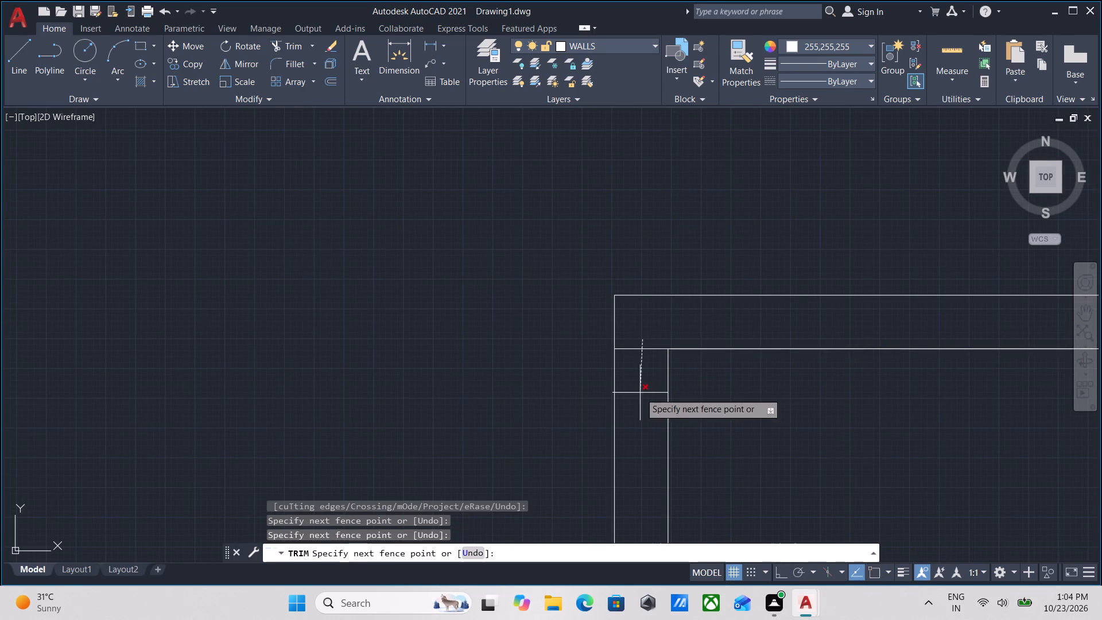
scroll(649, 390, down, 3)
middle_drag(718, 430, 704, 352)
key(Escape)
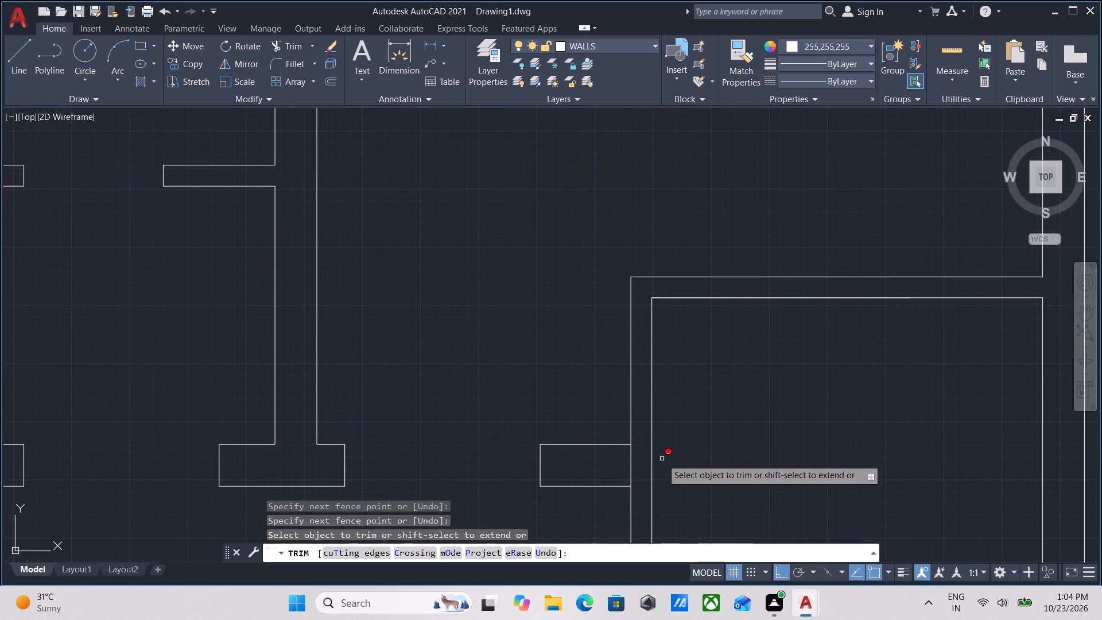
Trim the small room's outer west wall line where the short end of the long horizontal wall joins it.
text(TR)
key(Return)
scroll(624, 474, up, 2)
click(663, 460)
click(626, 454)
key(Escape)
scroll(626, 454, down, 3)
middle_drag(691, 444, 684, 354)
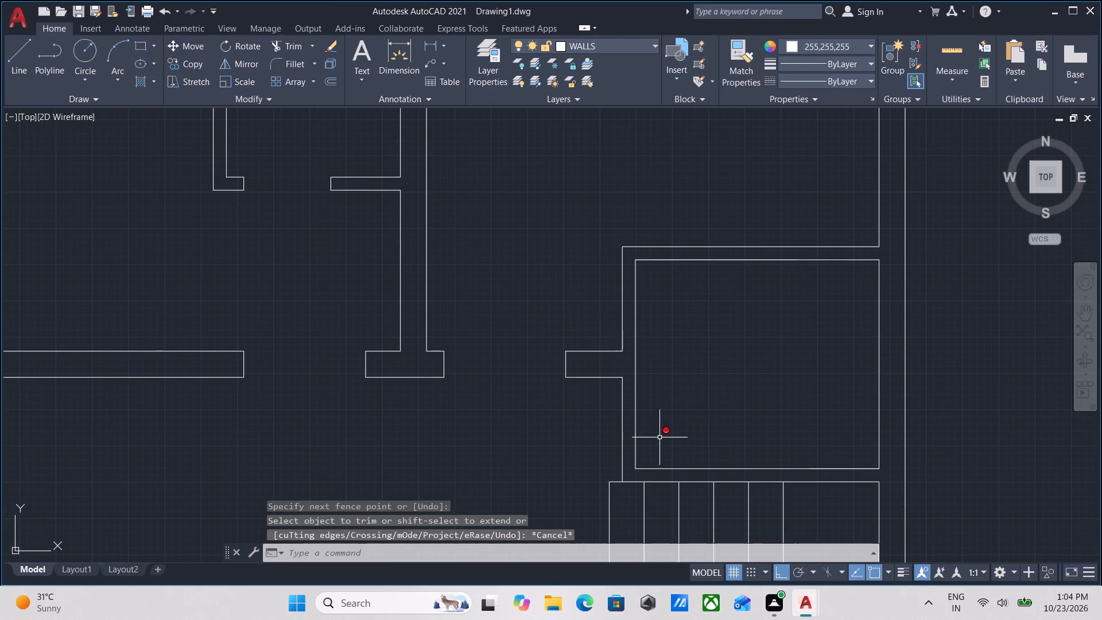
Draw a 4.5" line across the small room's west wall from its inner southwest corner to the outer face.
scroll(653, 441, up, 1)
key(l)
key(Return)
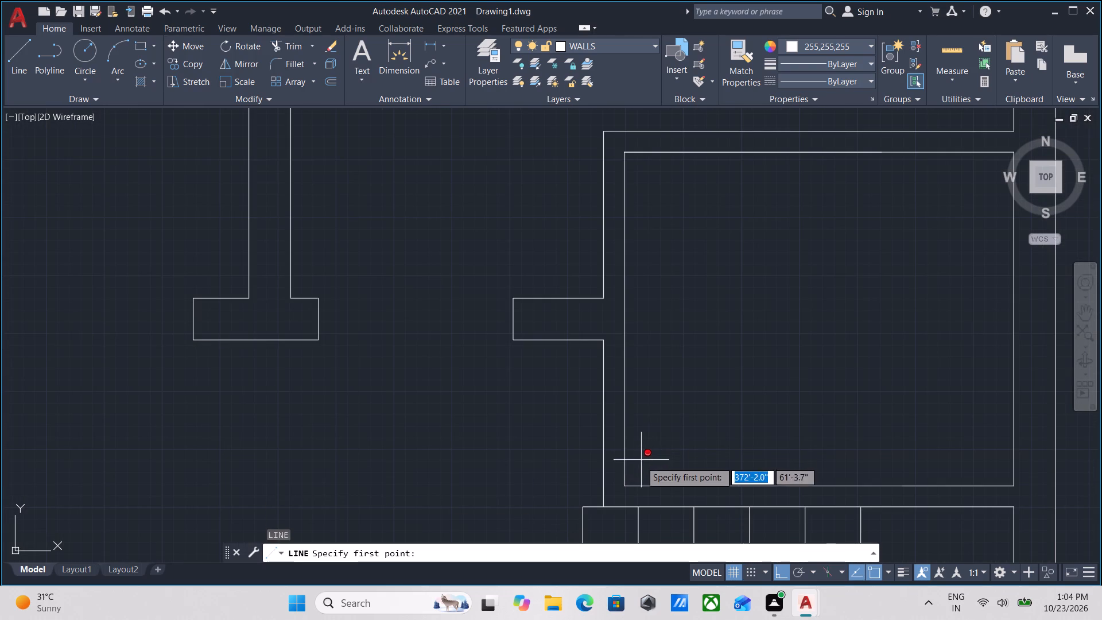
click(626, 486)
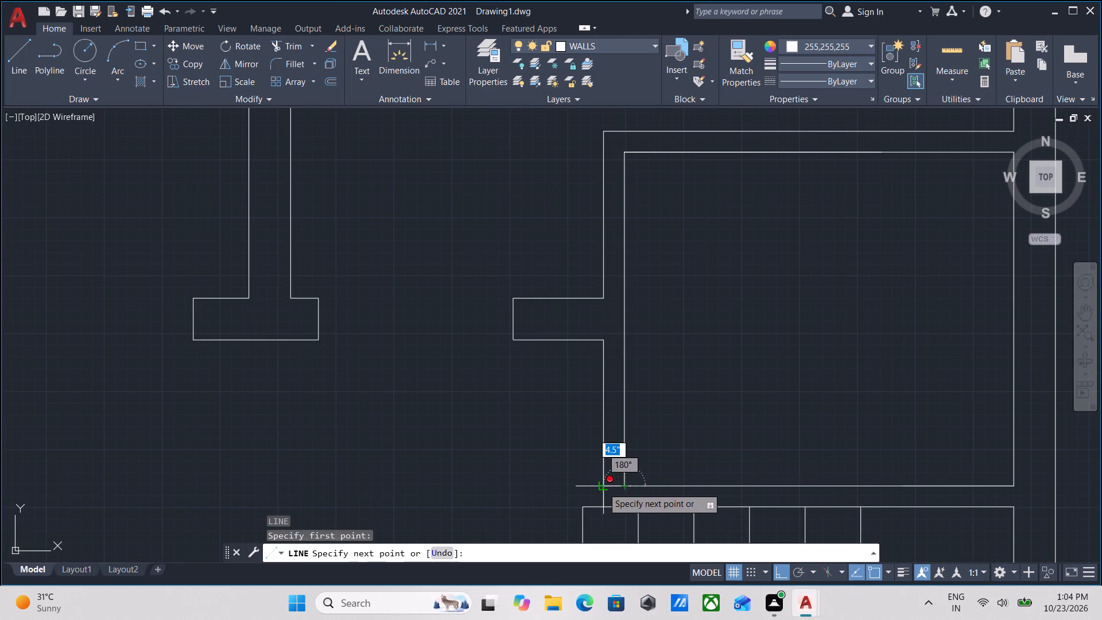
click(603, 487)
scroll(604, 489, up, 3)
key(Escape)
Offset the short cross line 2' north along the small room's west wall to mark the door opening.
drag(633, 506, 635, 494)
click(625, 447)
middle_drag(625, 447, 615, 479)
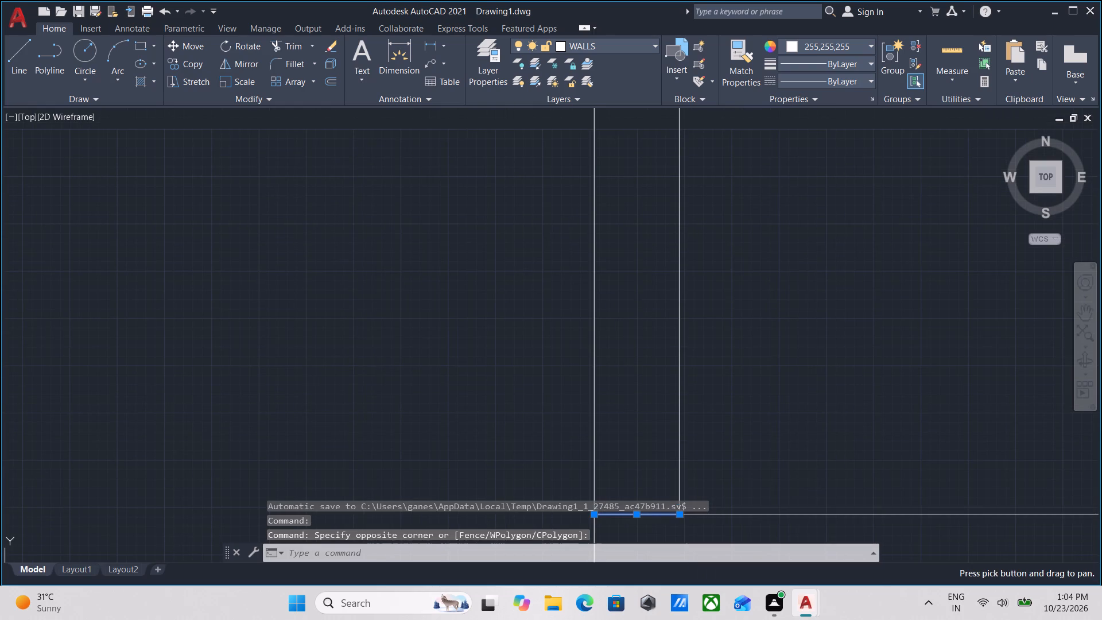
key(o)
key(Return)
scroll(658, 459, down, 2)
middle_click(649, 410)
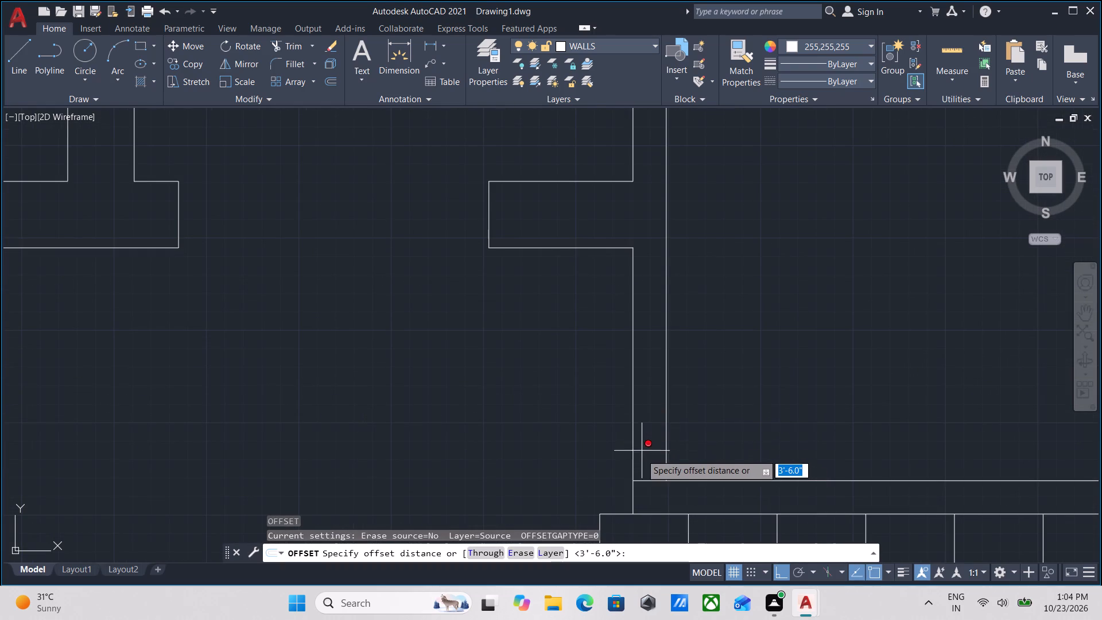
click(650, 483)
click(650, 396)
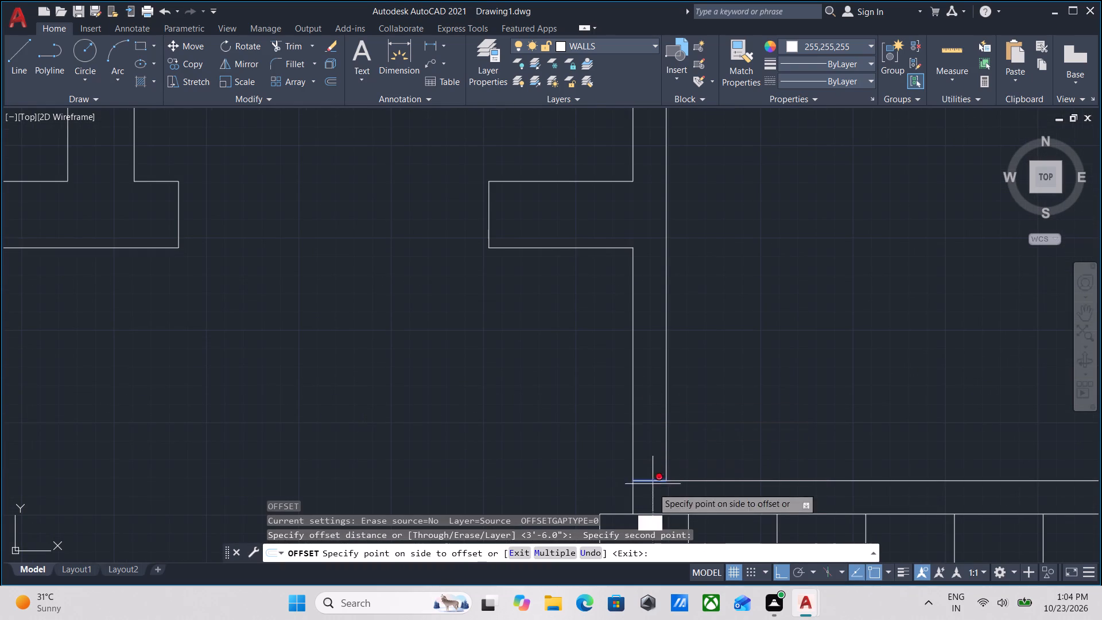
text(2')
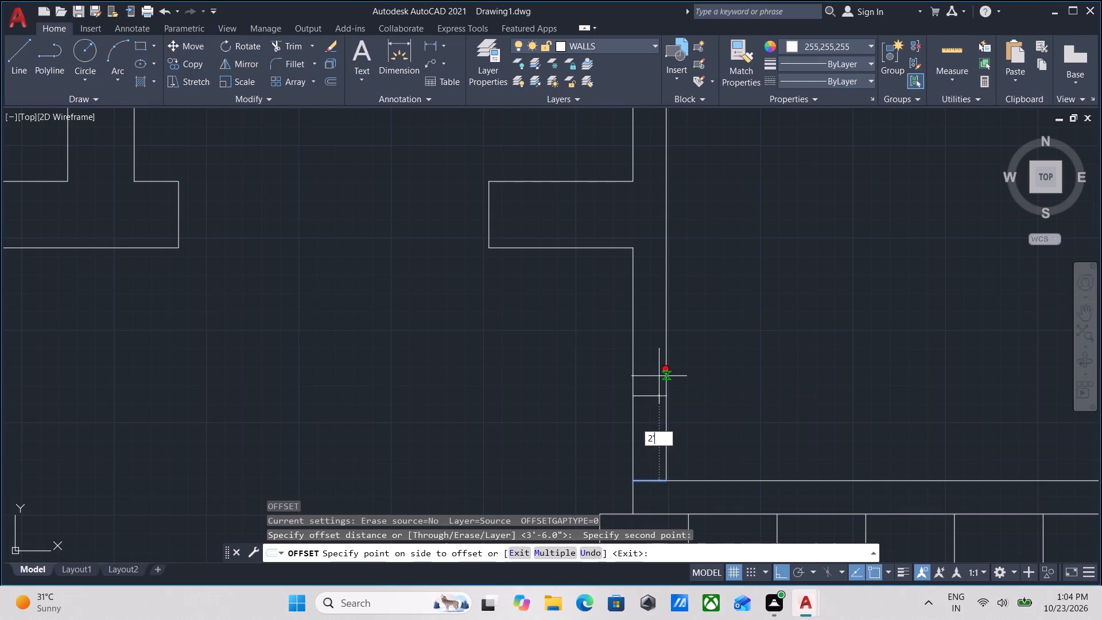
key(Return)
scroll(659, 376, down, 1)
key(Escape)
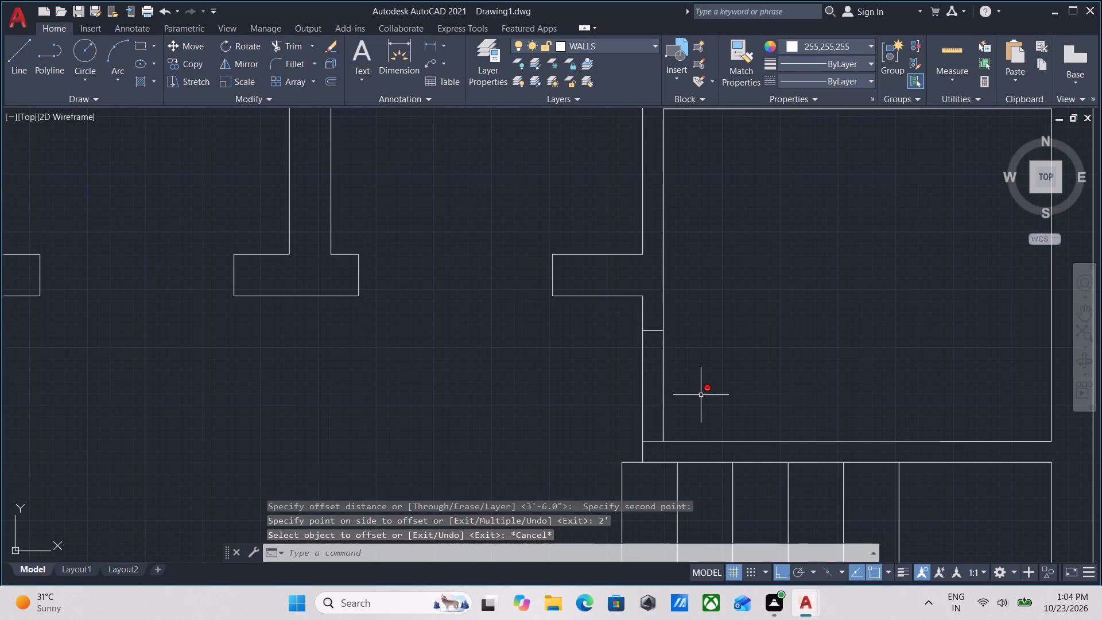
Trim both west wall lines between the two cross lines to open the small room's 2' doorway.
text(TR)
key(Return)
click(701, 395)
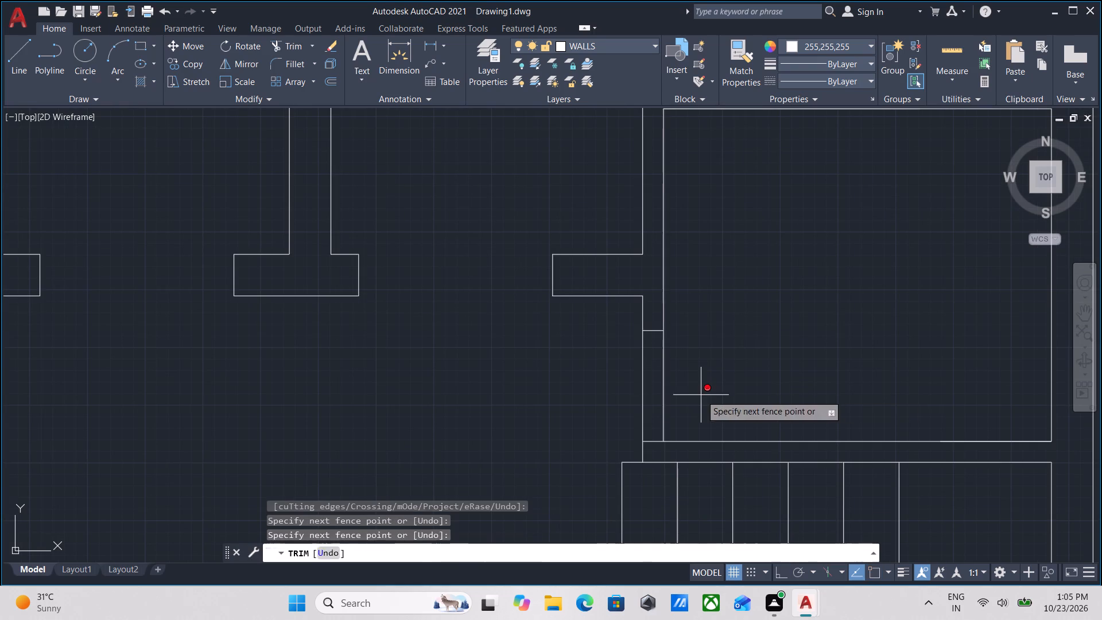
click(587, 393)
scroll(738, 382, down, 3)
middle_drag(737, 386, 726, 439)
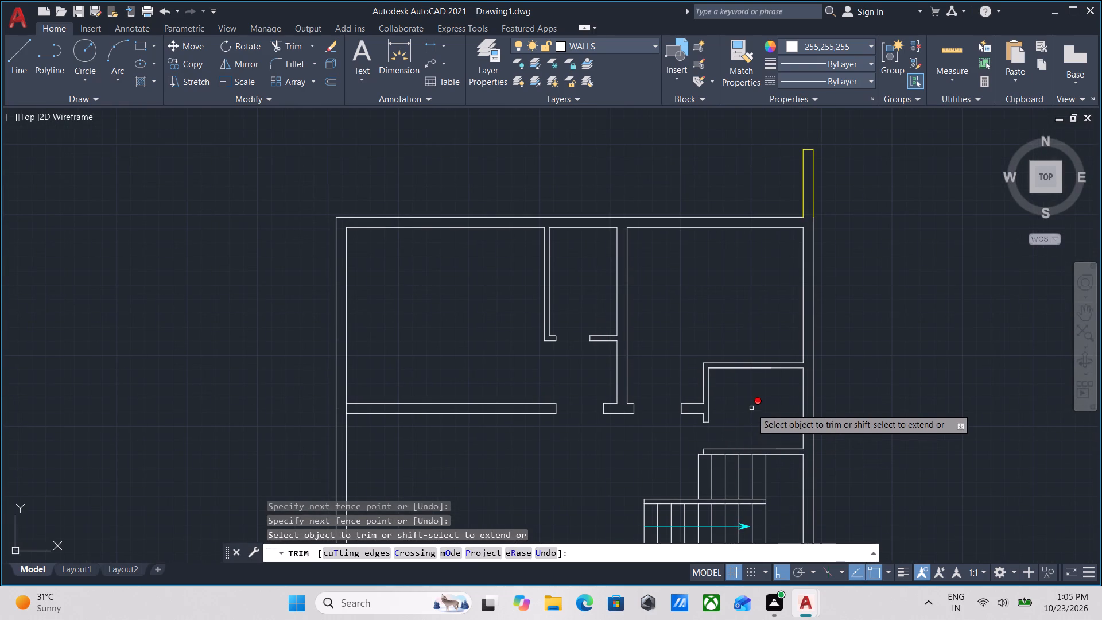
Extend both lines of the southern horizontal wall west to the outer face of the west exterior wall.
middle_drag(751, 408, 801, 371)
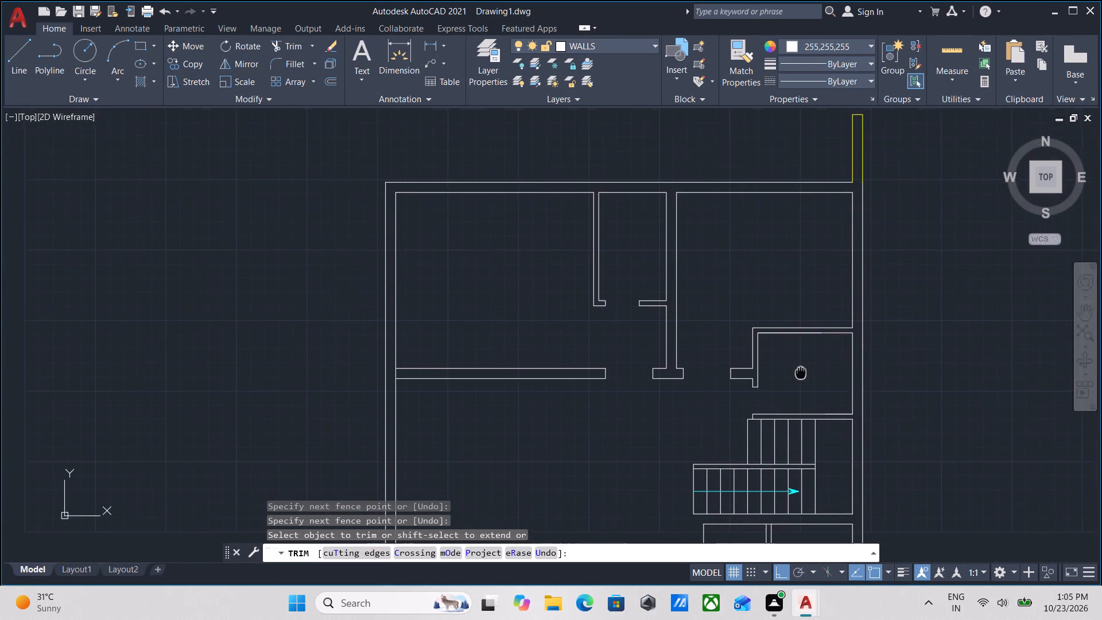
middle_drag(596, 437, 704, 339)
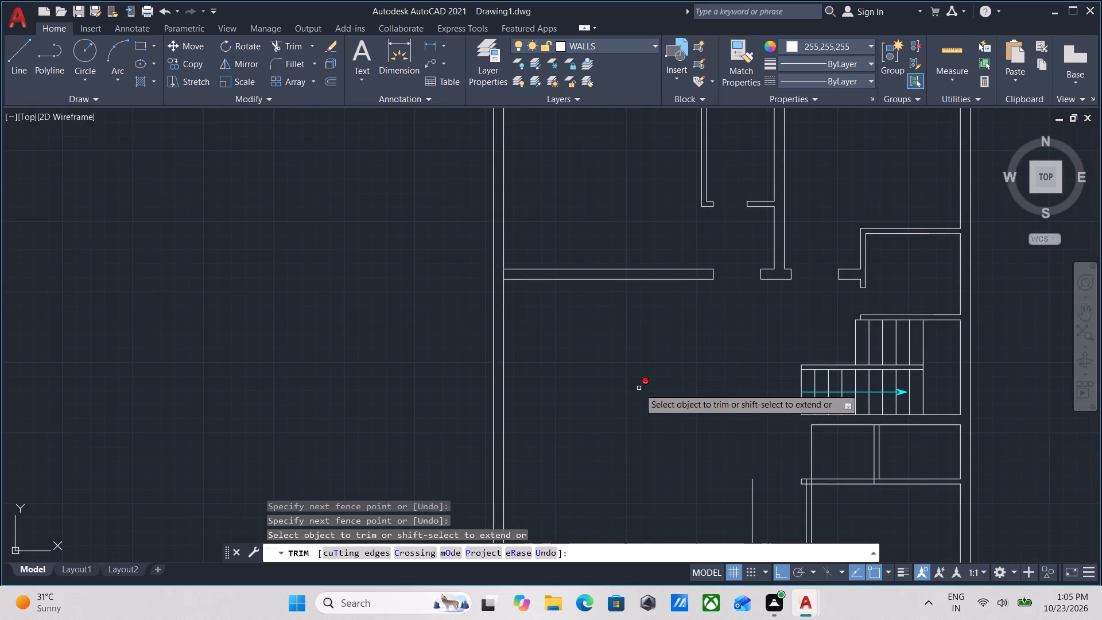
scroll(633, 388, down, 1)
middle_drag(633, 388, 636, 412)
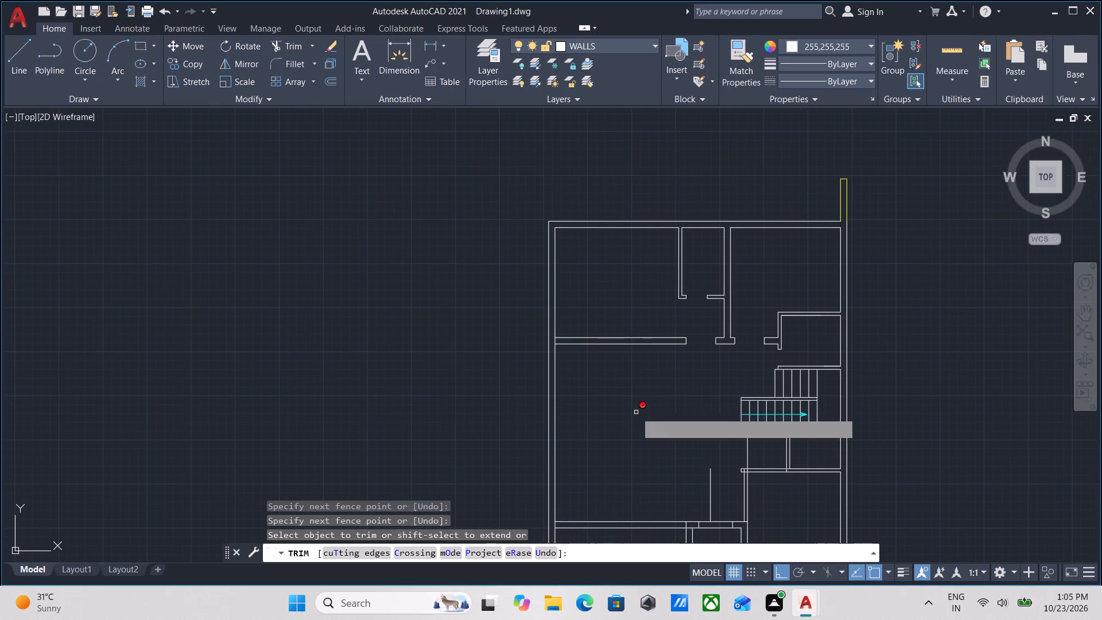
middle_drag(639, 382, 655, 336)
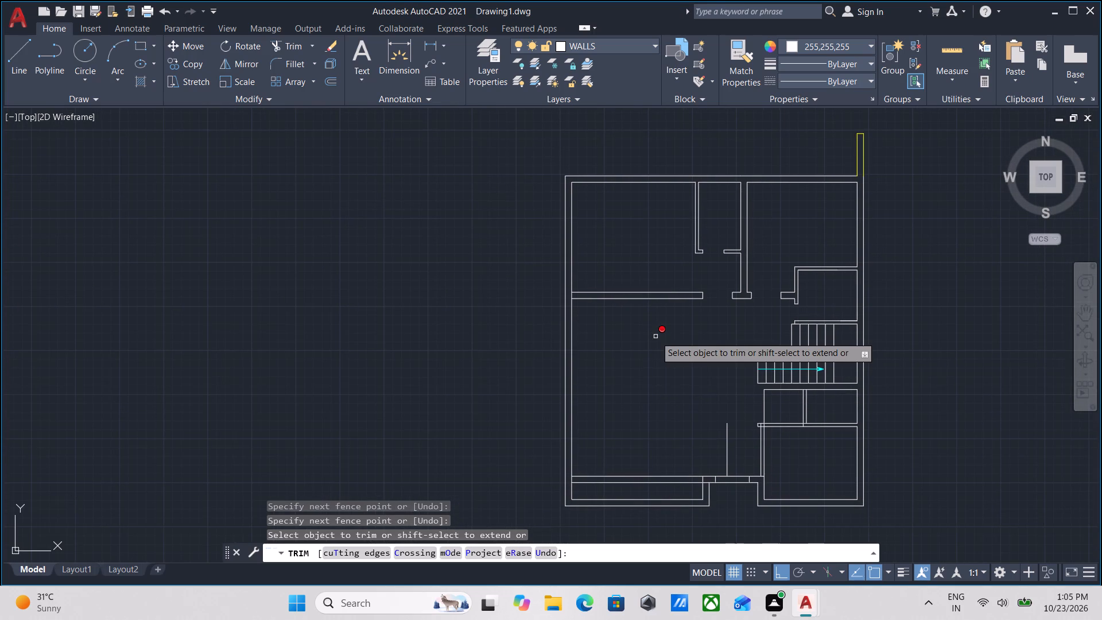
middle_drag(654, 400, 666, 350)
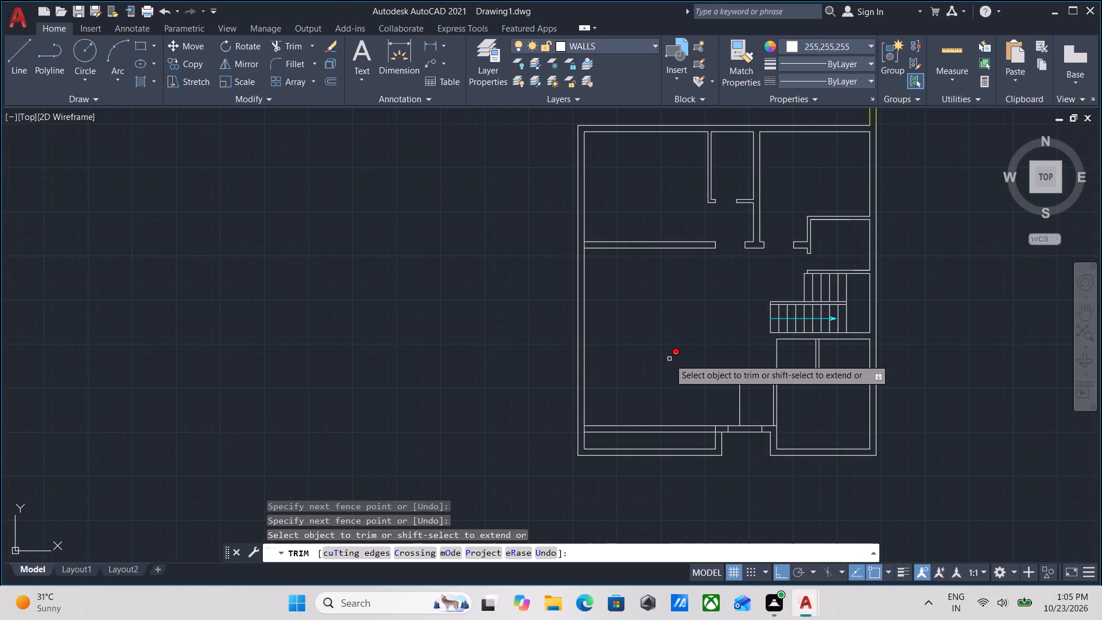
middle_drag(670, 389, 680, 348)
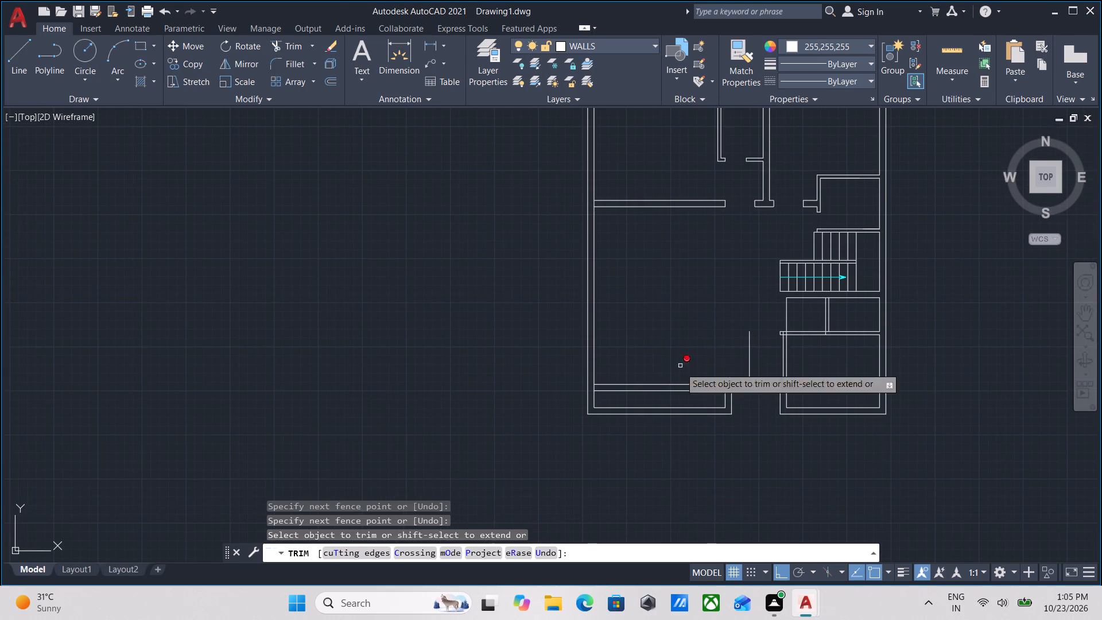
scroll(693, 419, up, 2)
scroll(587, 395, down, 1)
middle_drag(586, 466, 583, 562)
key(Escape)
text(EX)
key(Return)
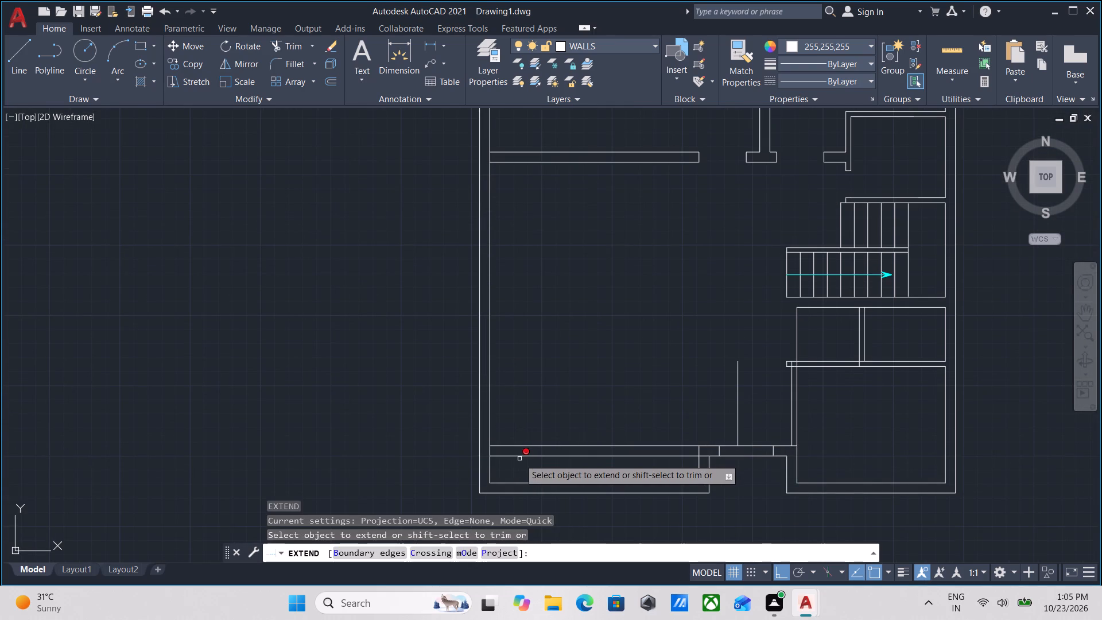
click(515, 455)
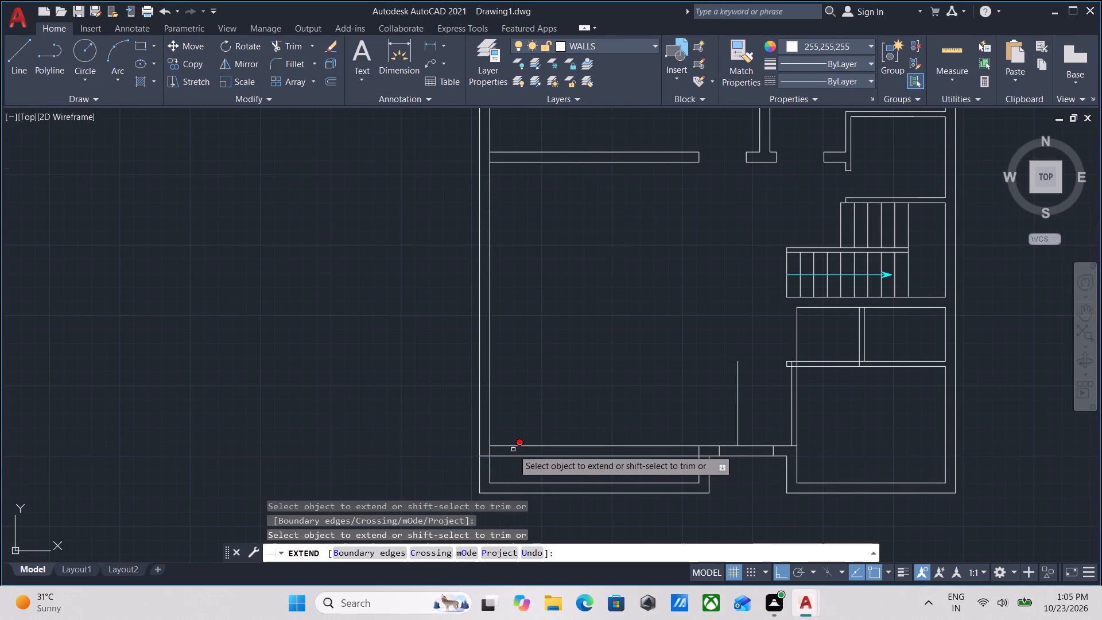
click(514, 445)
key(Escape)
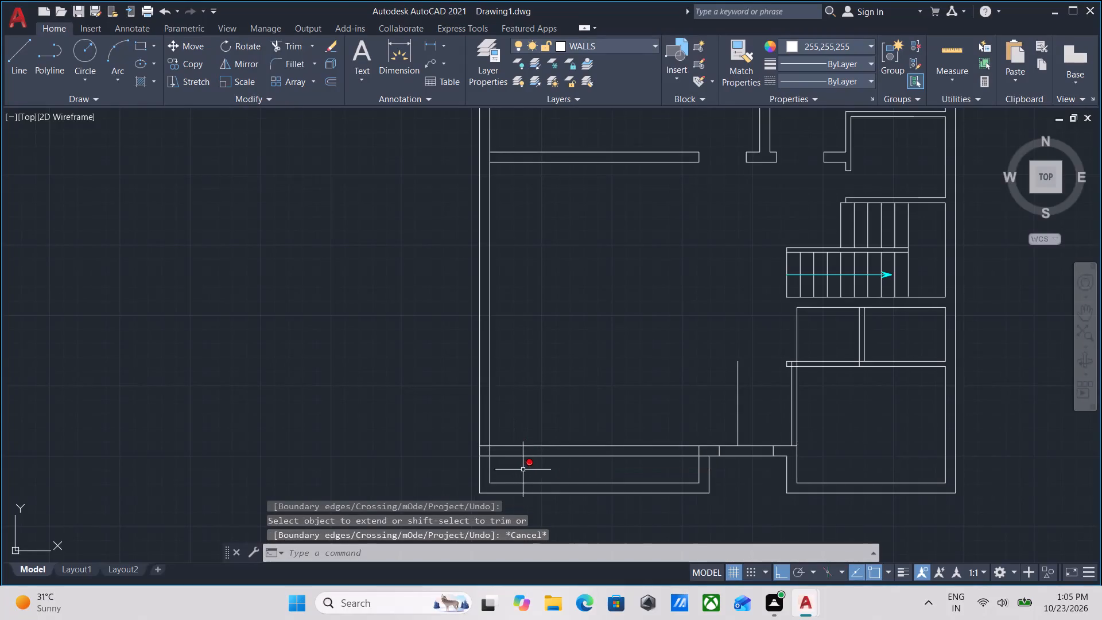
Trim away the side and bottom lines of the strip projecting south of the extended southern wall.
middle_drag(588, 514, 597, 459)
text(TR)
key(Return)
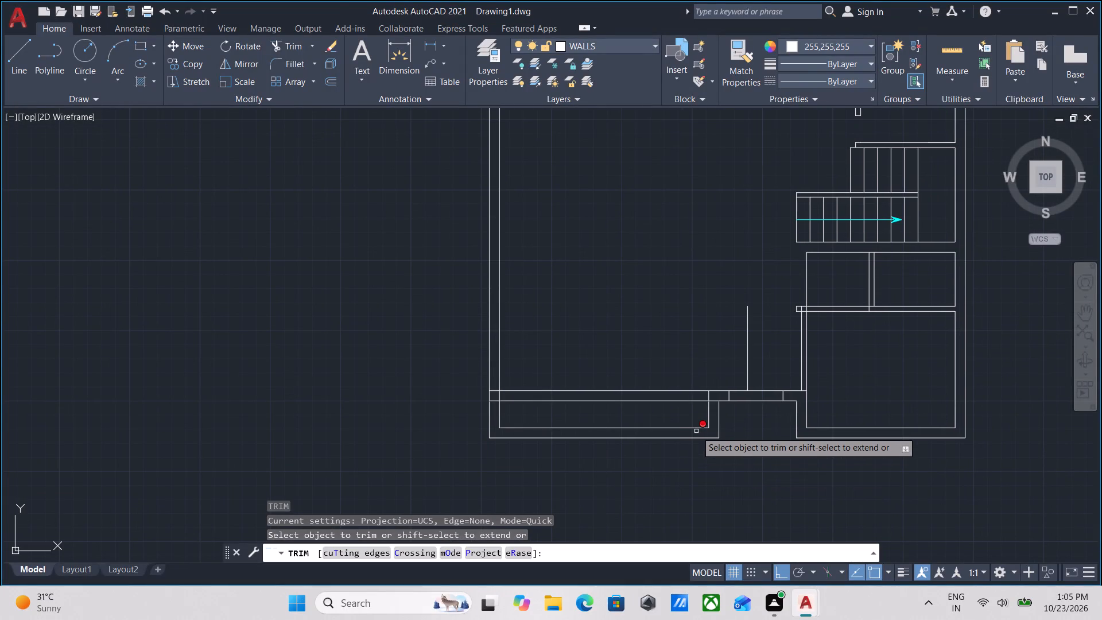
click(735, 424)
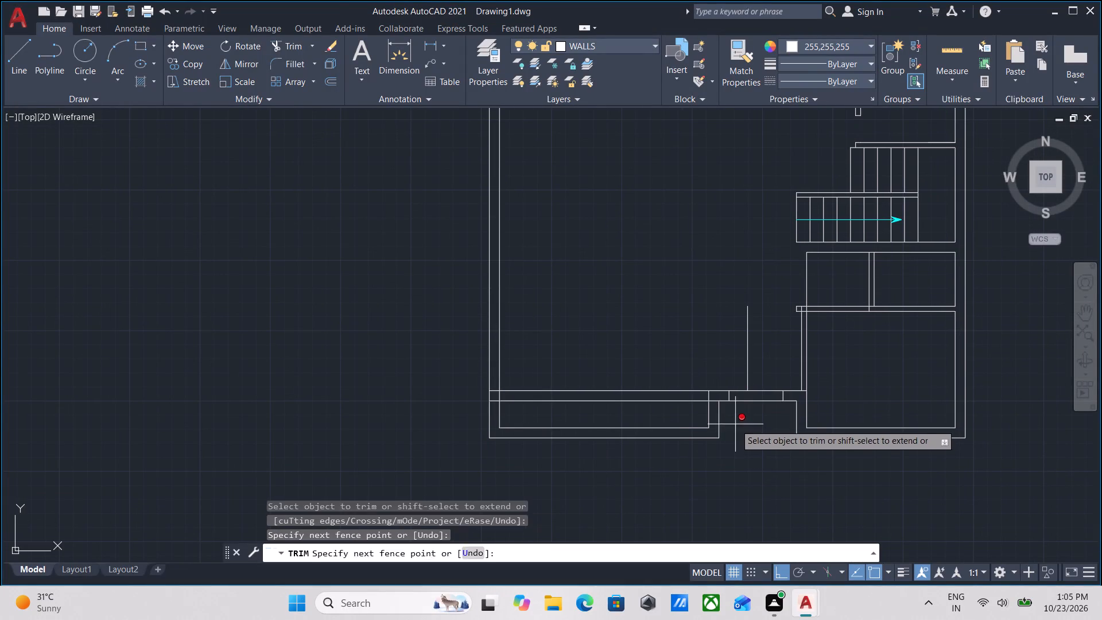
middle_drag(536, 416, 616, 423)
click(515, 429)
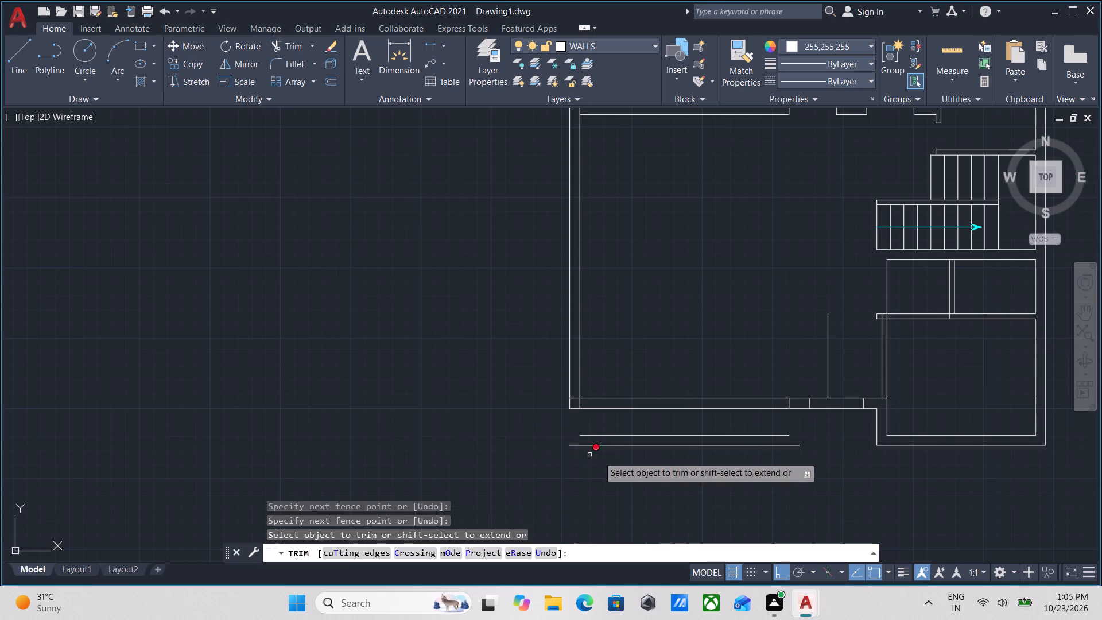
click(620, 460)
click(607, 430)
Trim the overlapping wall lines inside the new southwest corner to leave a clean L-shaped wall joint.
scroll(572, 393, up, 4)
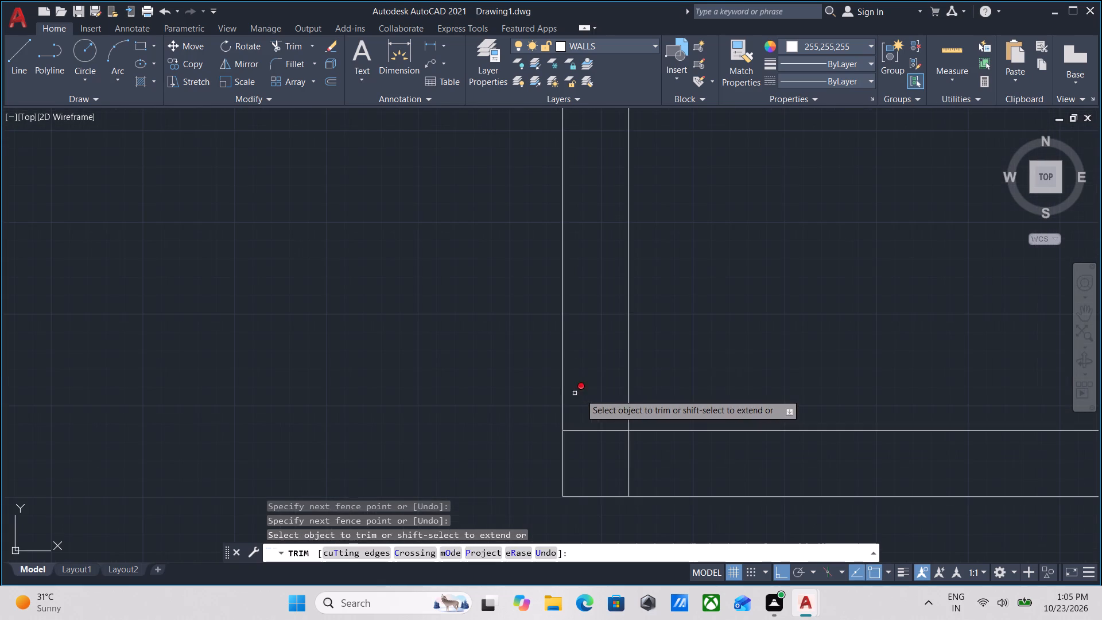
click(584, 394)
click(601, 457)
drag(586, 456, 594, 456)
click(699, 463)
key(Escape)
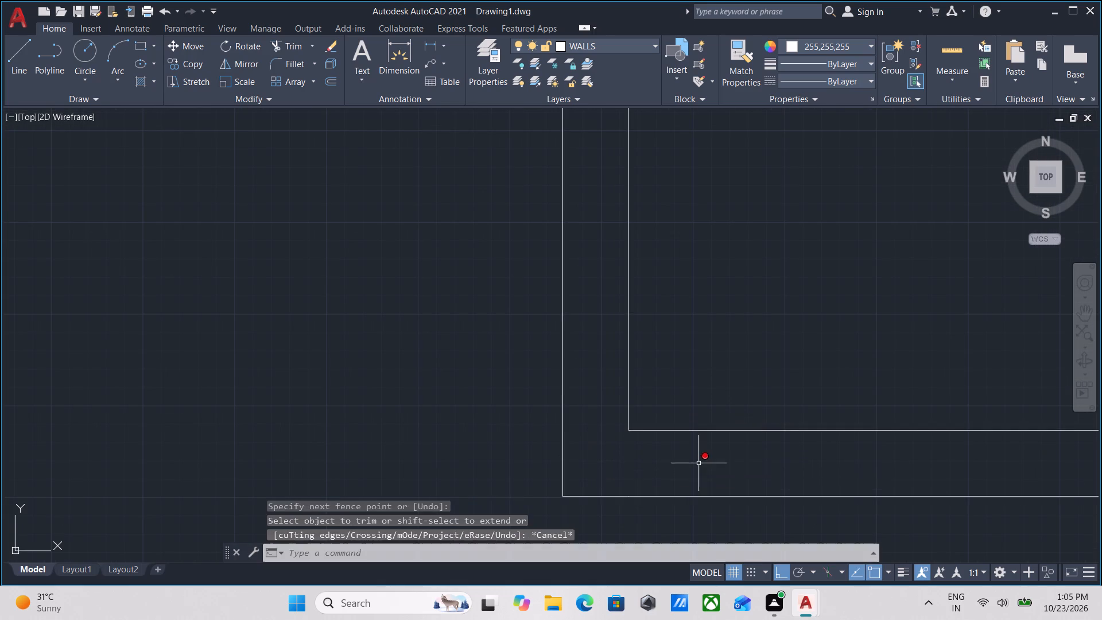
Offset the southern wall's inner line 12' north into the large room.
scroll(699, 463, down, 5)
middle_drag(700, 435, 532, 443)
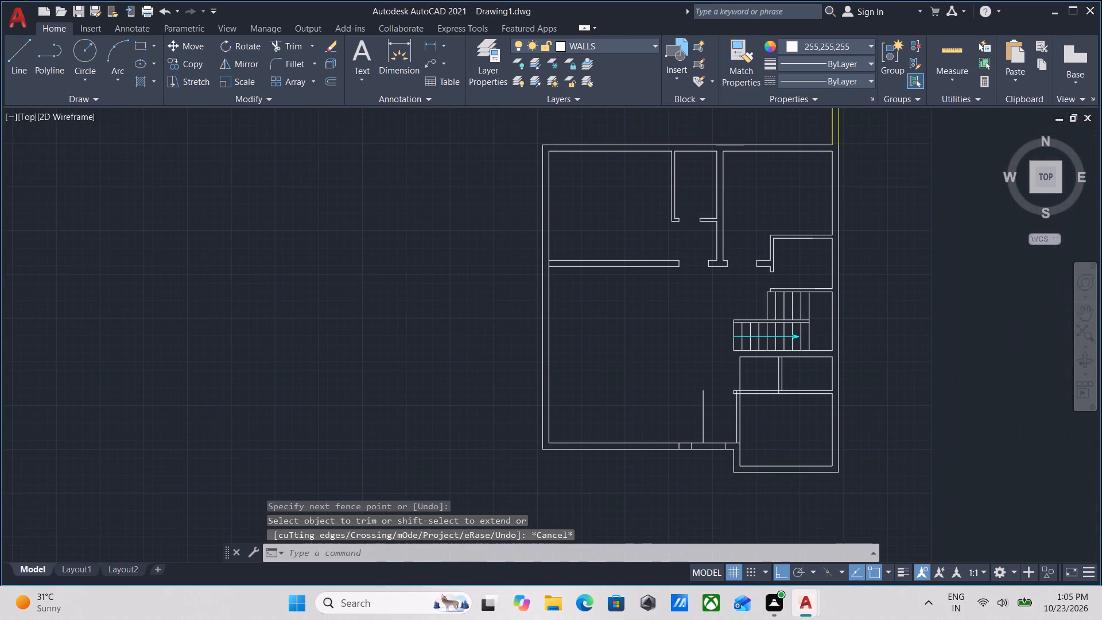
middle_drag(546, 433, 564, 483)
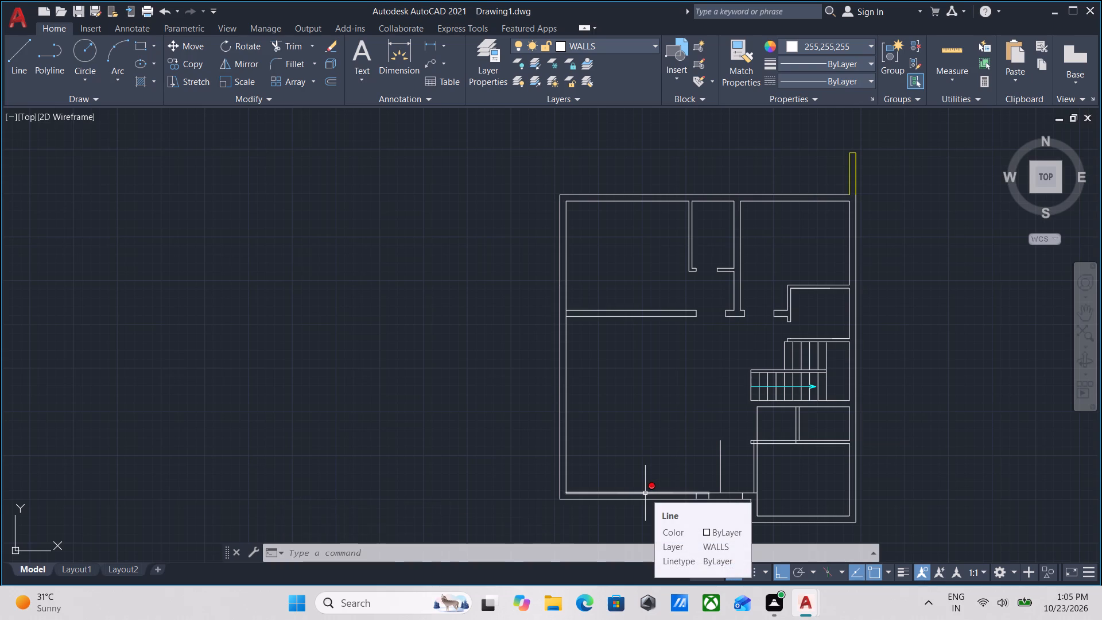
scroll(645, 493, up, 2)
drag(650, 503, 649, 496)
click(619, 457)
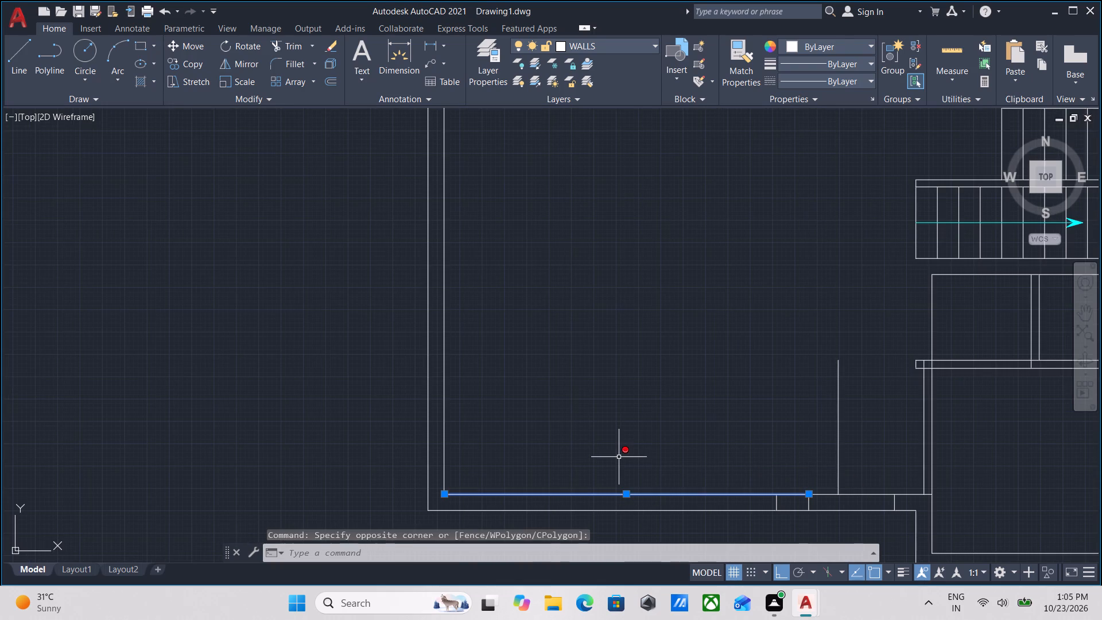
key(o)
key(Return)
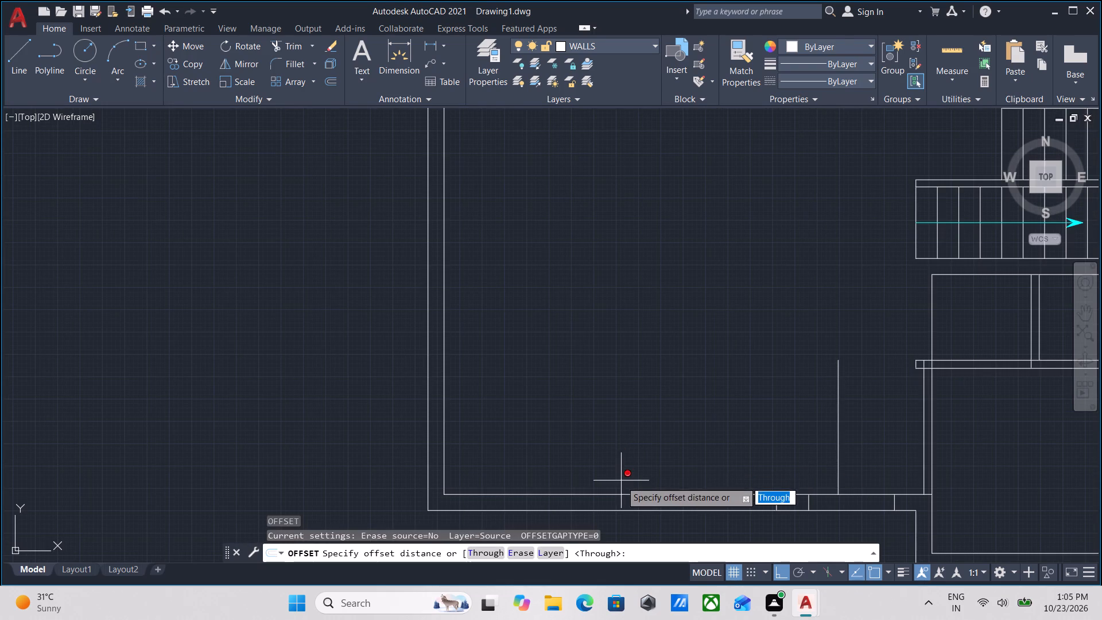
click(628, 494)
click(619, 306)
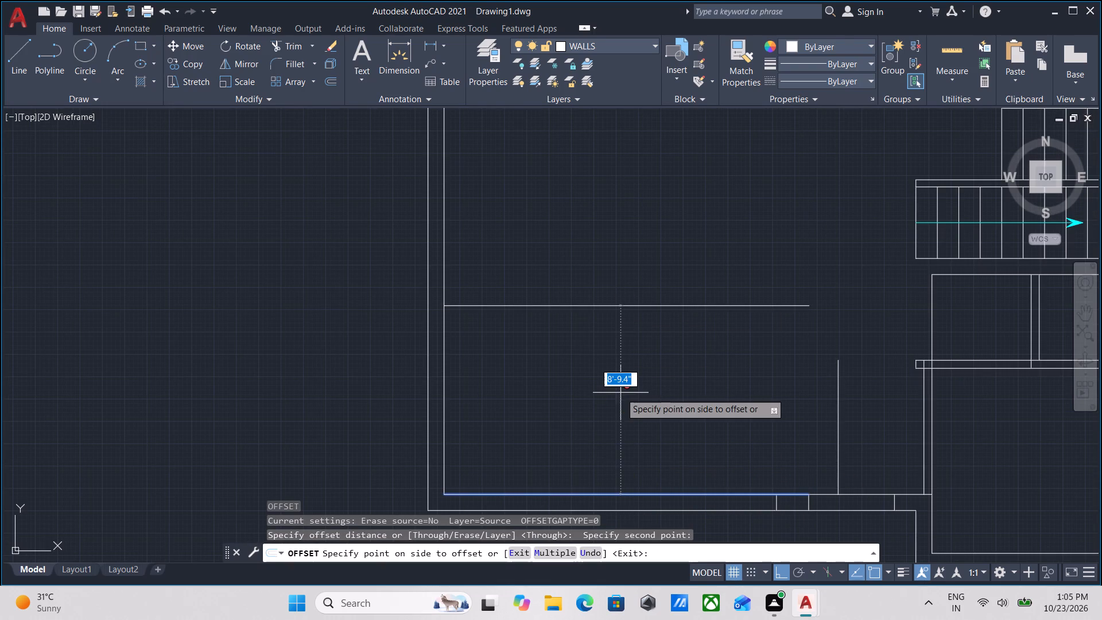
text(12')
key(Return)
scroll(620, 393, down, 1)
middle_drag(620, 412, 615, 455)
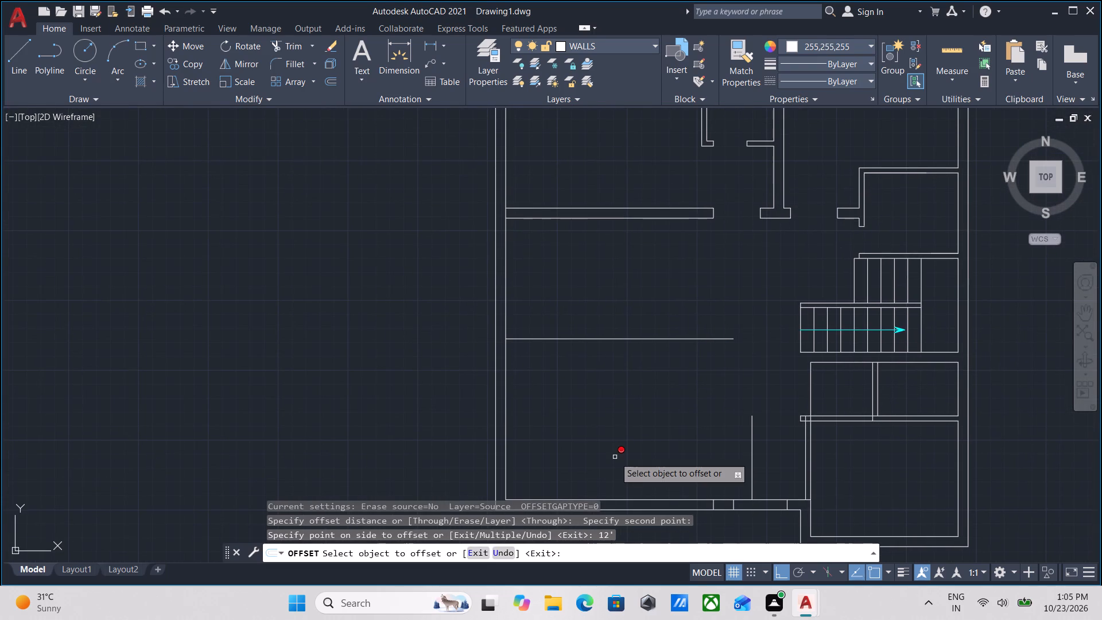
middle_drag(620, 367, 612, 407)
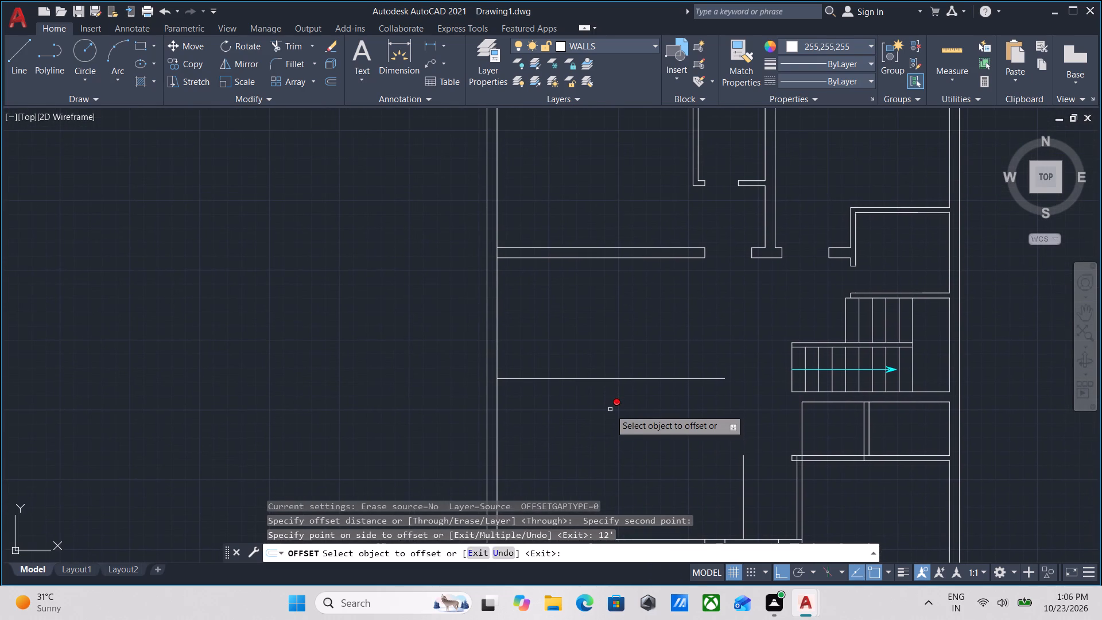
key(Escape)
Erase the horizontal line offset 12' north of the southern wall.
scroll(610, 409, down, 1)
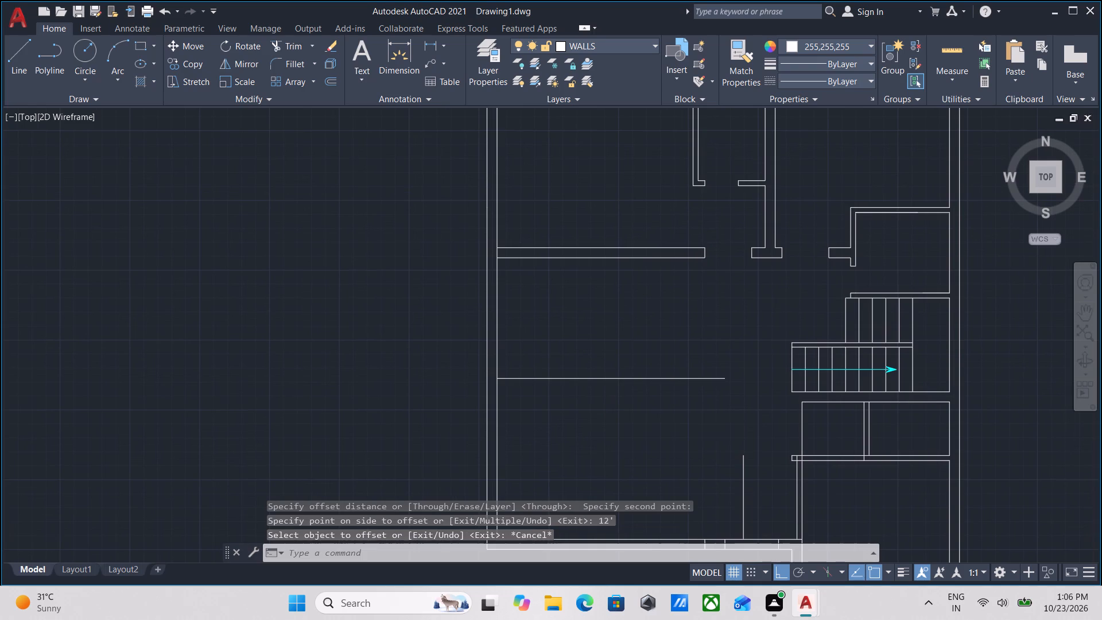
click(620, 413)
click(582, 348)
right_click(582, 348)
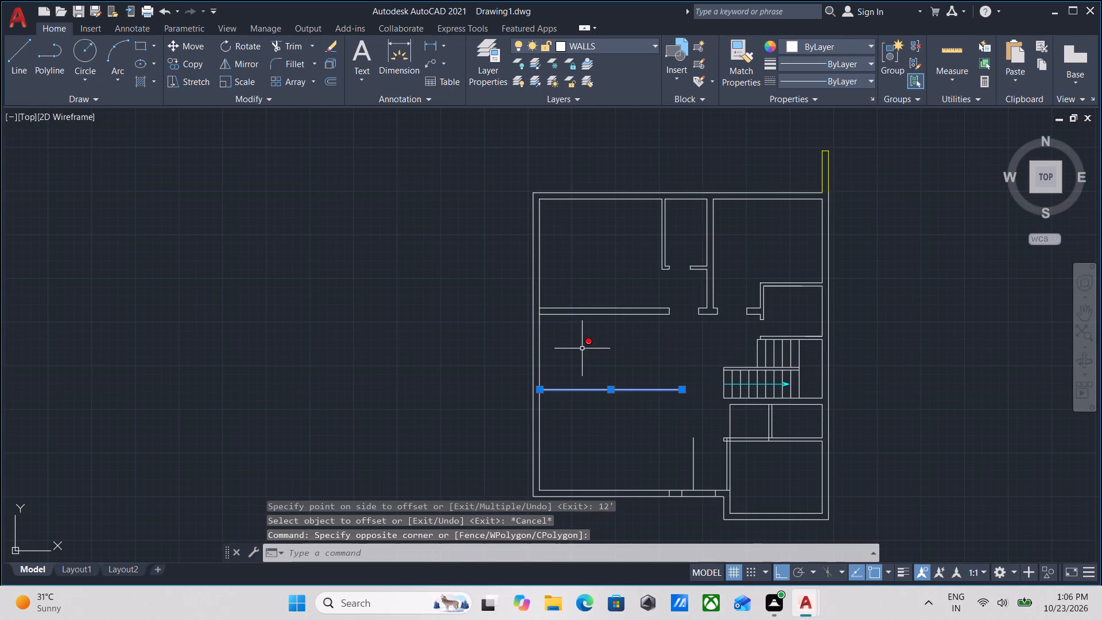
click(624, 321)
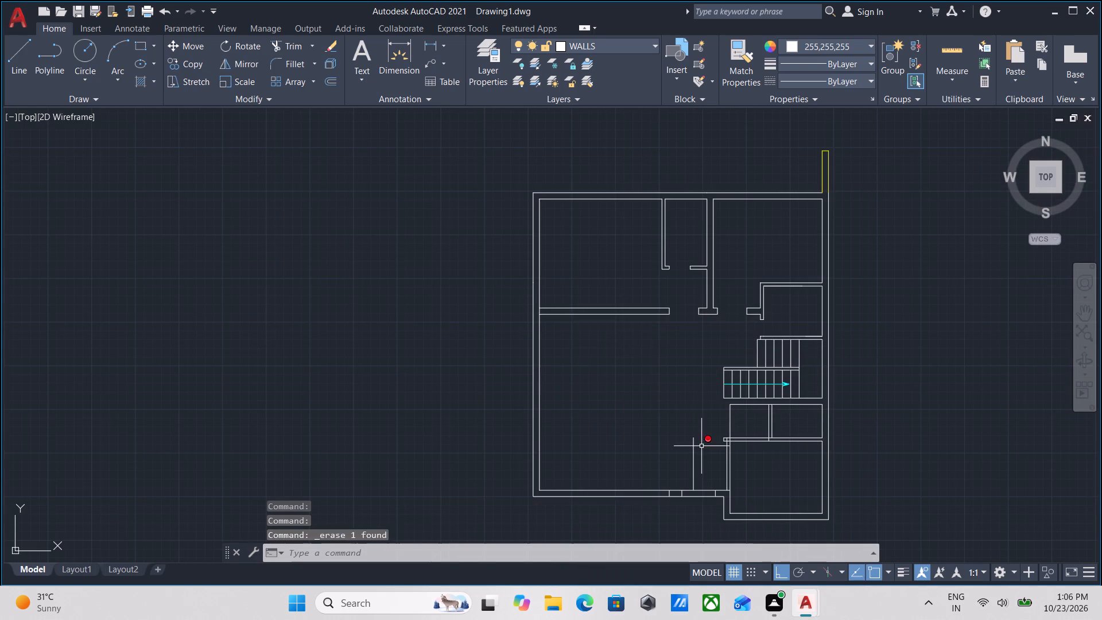
Examine the staircase and the small rooms and walls just south of it.
scroll(717, 447, up, 1)
scroll(826, 475, up, 1)
scroll(755, 415, down, 1)
middle_drag(751, 419, 686, 502)
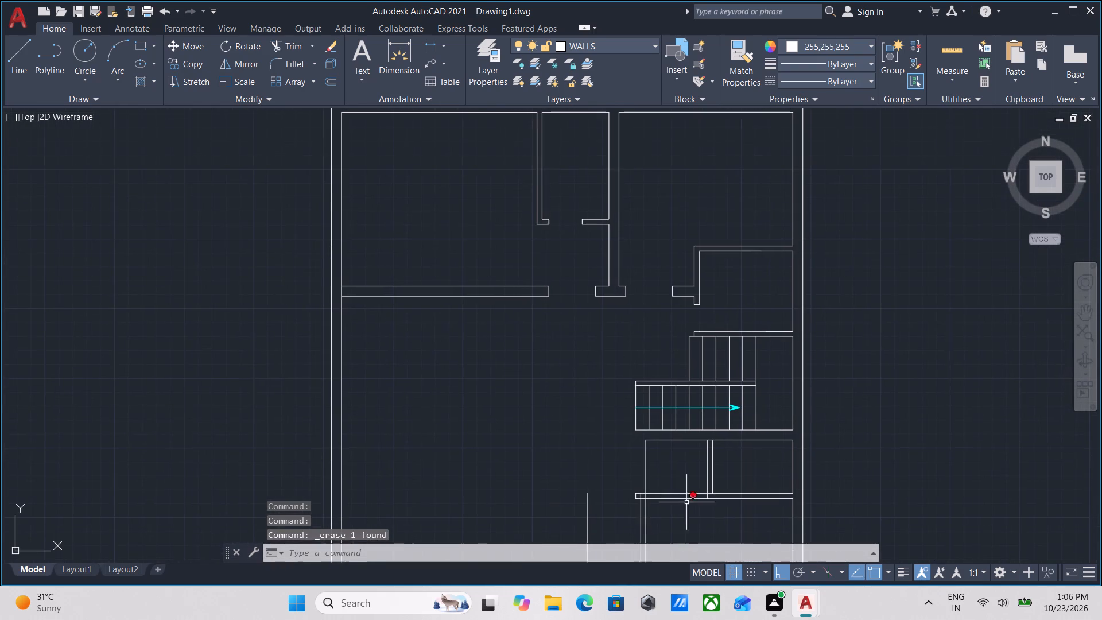
middle_drag(589, 467, 596, 437)
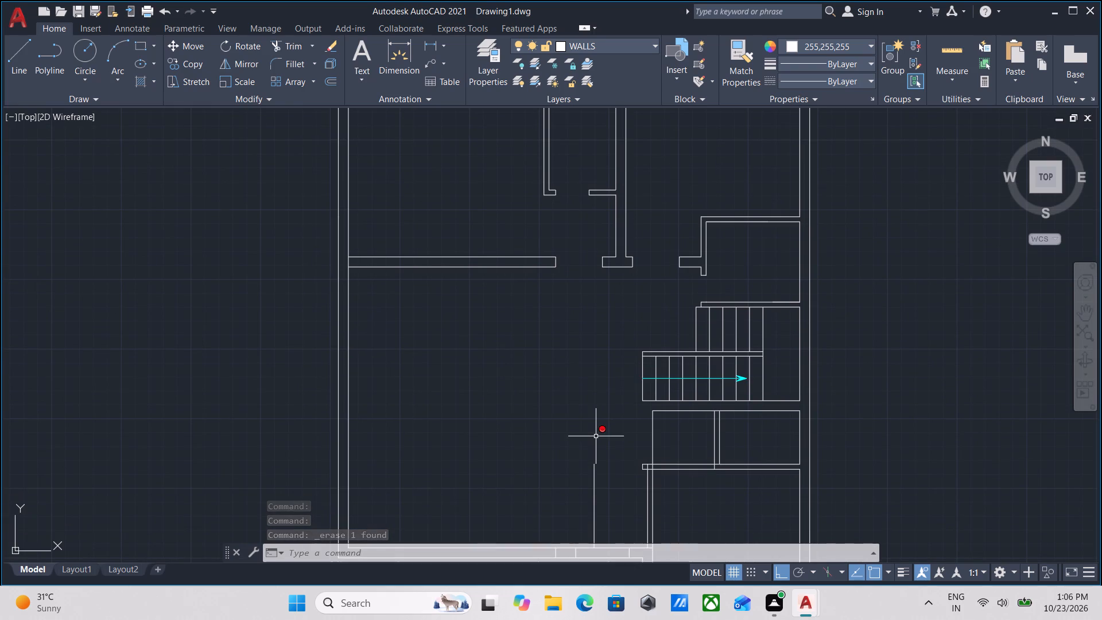
scroll(690, 415, up, 1)
scroll(688, 423, down, 1)
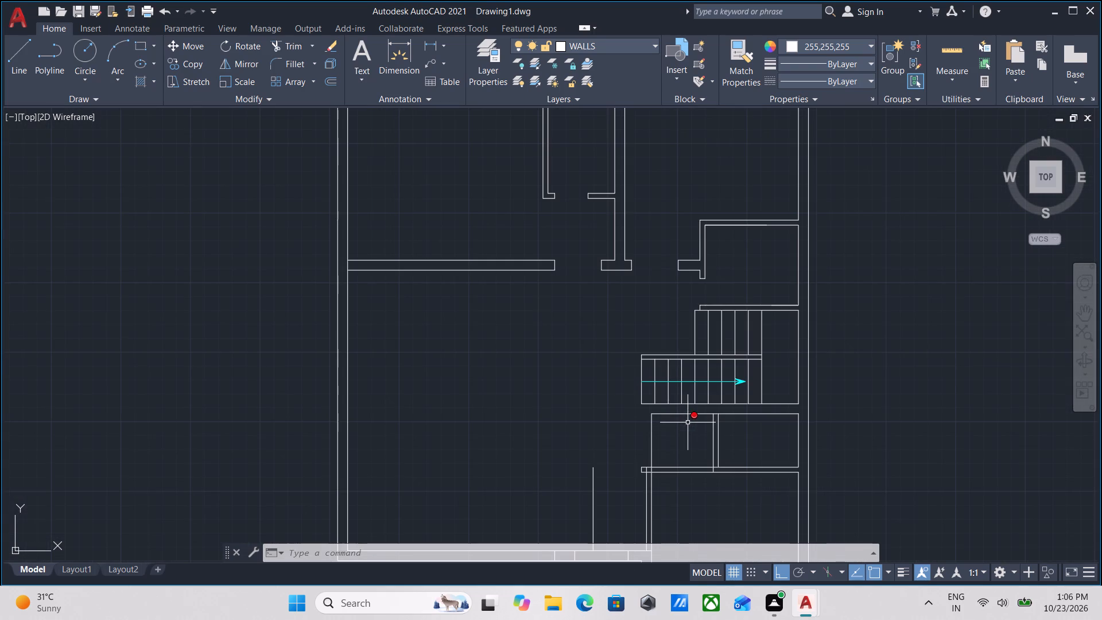
scroll(692, 418, up, 1)
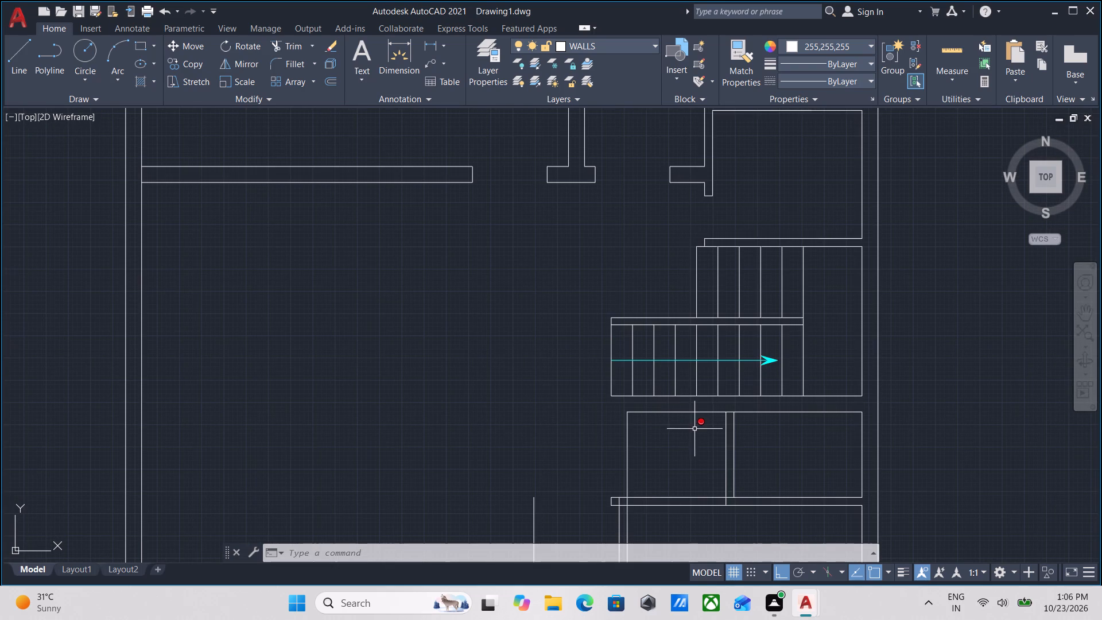
middle_drag(695, 429, 696, 407)
scroll(705, 428, down, 1)
middle_drag(705, 414, 707, 399)
scroll(708, 423, down, 1)
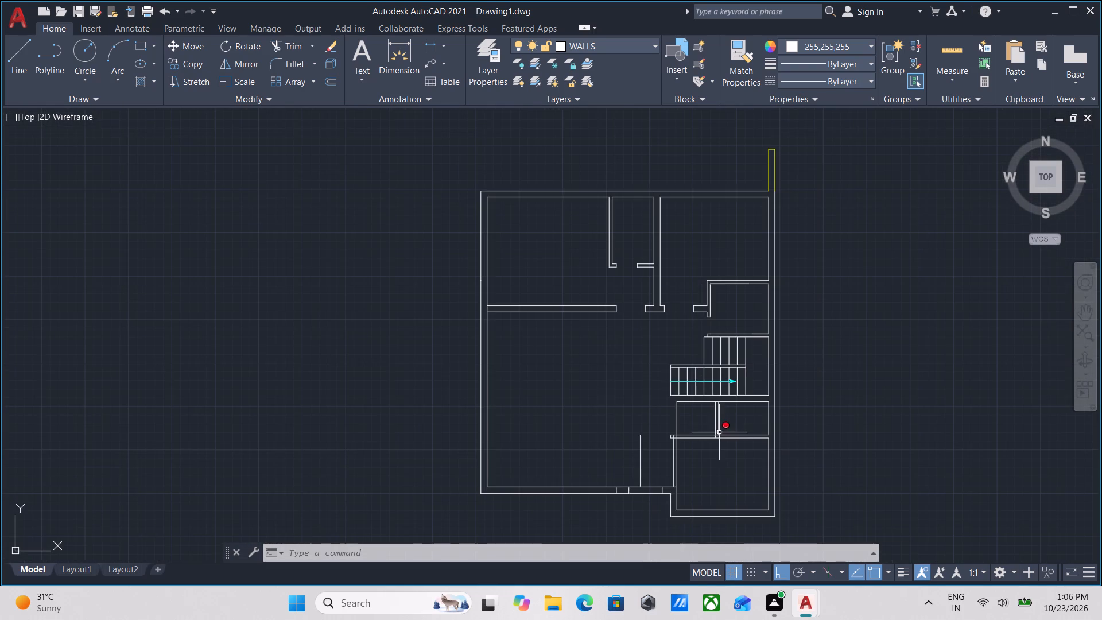
Offset the lone short vertical line rising from the southern wall 4.5" west to form a partition wall.
scroll(699, 520, up, 2)
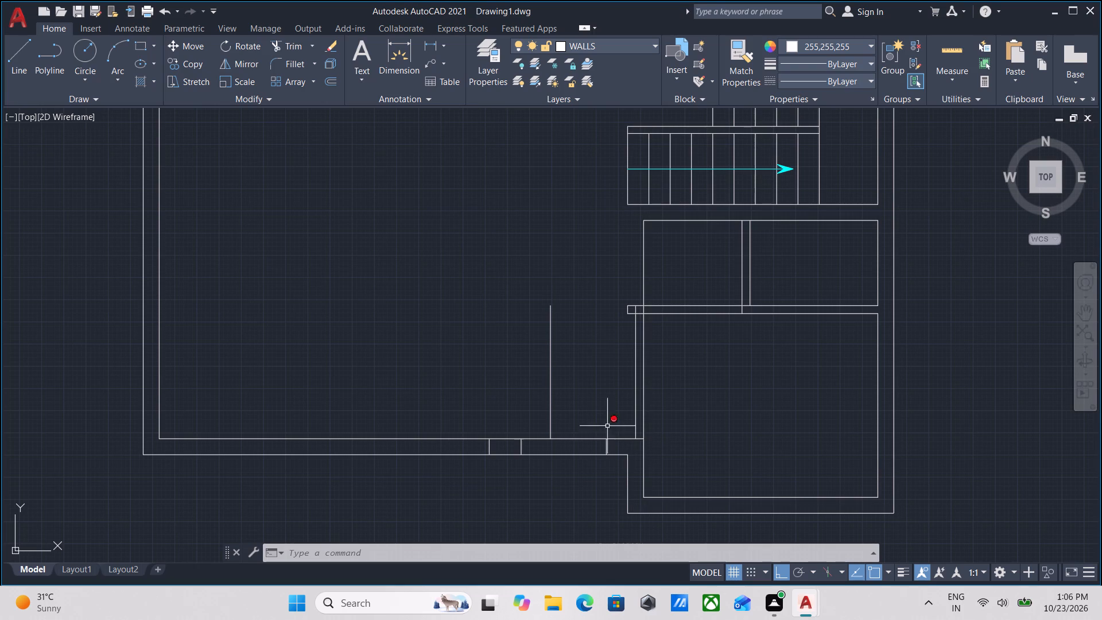
click(560, 398)
click(525, 385)
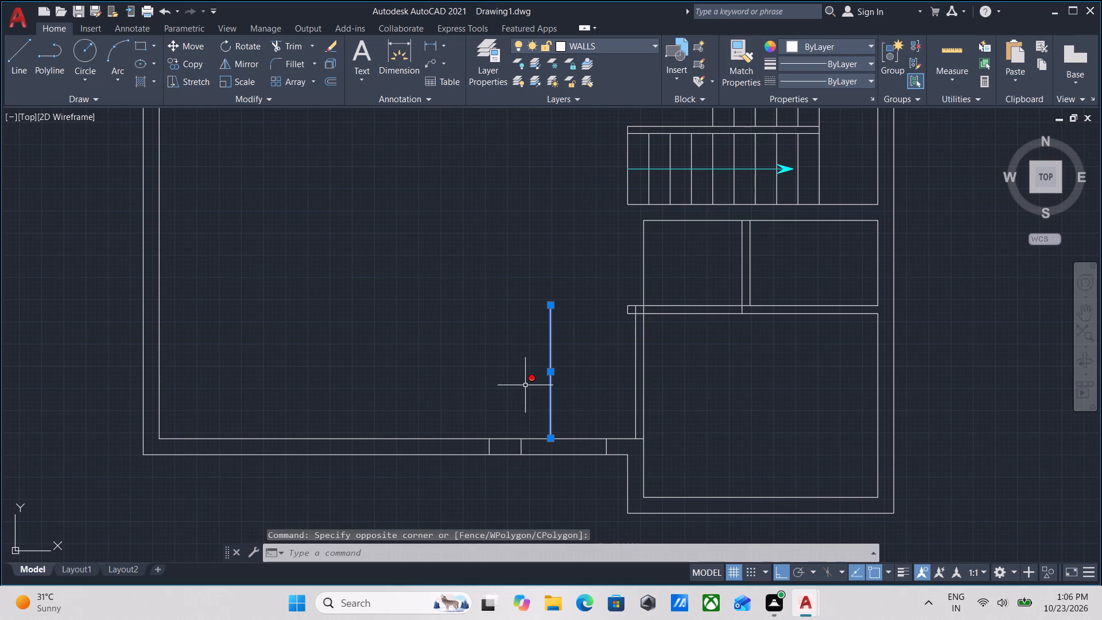
key(o)
key(Return)
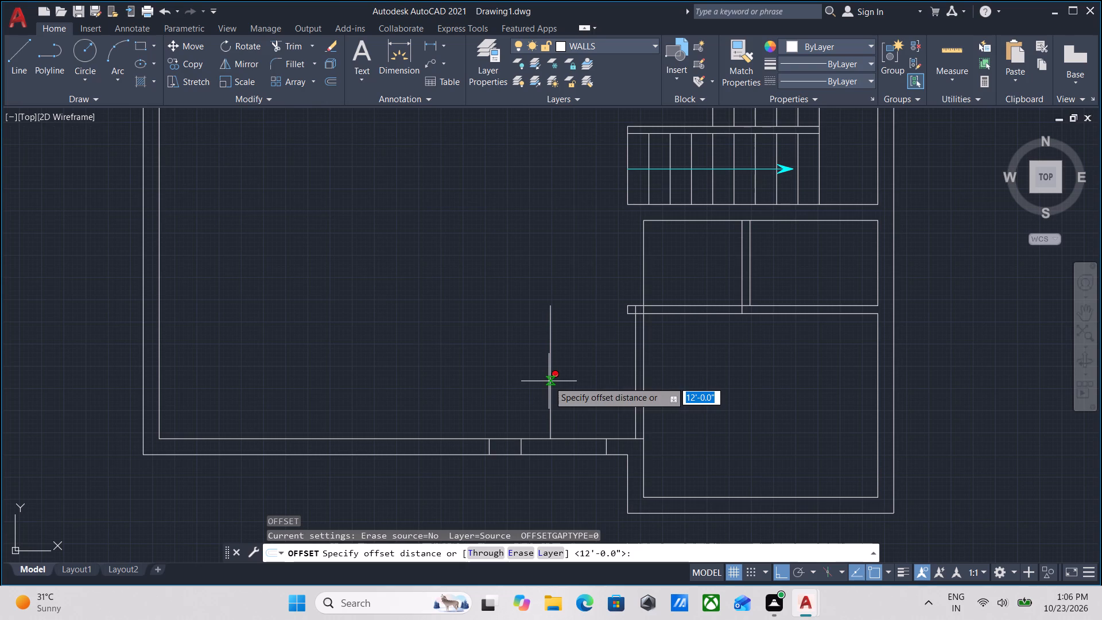
click(549, 381)
click(516, 385)
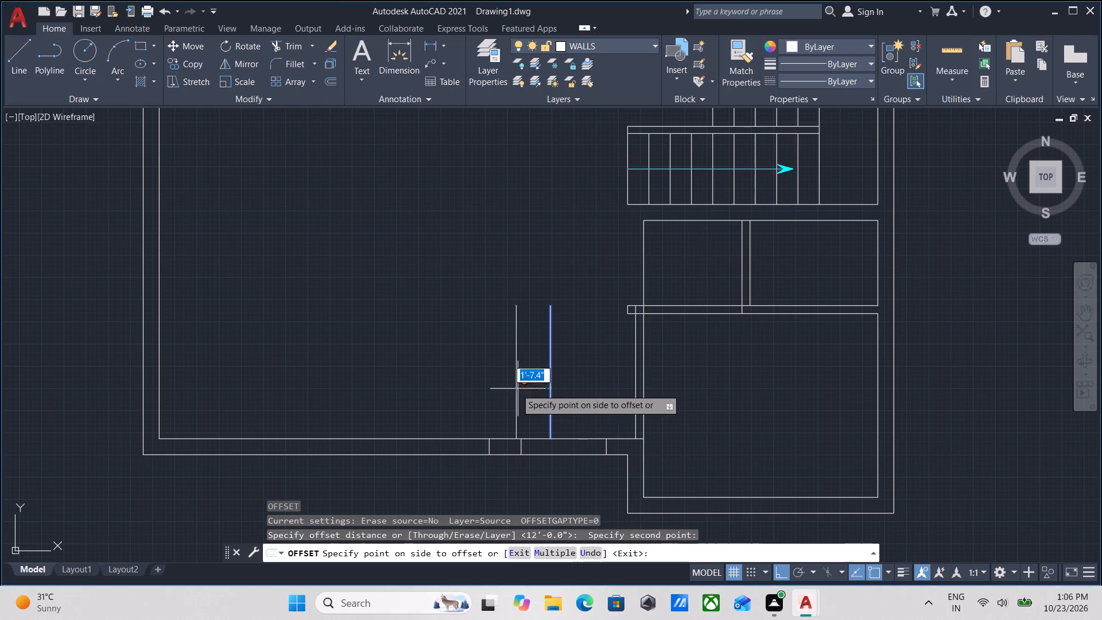
text(4.5)
key(shift+quotedbl)
key(Return)
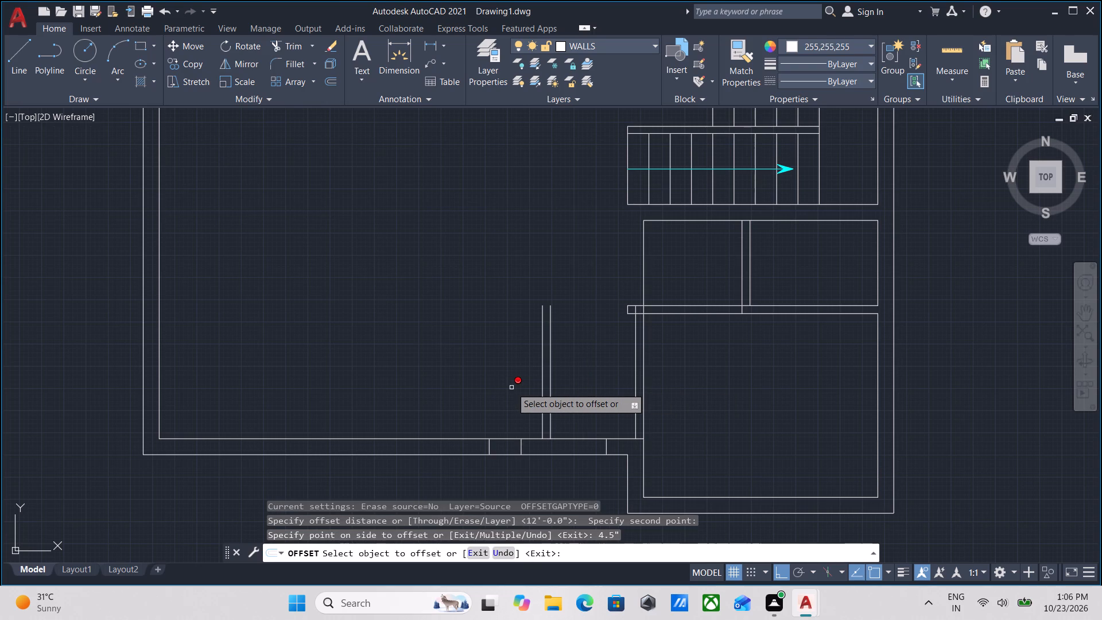
scroll(513, 386, down, 2)
middle_drag(511, 389, 489, 441)
key(Escape)
scroll(546, 377, up, 3)
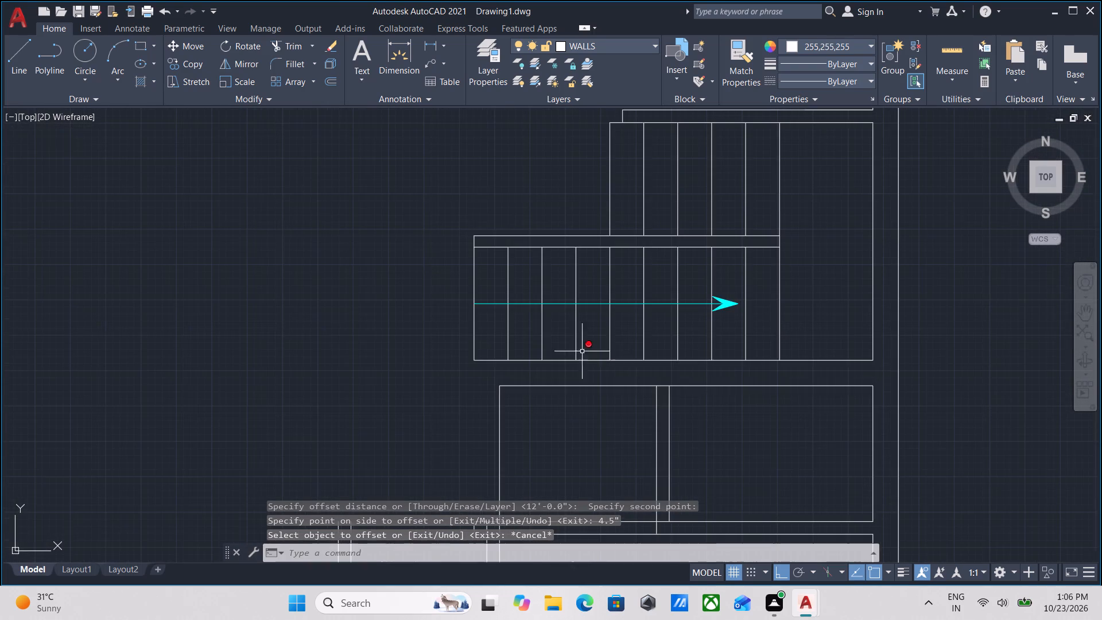
Extend both lines of the horizontal wall just south of the staircase west to the western exterior wall.
middle_drag(659, 369, 572, 404)
text(EX)
key(Return)
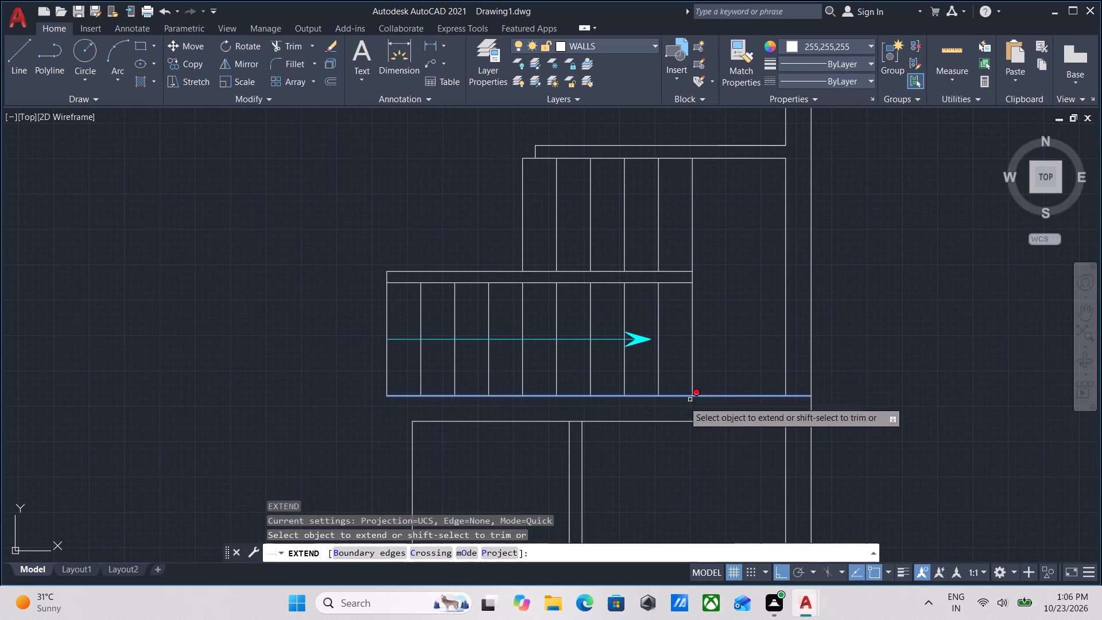
scroll(411, 397, down, 1)
middle_drag(411, 397, 509, 381)
scroll(512, 381, down, 1)
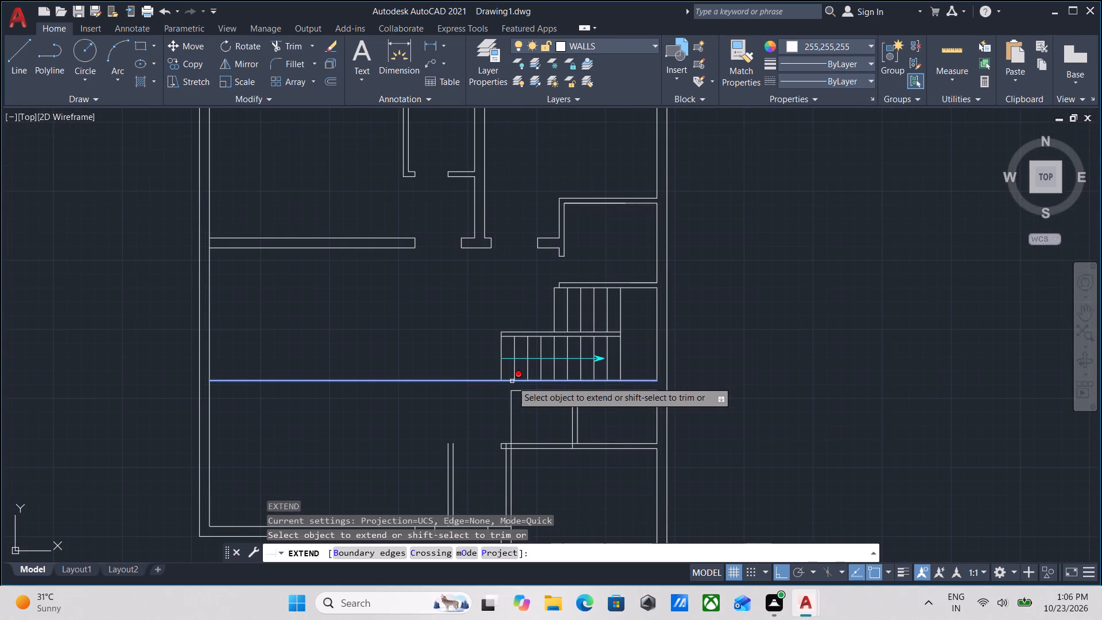
click(512, 381)
click(518, 393)
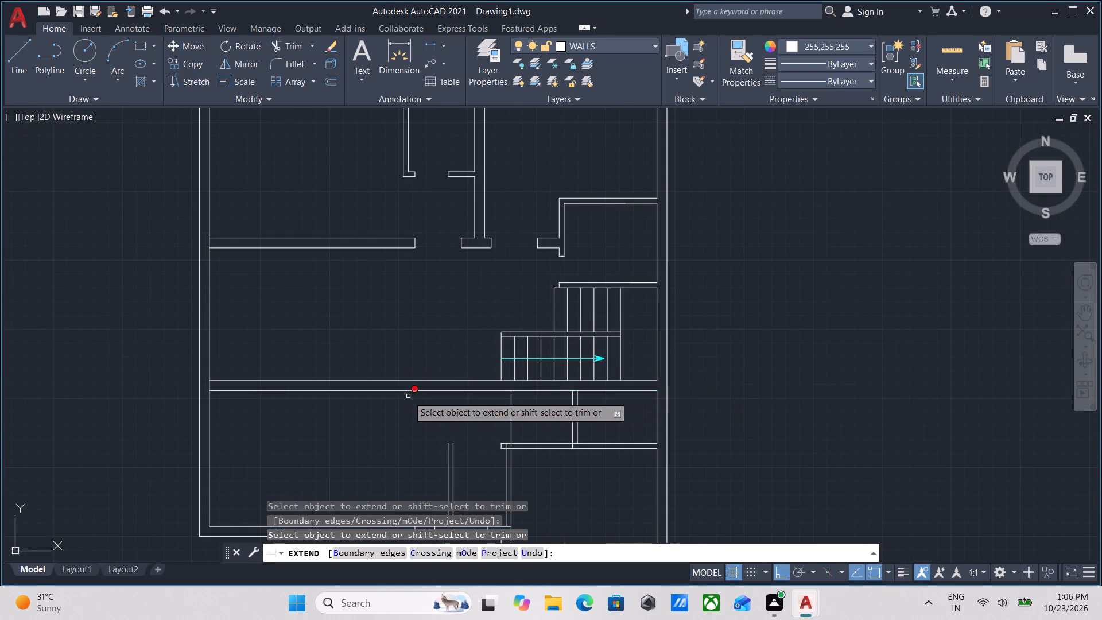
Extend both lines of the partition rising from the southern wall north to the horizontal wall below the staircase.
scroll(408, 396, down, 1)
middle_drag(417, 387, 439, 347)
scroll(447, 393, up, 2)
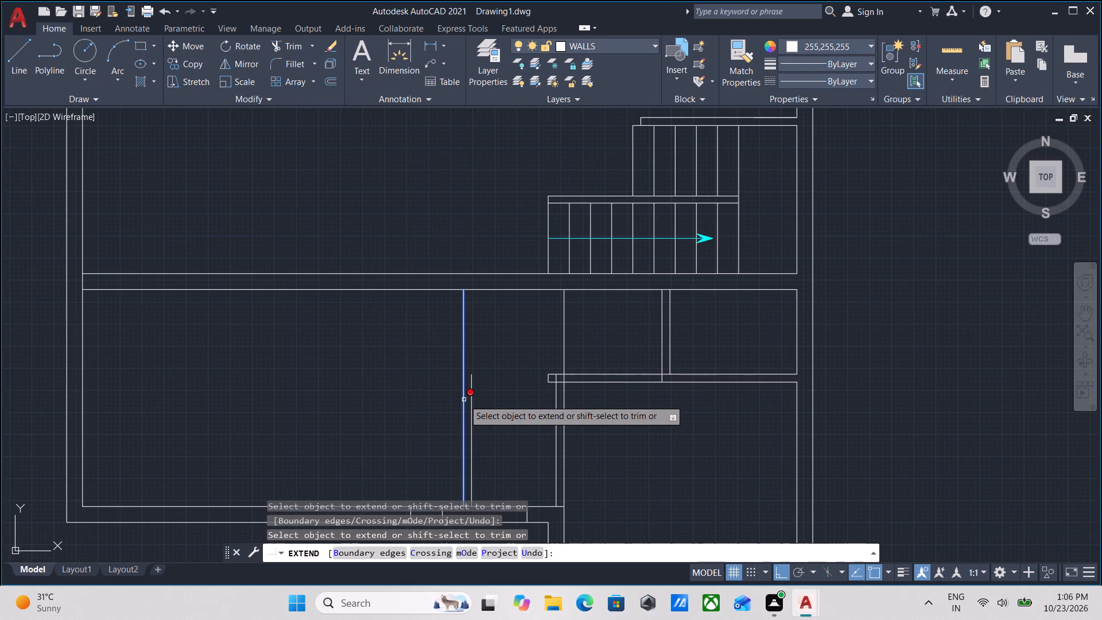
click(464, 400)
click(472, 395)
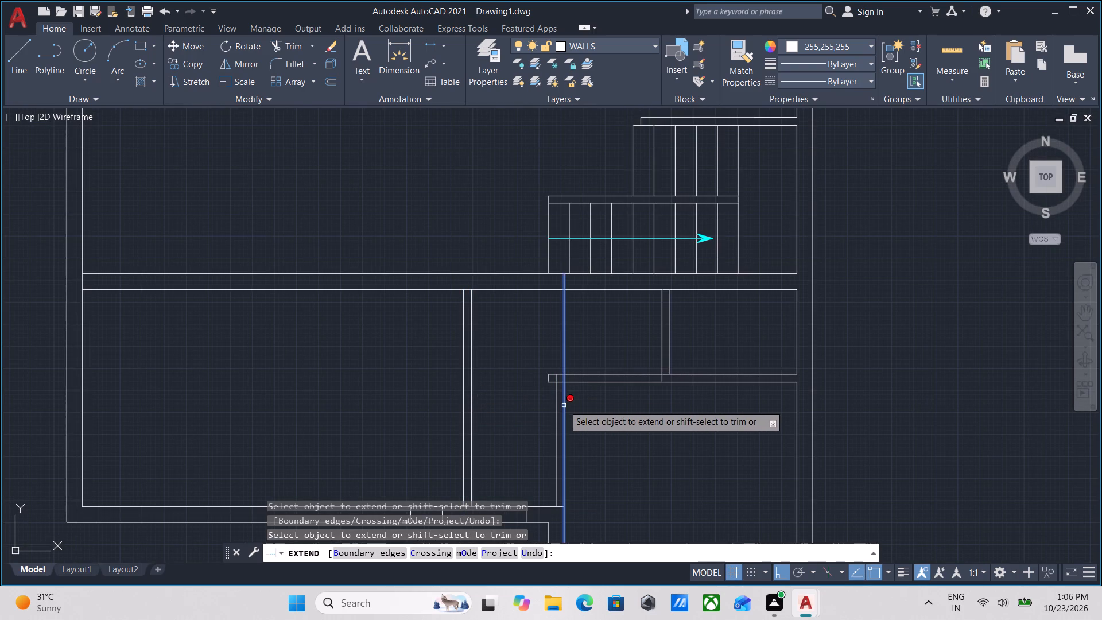
Trim away the vertical line closing the west side of the small room just south of the staircase.
scroll(561, 436, up, 1)
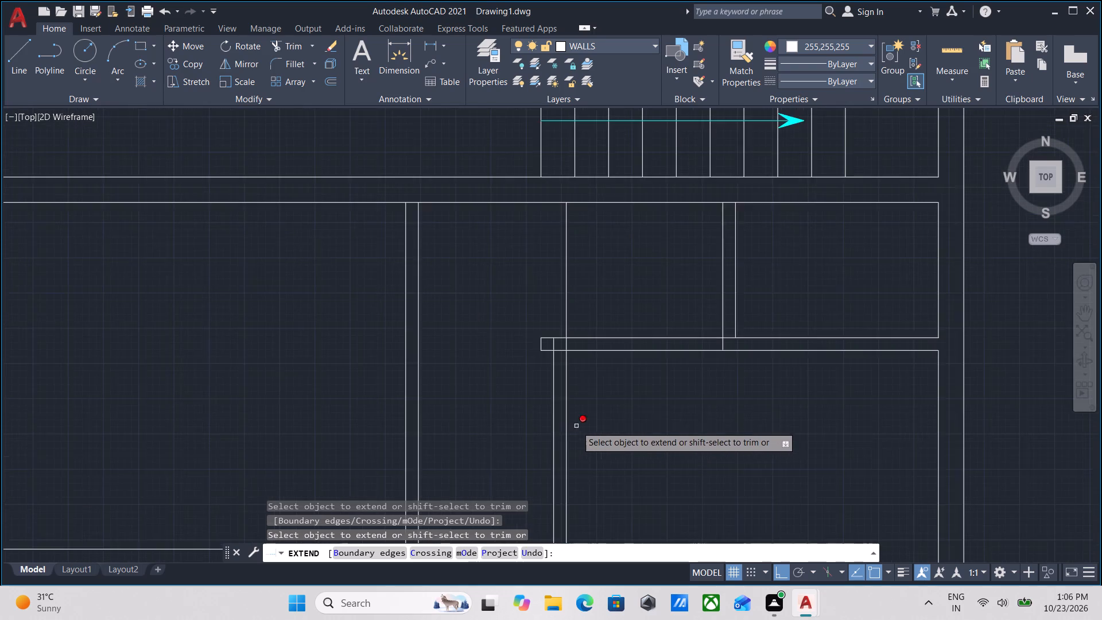
scroll(599, 412, down, 2)
middle_drag(603, 416, 612, 431)
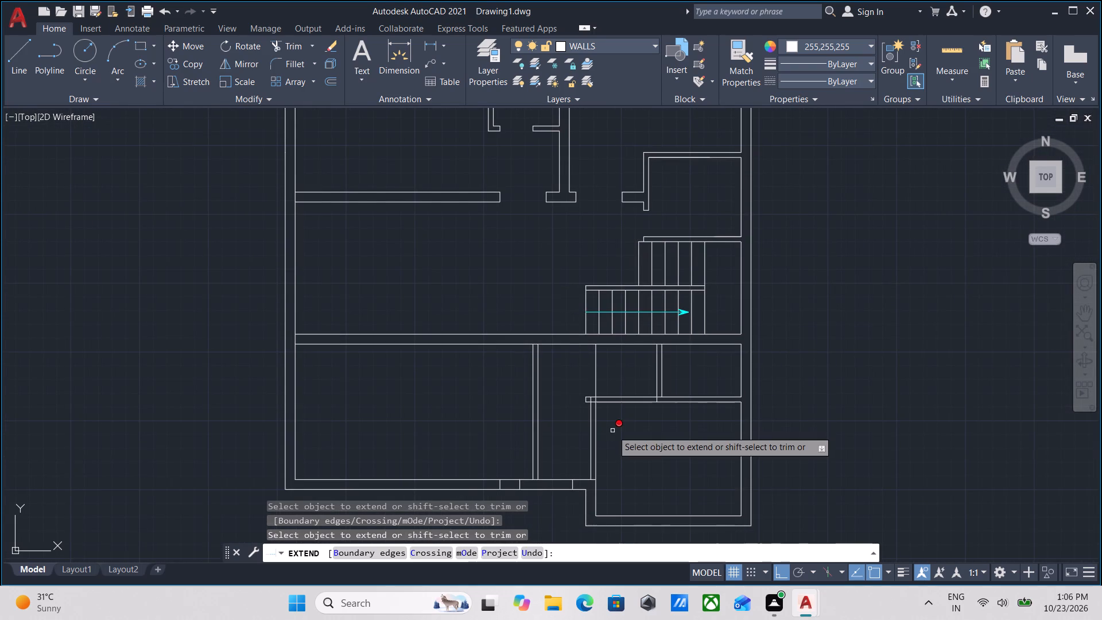
scroll(631, 361, up, 1)
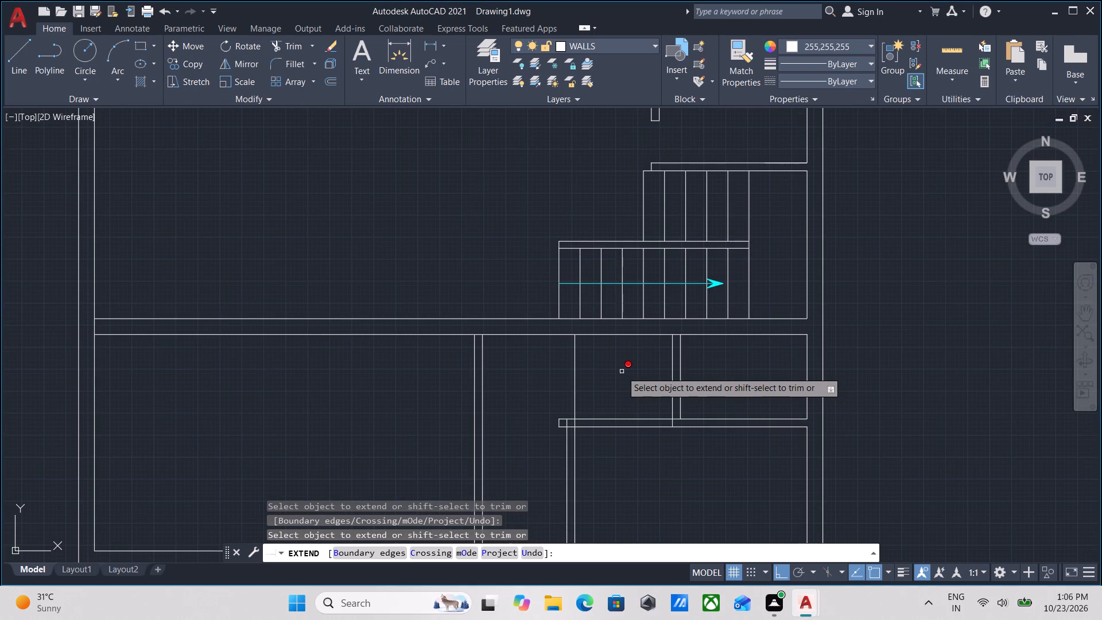
text(TR)
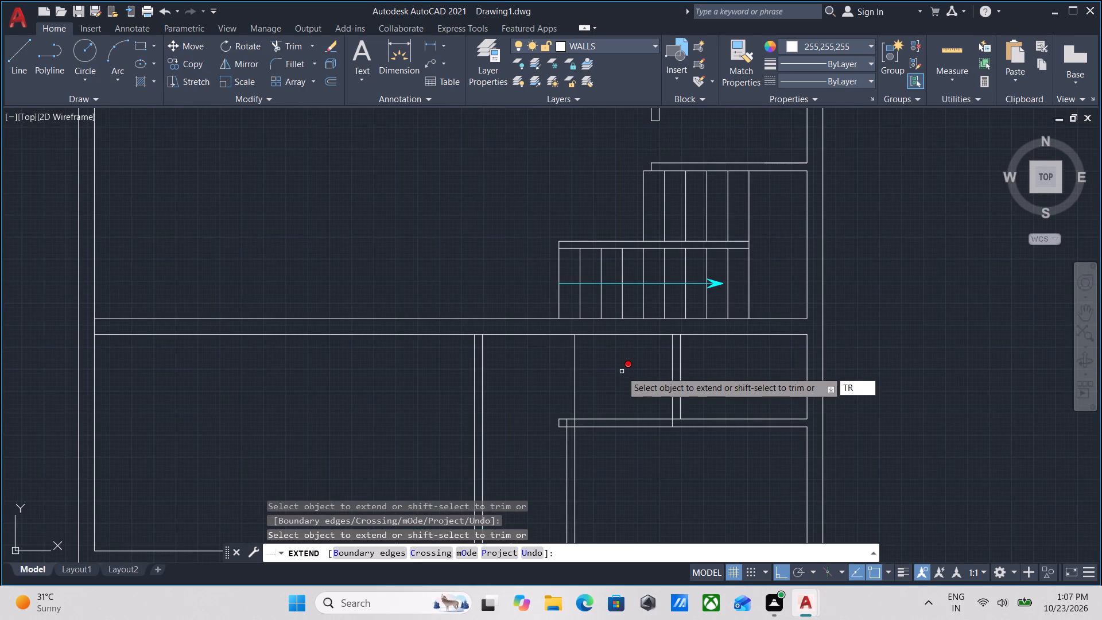
key(Return)
key(Escape)
scroll(615, 392, up, 1)
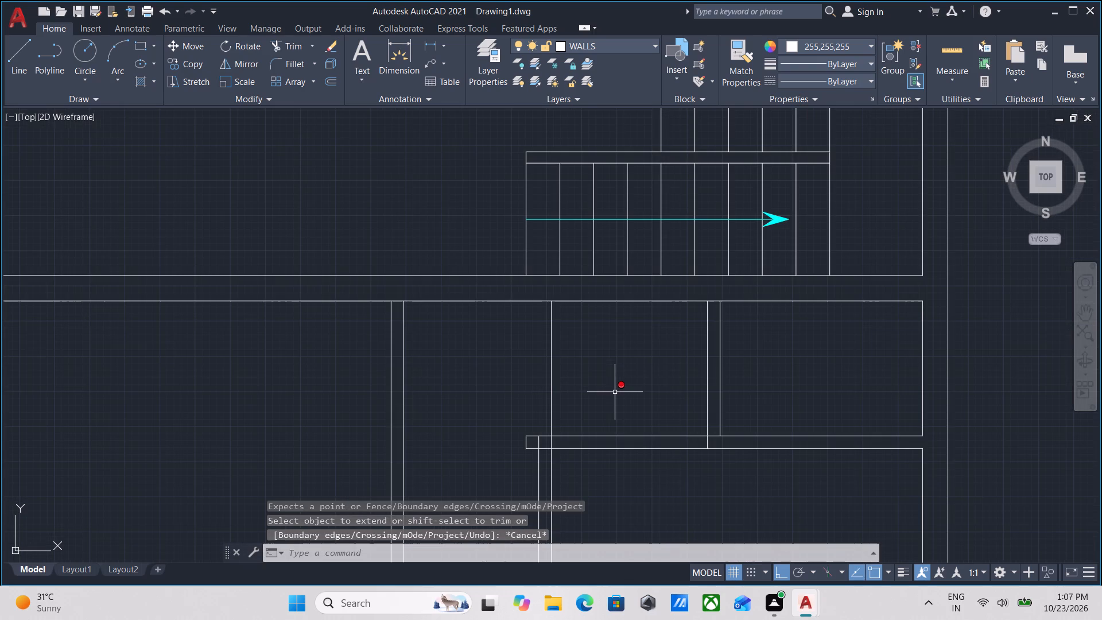
text(TR)
key(Return)
click(615, 392)
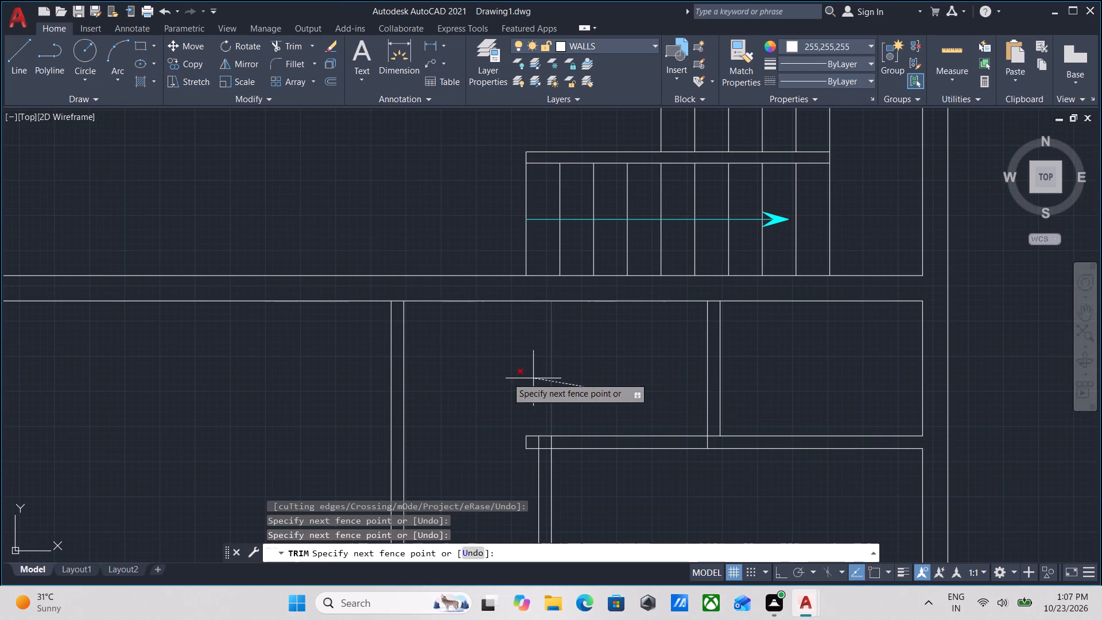
click(496, 377)
key(Escape)
Examine the southern rooms, the wall junctions around the southeastern room and the overall plan layout.
scroll(568, 454, up, 2)
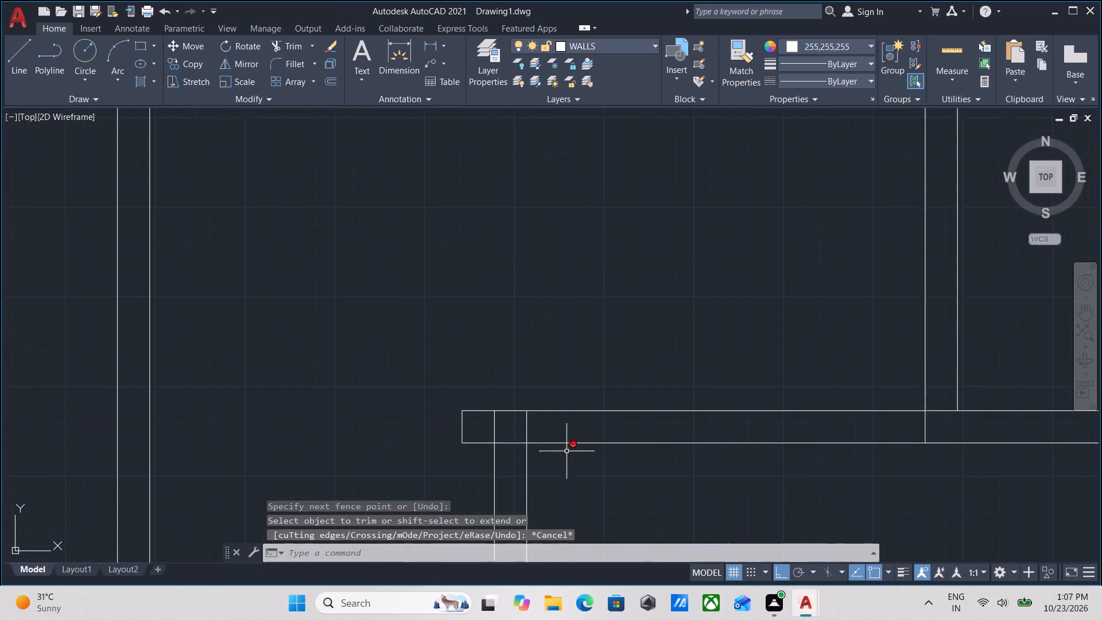
scroll(535, 436, down, 1)
middle_drag(534, 427, 548, 367)
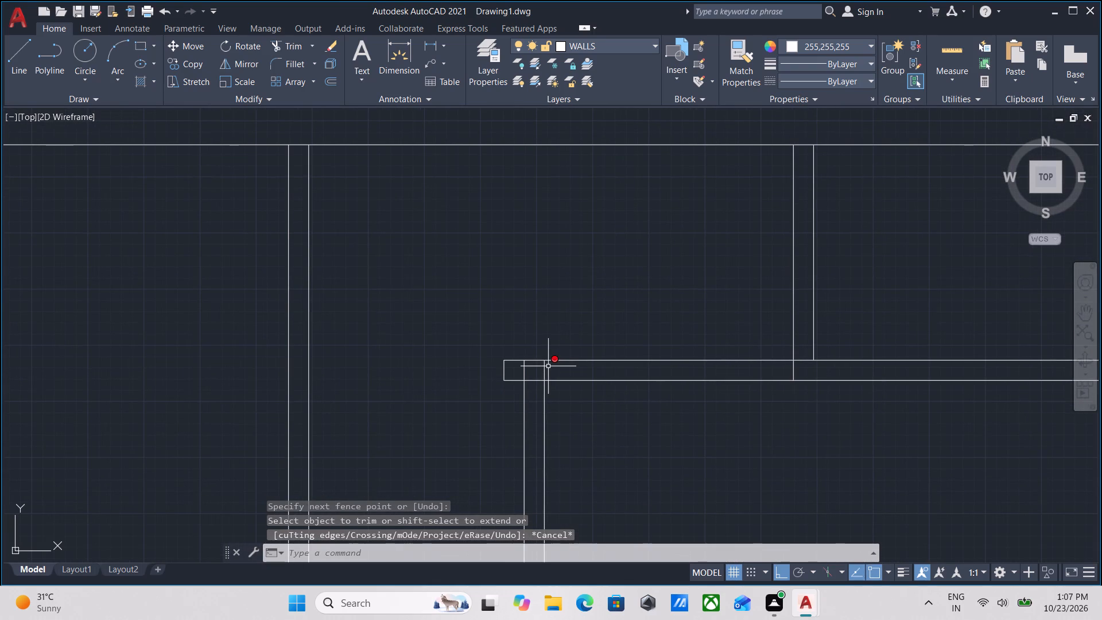
scroll(548, 366, down, 1)
middle_drag(548, 366, 559, 385)
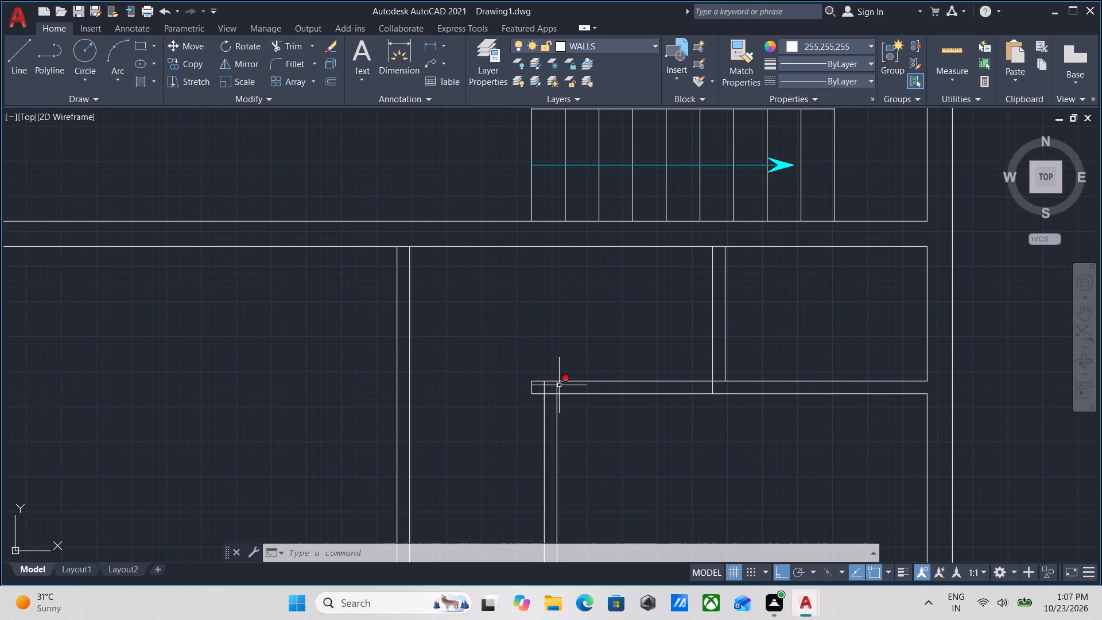
middle_drag(571, 424, 577, 321)
scroll(580, 333, down, 1)
middle_drag(580, 333, 577, 359)
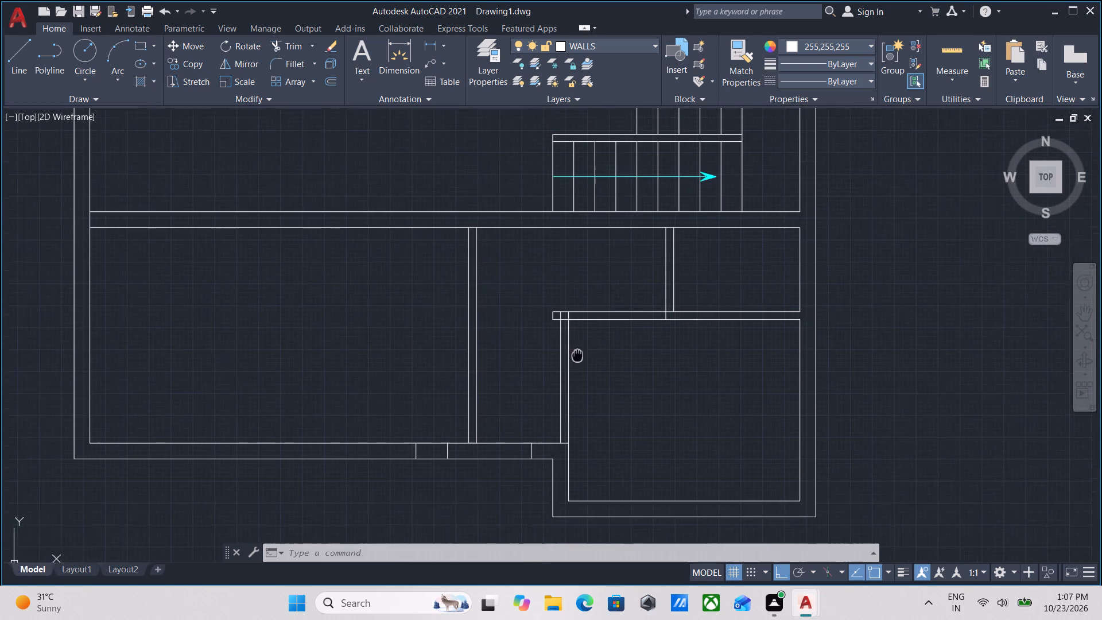
middle_drag(577, 359, 576, 361)
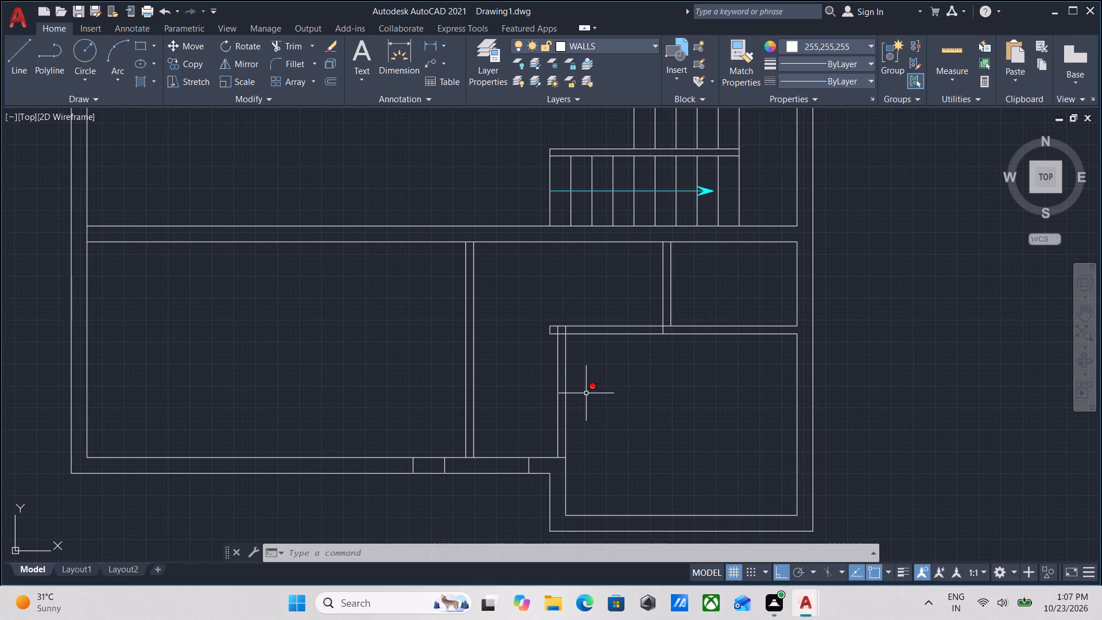
scroll(408, 352, down, 2)
middle_drag(408, 352, 459, 363)
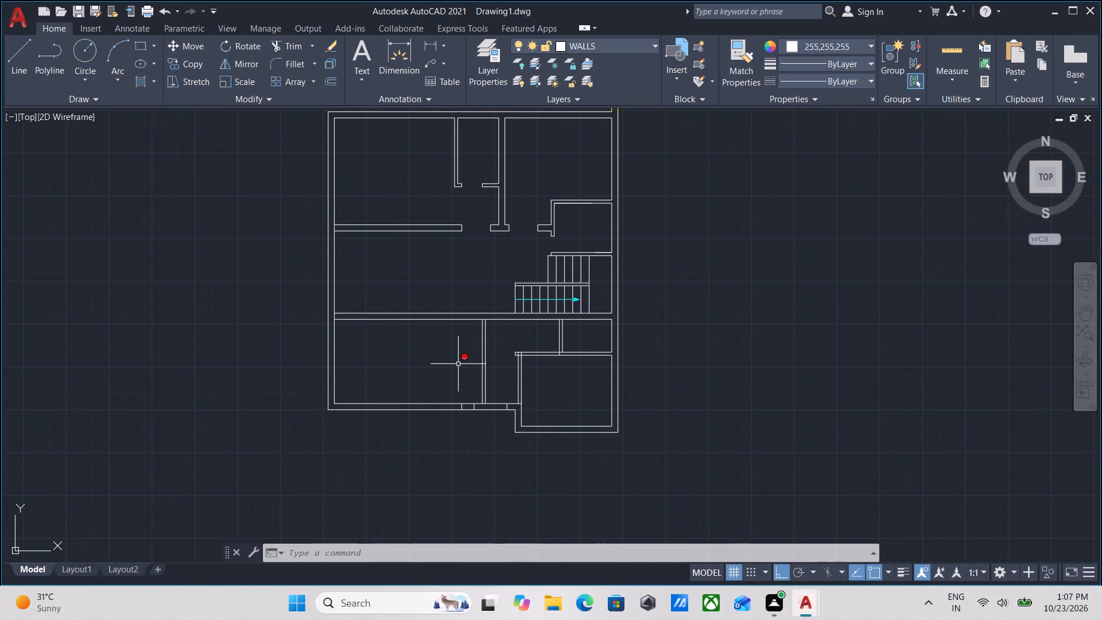
Erase the two-line vertical partition between the large southwestern room and the area west of the southeastern room.
scroll(562, 398, up, 2)
middle_drag(399, 350, 401, 352)
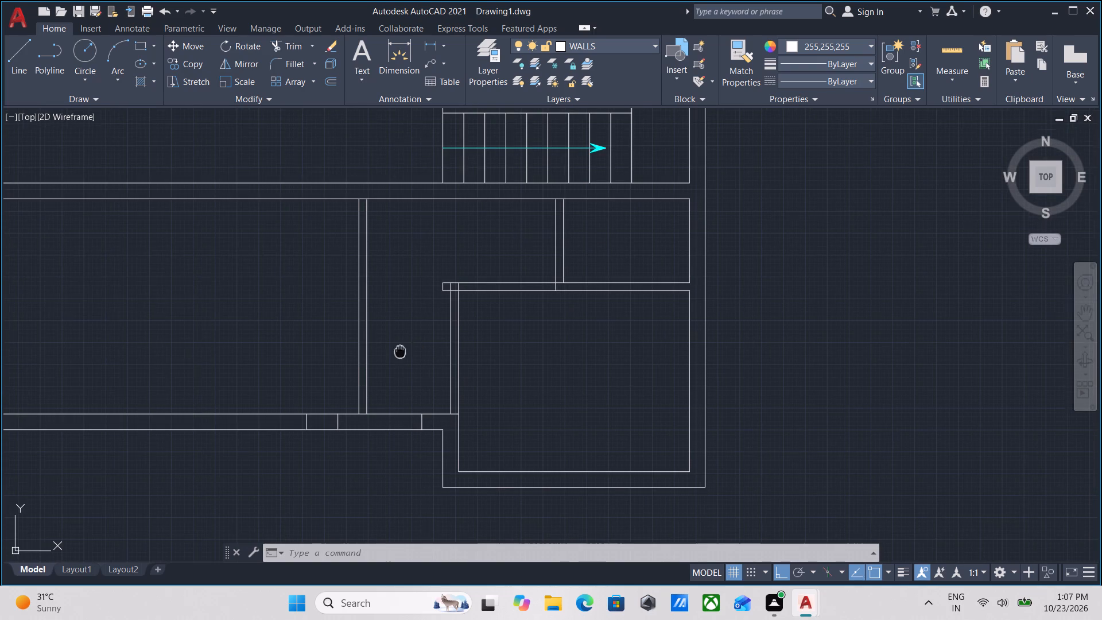
middle_drag(401, 352, 410, 362)
click(410, 362)
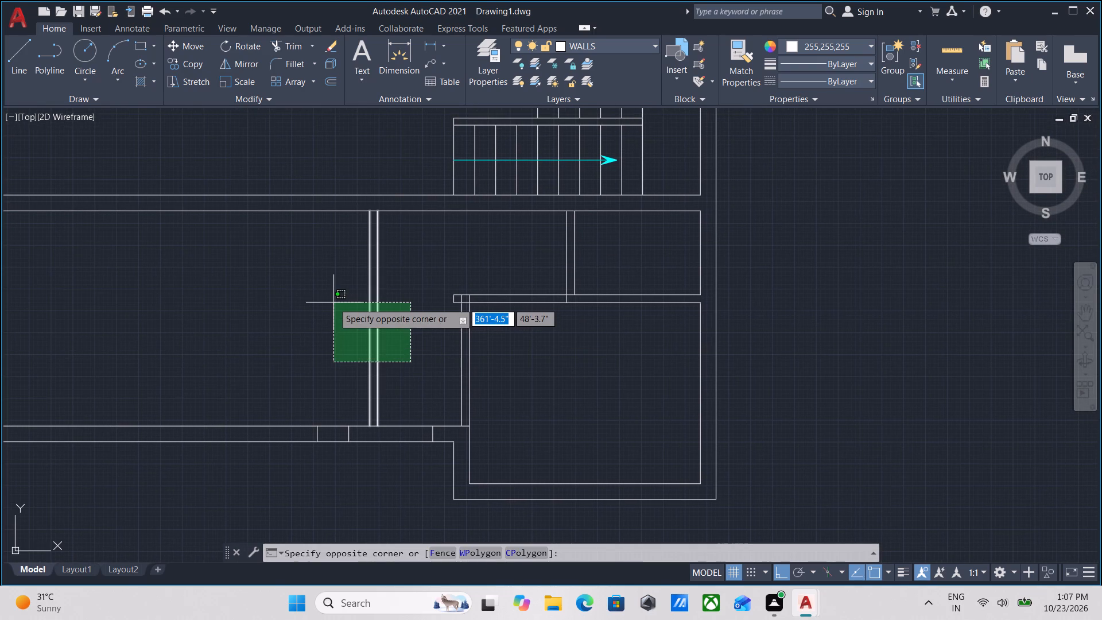
click(333, 303)
right_click(333, 303)
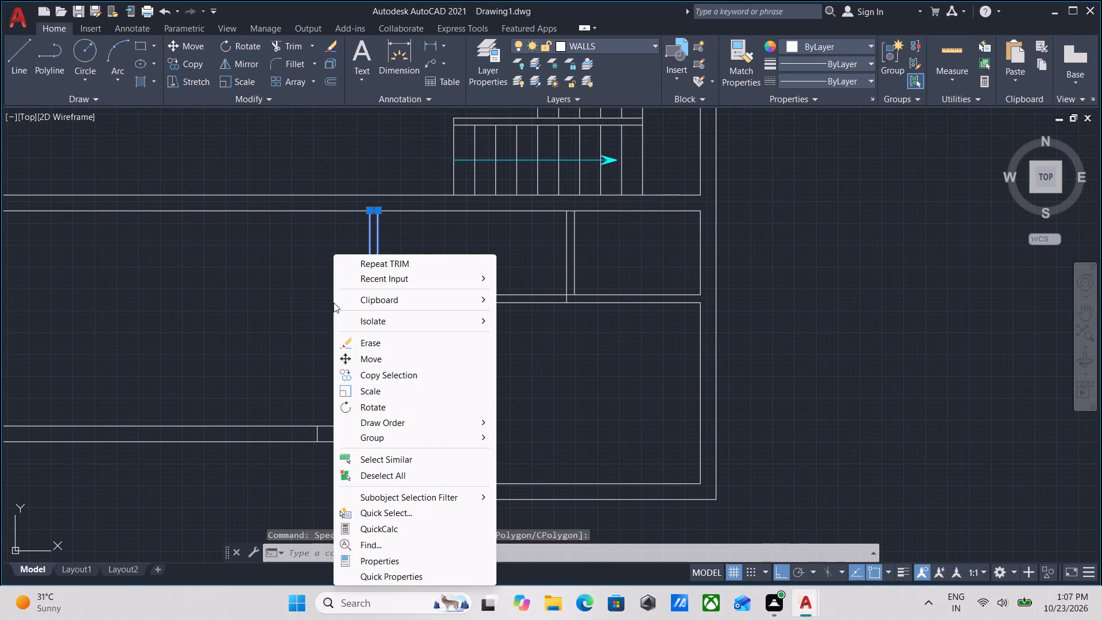
click(363, 338)
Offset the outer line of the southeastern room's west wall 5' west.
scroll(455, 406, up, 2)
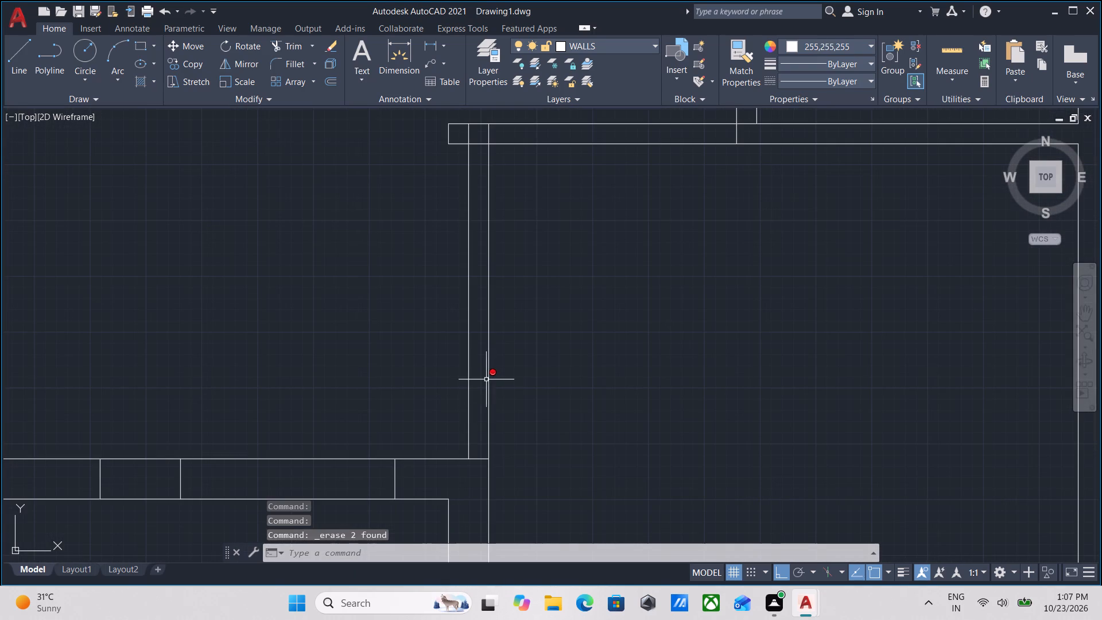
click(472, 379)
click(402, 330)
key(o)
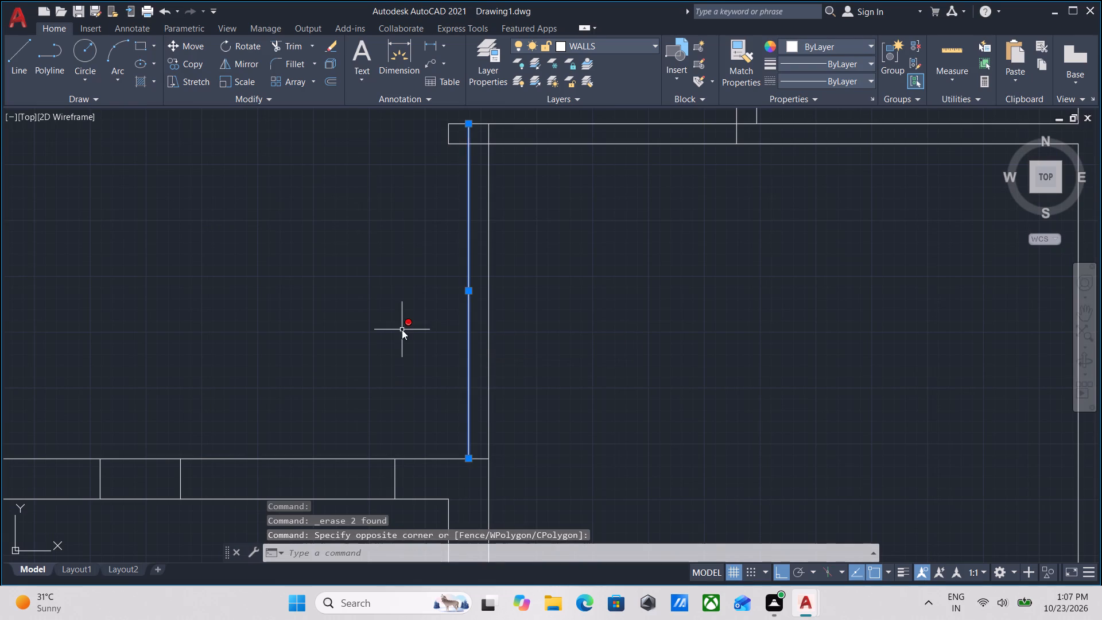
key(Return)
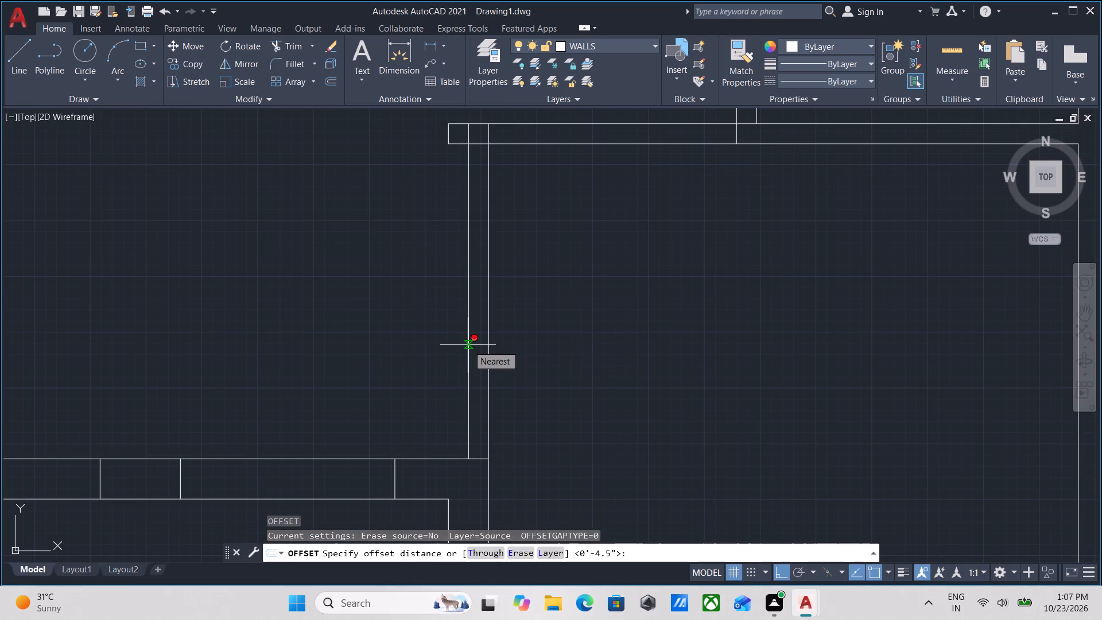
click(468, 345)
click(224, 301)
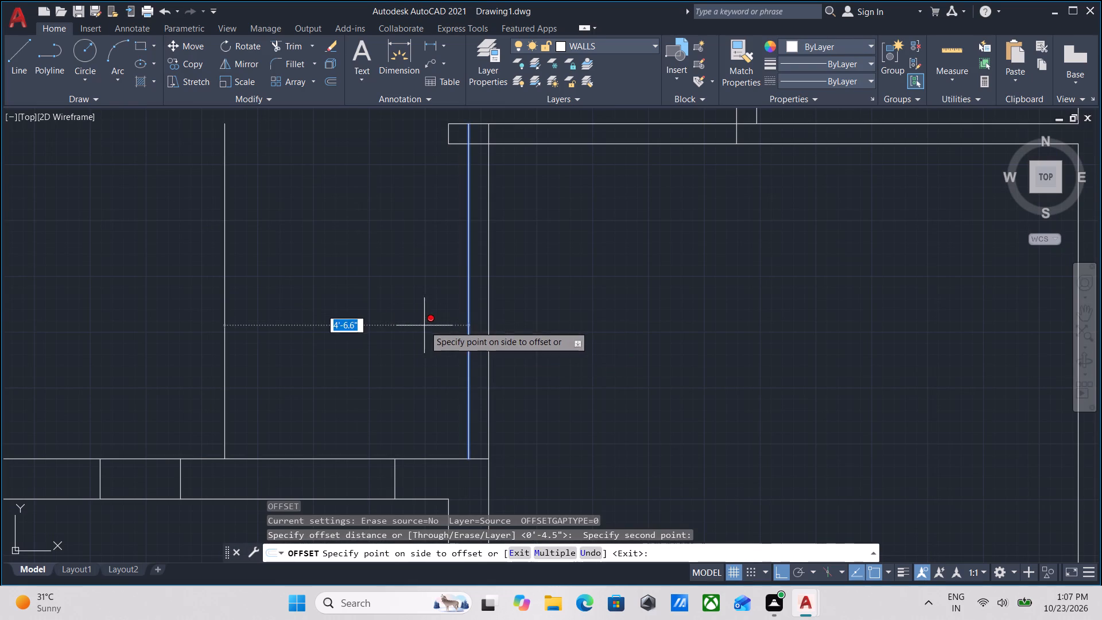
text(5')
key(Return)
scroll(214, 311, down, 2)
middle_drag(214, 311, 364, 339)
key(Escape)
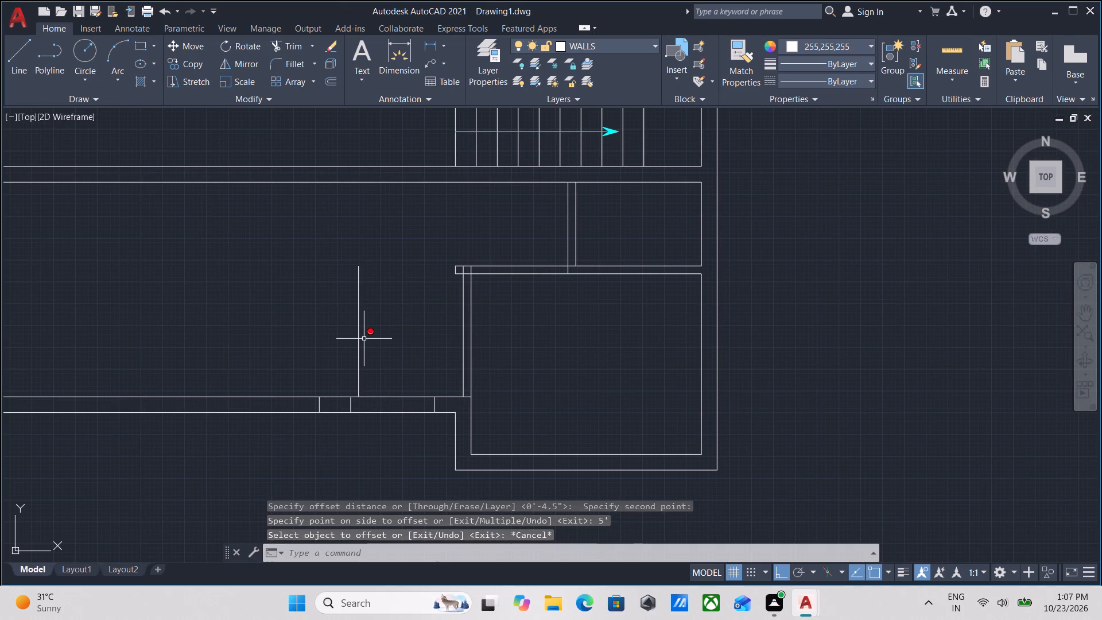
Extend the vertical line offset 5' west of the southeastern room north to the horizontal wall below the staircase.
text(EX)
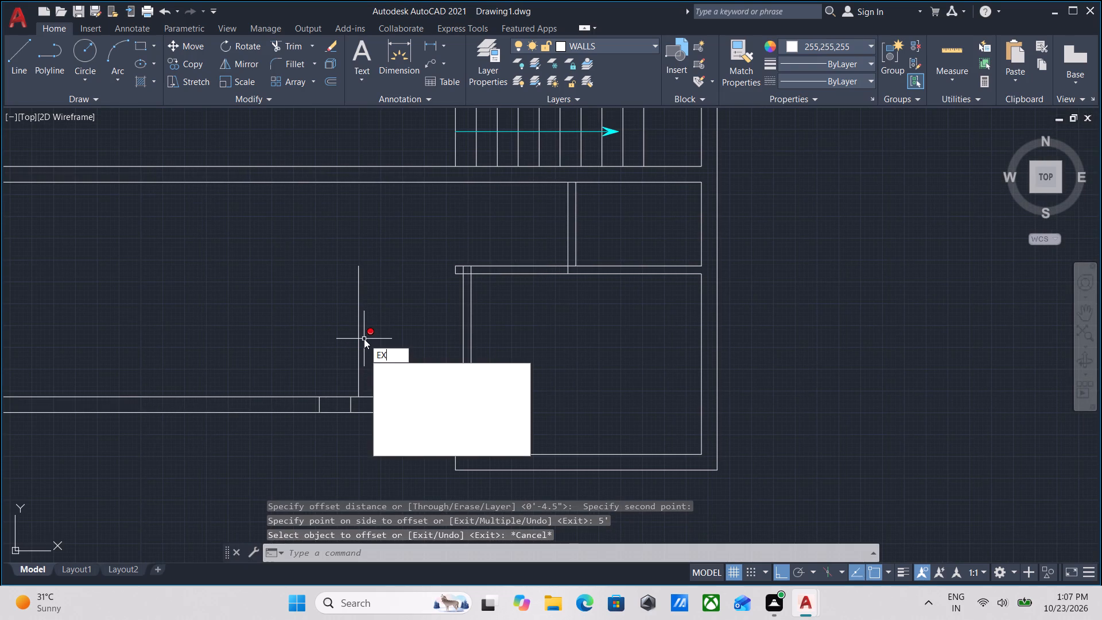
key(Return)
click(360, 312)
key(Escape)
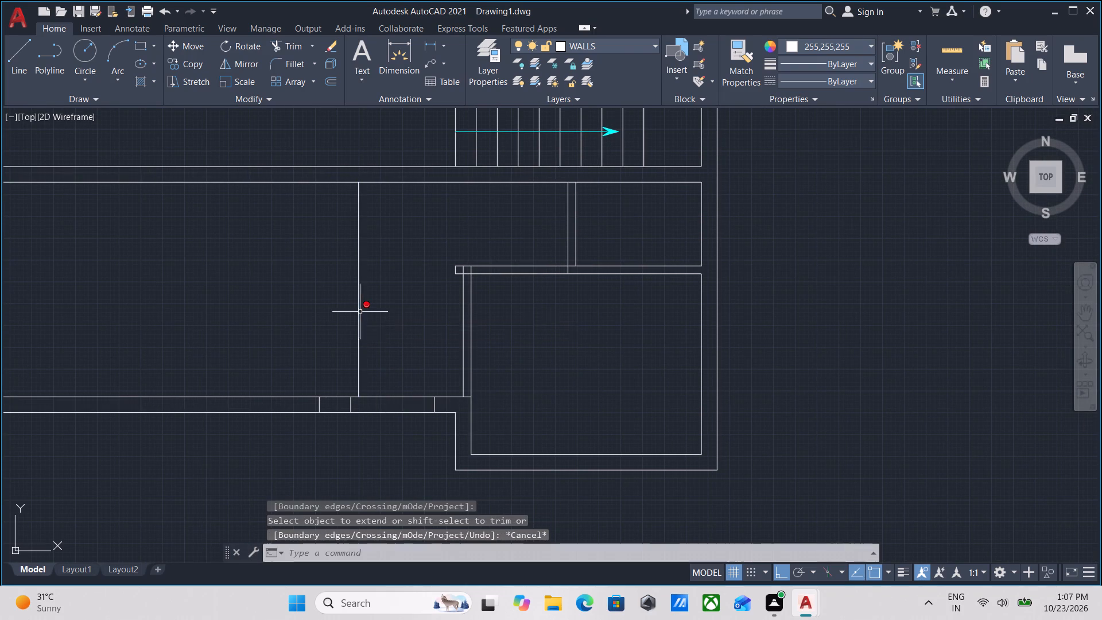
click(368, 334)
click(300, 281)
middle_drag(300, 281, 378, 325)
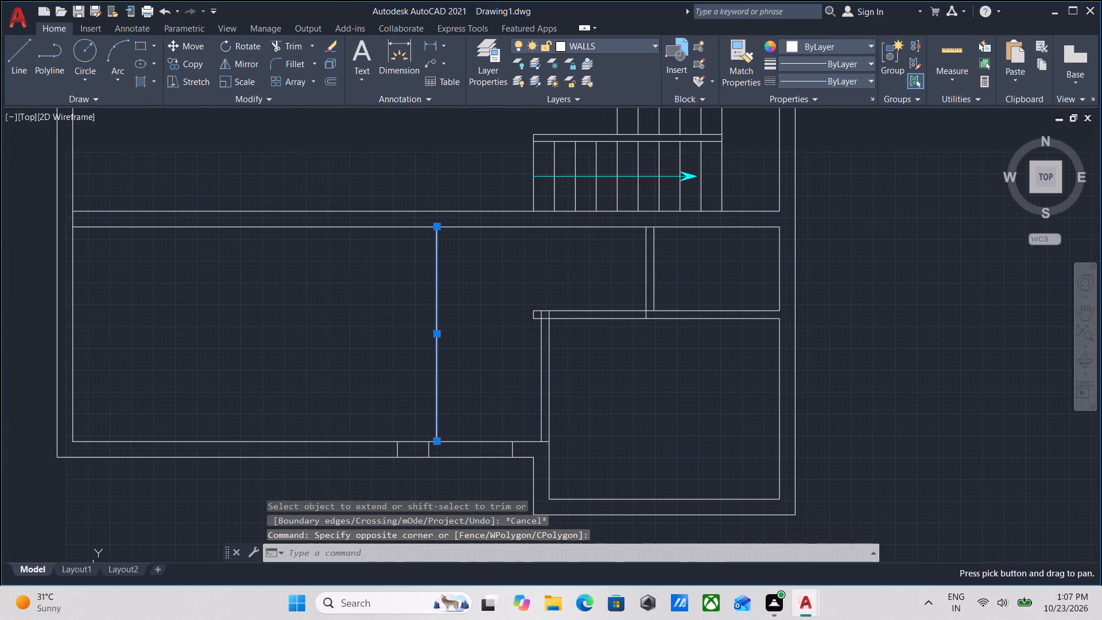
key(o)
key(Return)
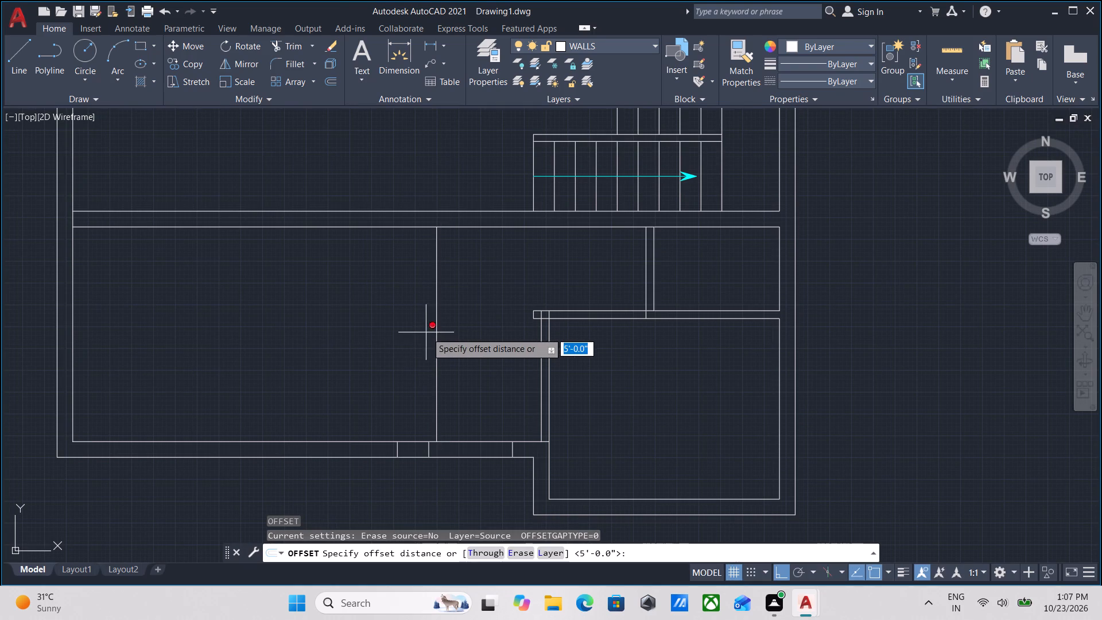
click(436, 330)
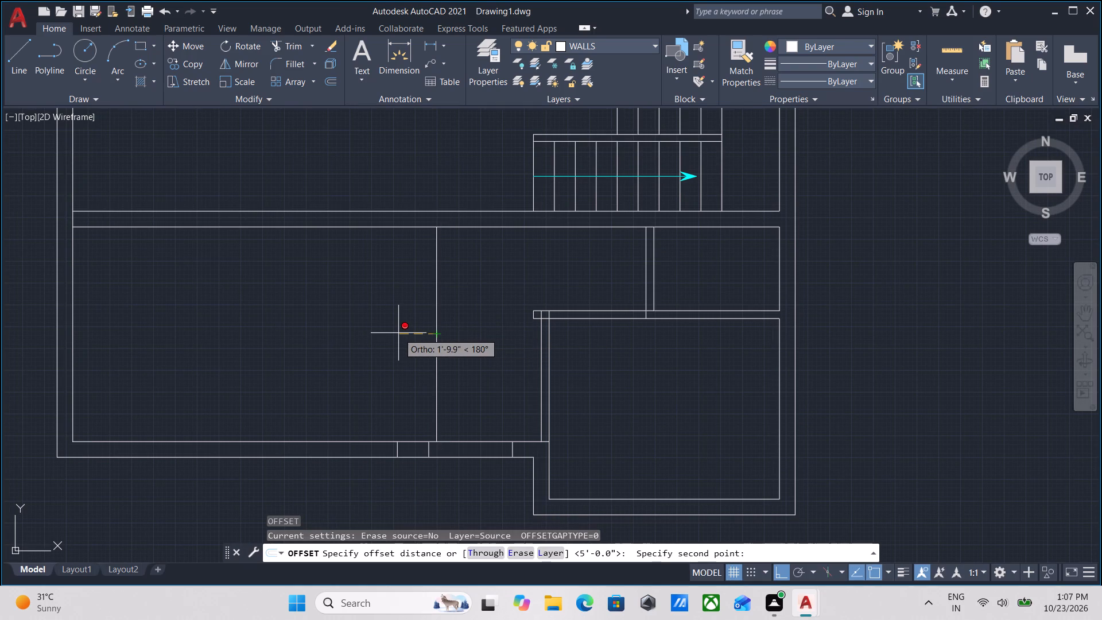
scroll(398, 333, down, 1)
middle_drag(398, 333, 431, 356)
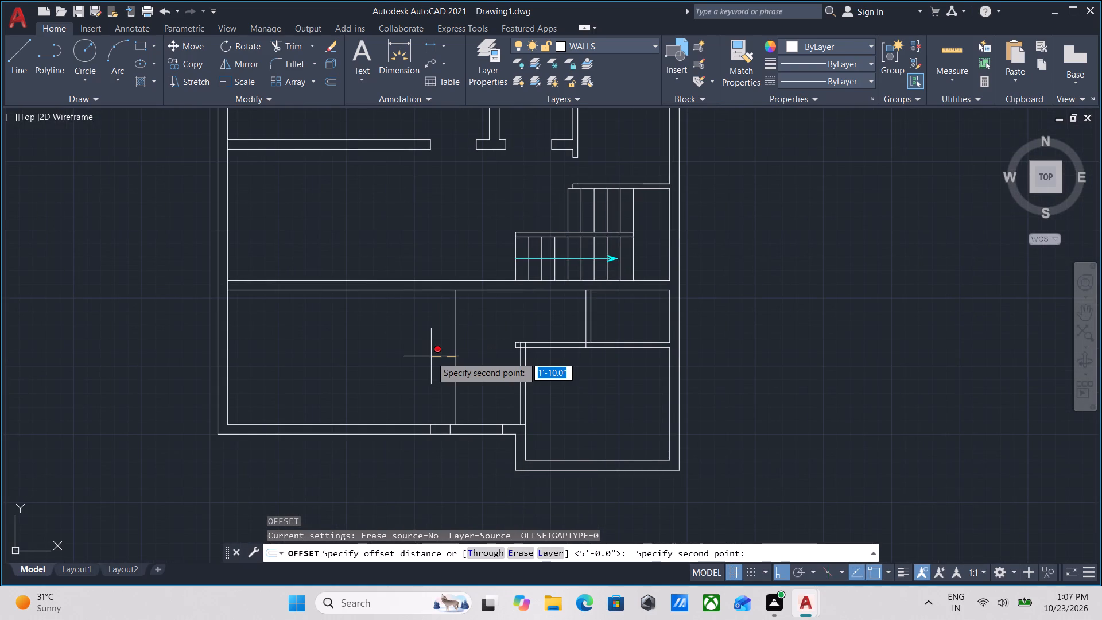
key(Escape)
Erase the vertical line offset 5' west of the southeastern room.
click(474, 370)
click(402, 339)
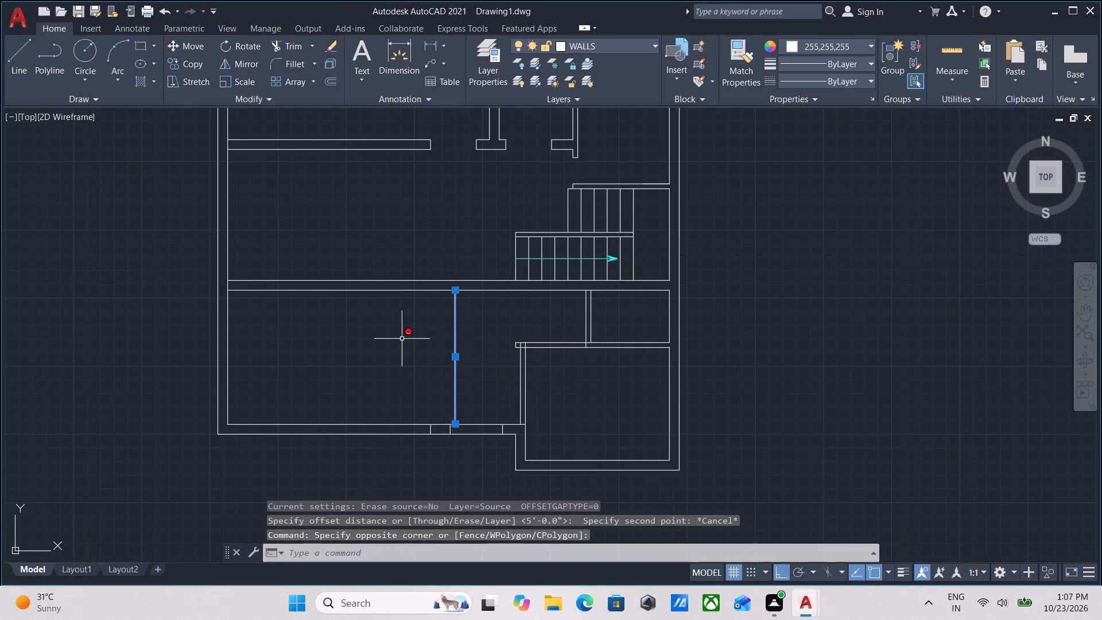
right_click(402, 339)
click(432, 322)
Trim the west wall's inner line between the two lines of the horizontal wall below the staircase.
scroll(368, 335, down, 1)
middle_drag(368, 335, 449, 340)
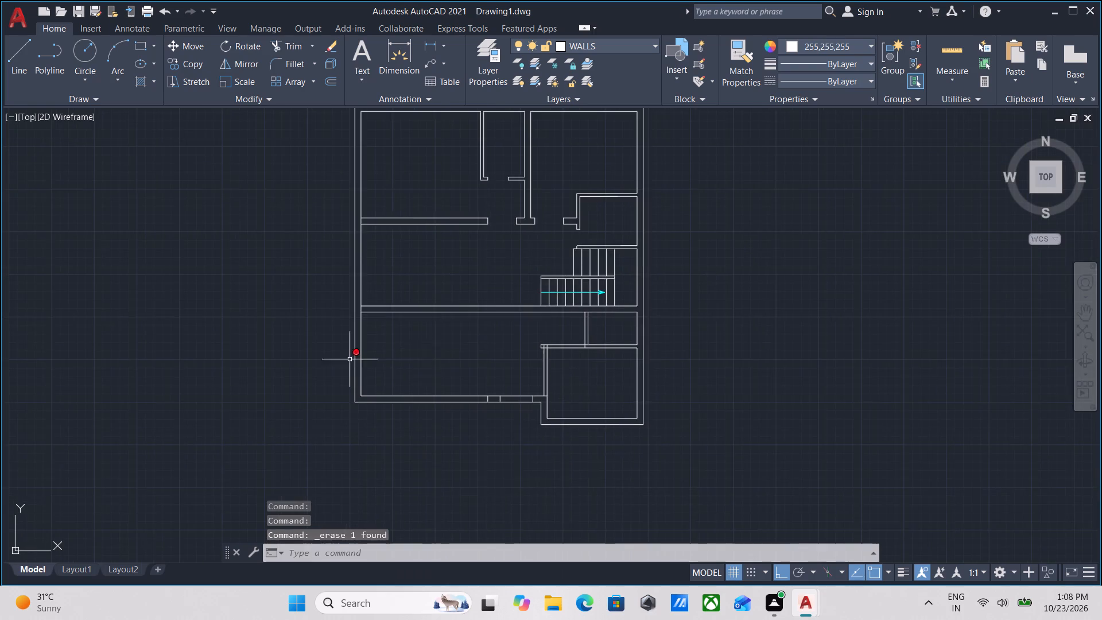
scroll(350, 359, up, 1)
middle_drag(393, 323, 379, 373)
scroll(379, 373, down, 1)
middle_drag(379, 373, 381, 392)
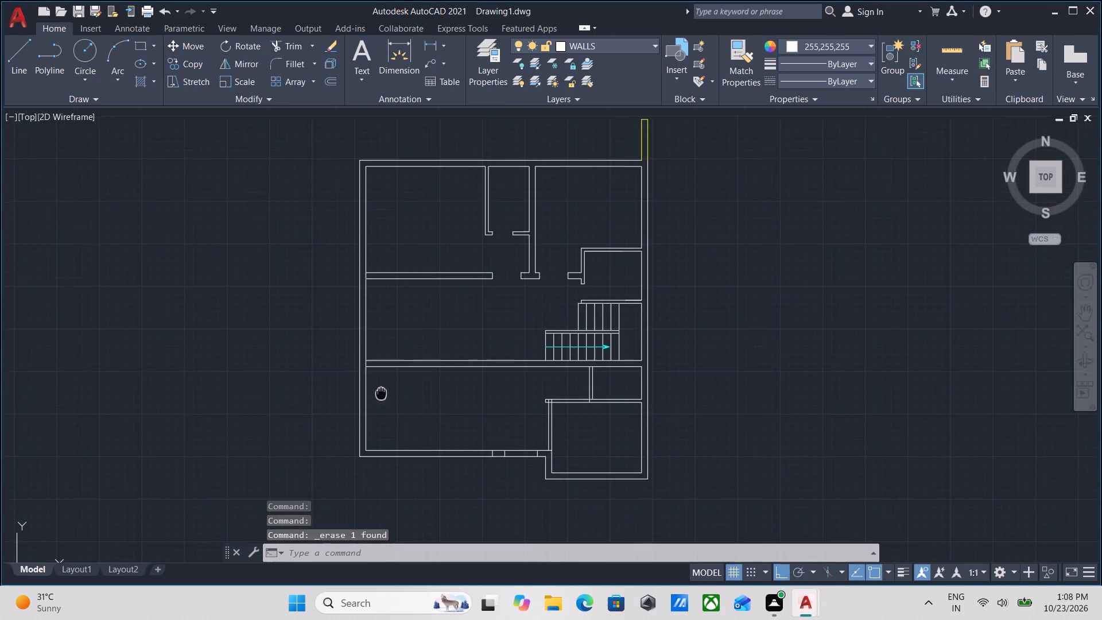
middle_drag(381, 392, 381, 393)
scroll(370, 343, up, 1)
text(TR)
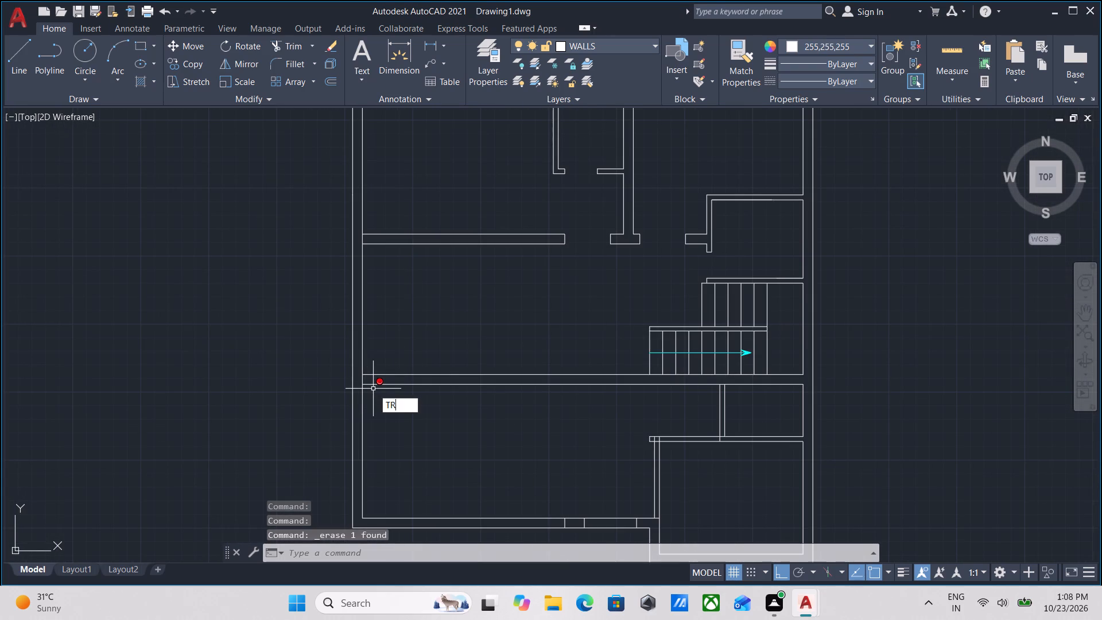
key(Return)
scroll(355, 363, up, 3)
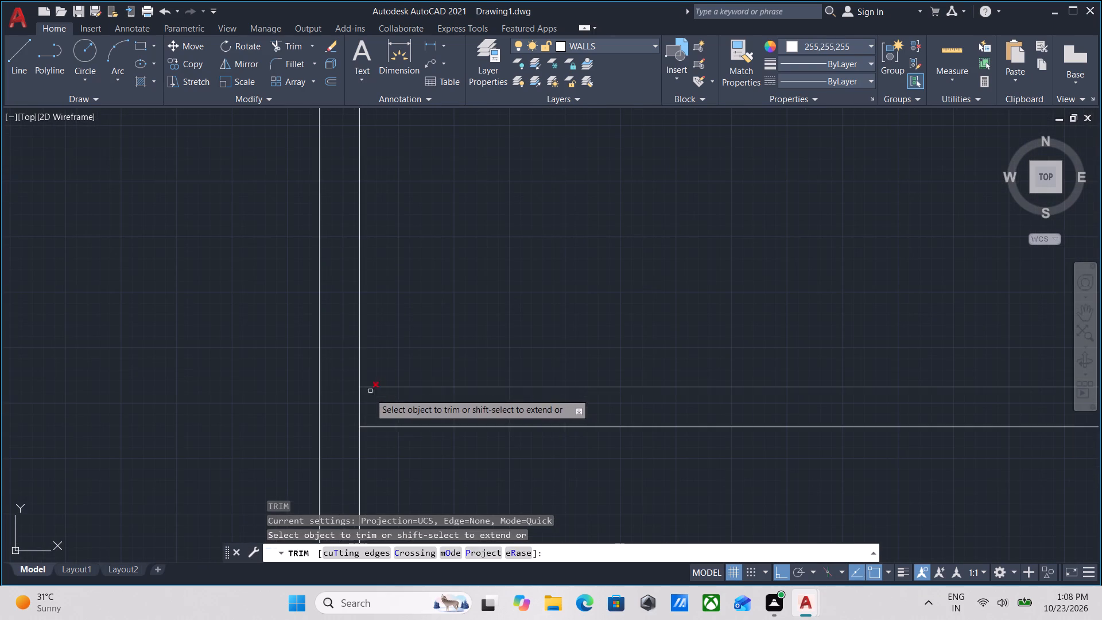
click(370, 410)
click(351, 403)
key(Escape)
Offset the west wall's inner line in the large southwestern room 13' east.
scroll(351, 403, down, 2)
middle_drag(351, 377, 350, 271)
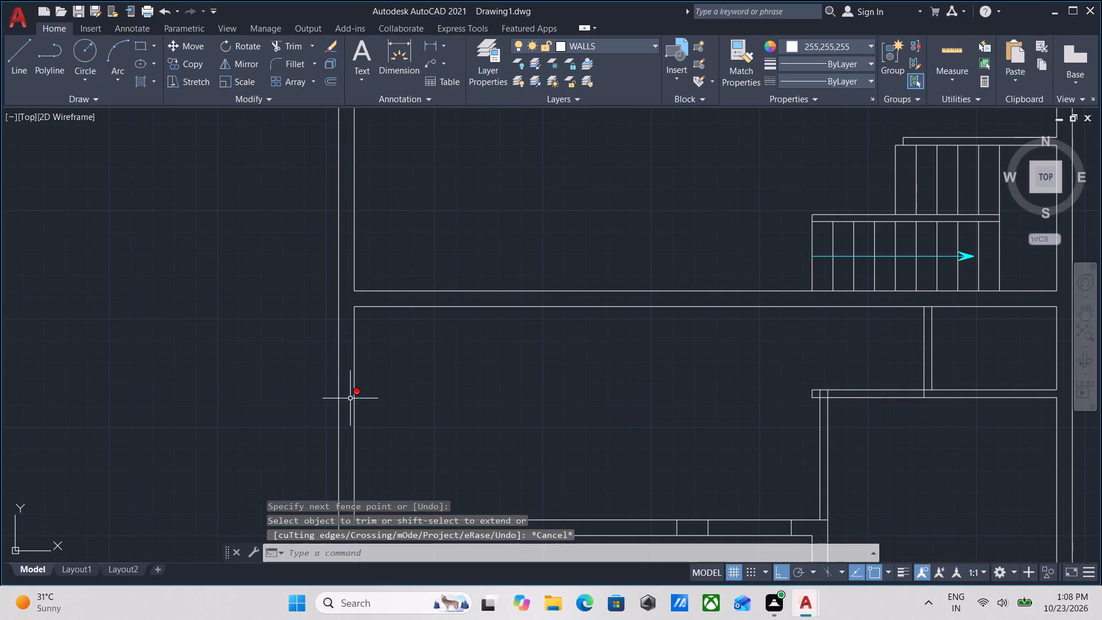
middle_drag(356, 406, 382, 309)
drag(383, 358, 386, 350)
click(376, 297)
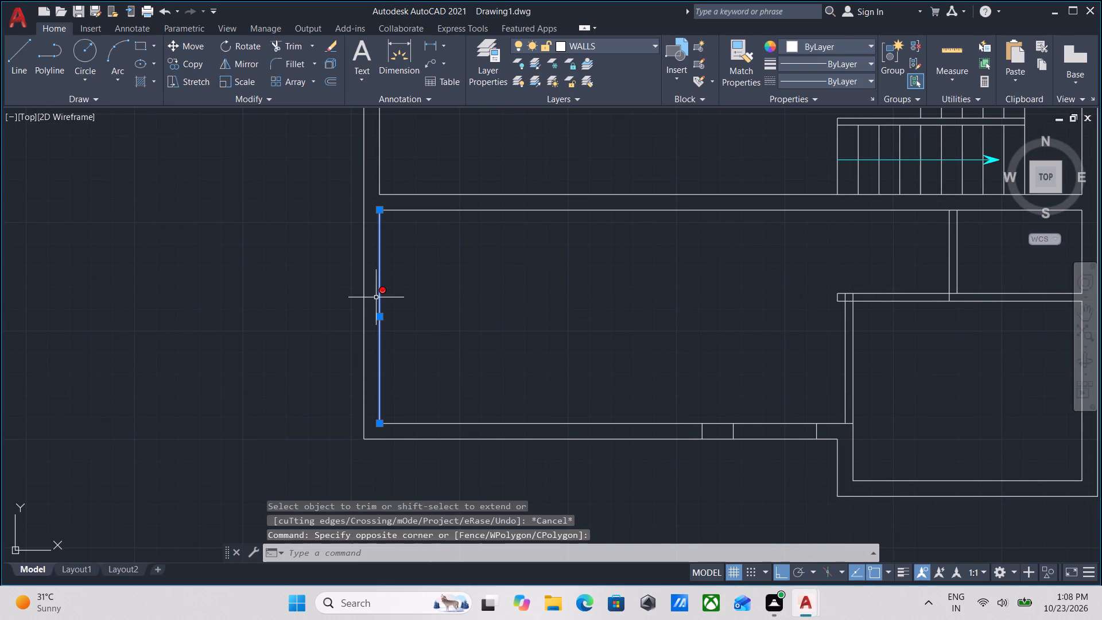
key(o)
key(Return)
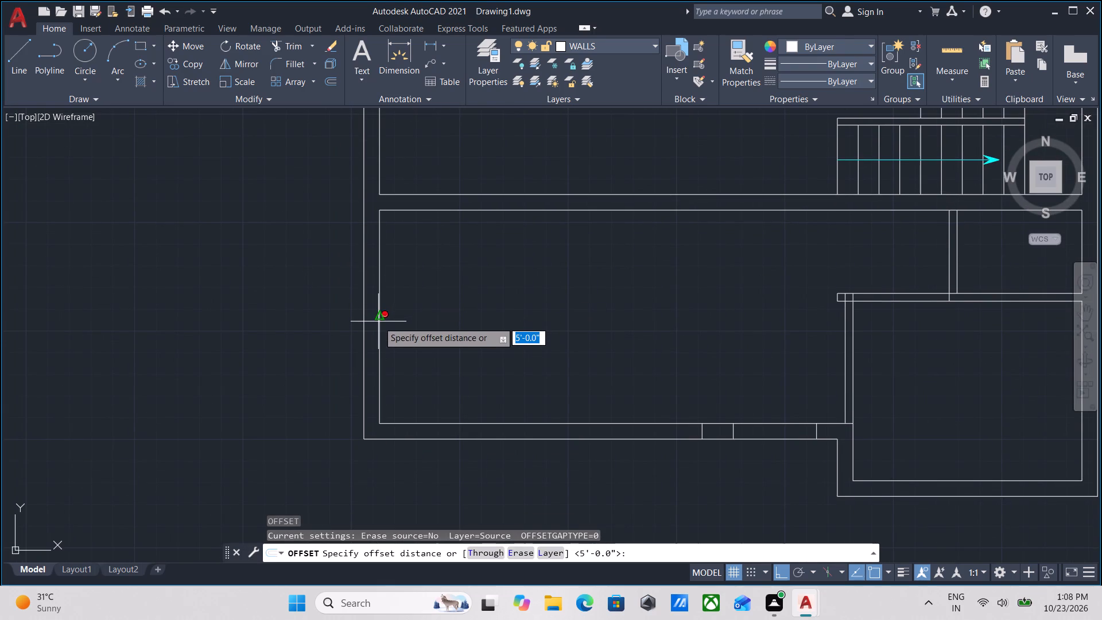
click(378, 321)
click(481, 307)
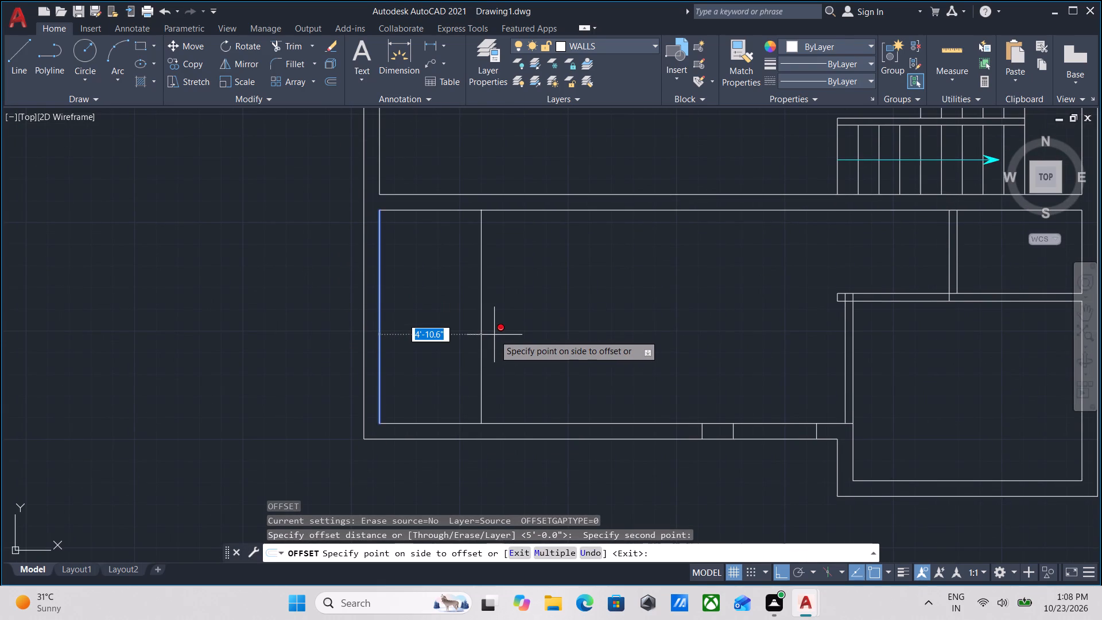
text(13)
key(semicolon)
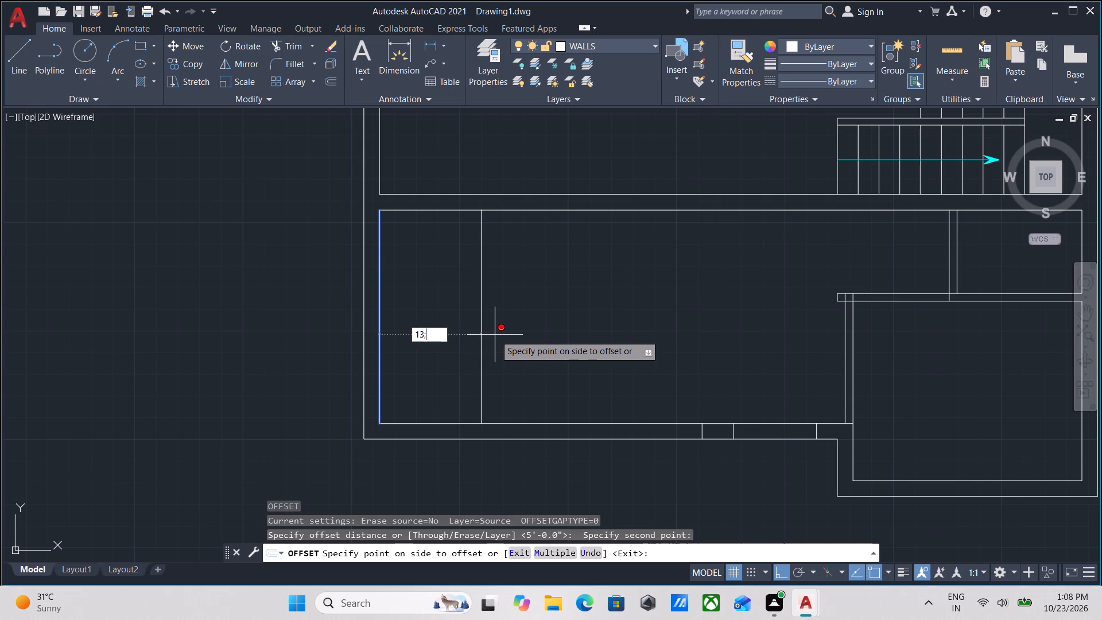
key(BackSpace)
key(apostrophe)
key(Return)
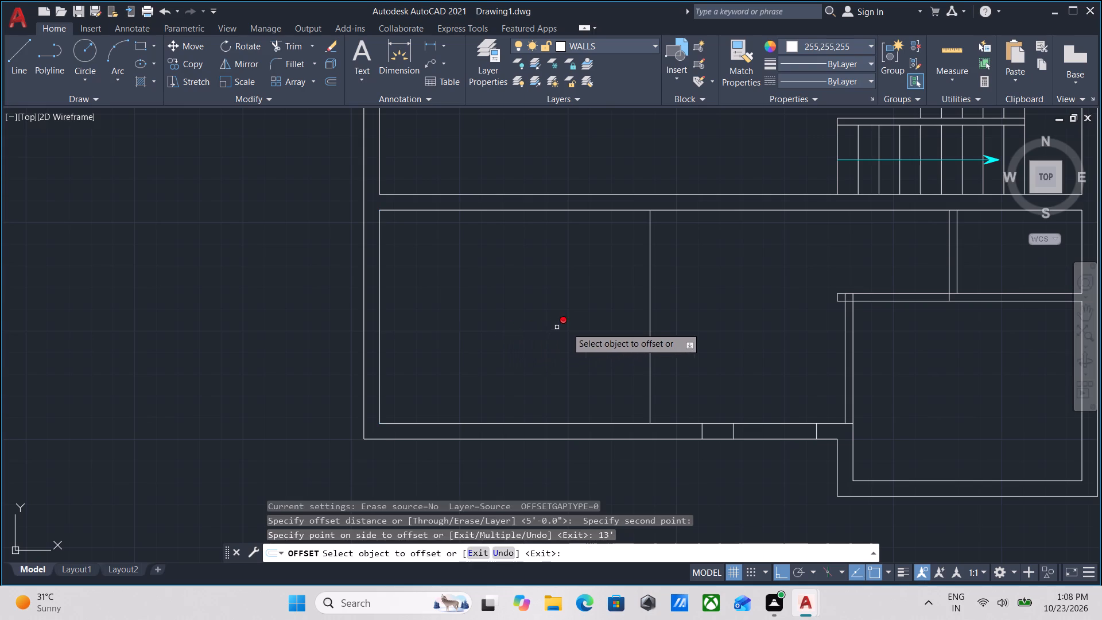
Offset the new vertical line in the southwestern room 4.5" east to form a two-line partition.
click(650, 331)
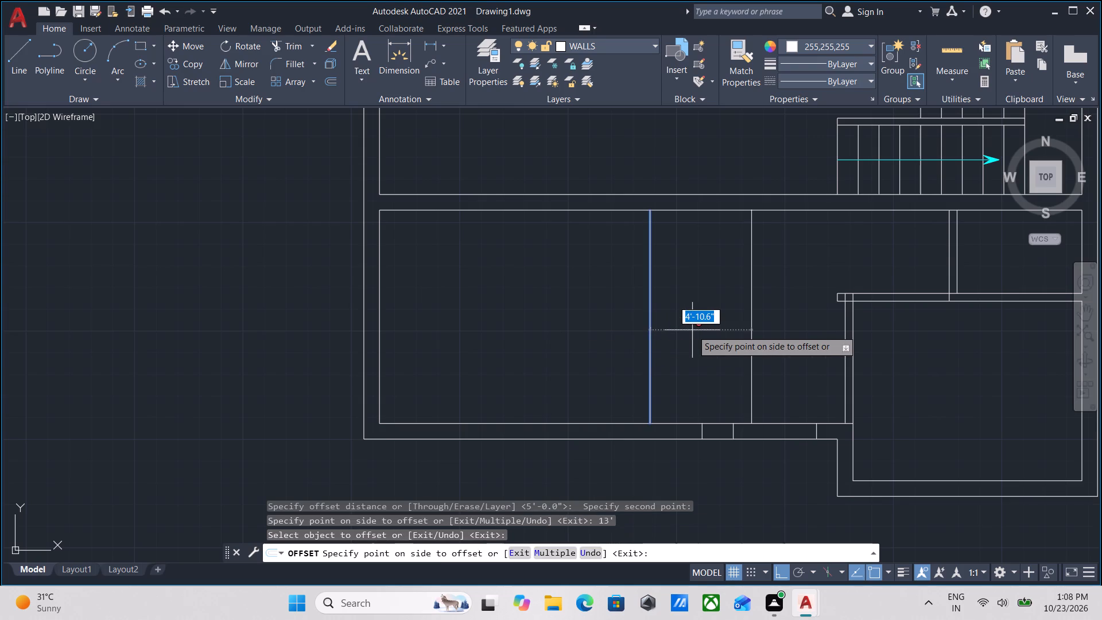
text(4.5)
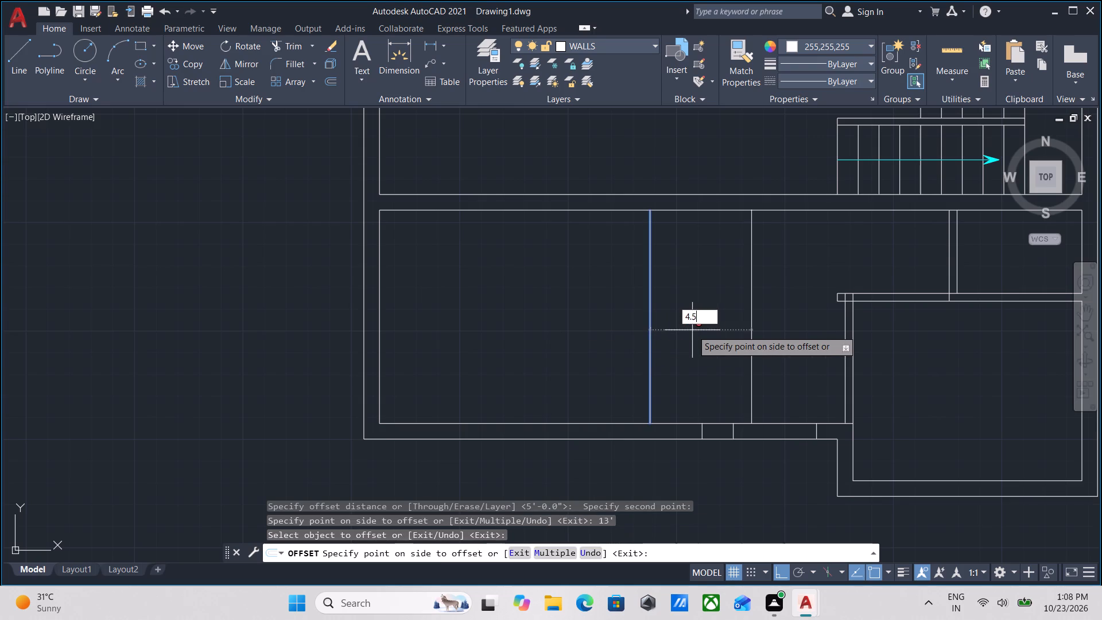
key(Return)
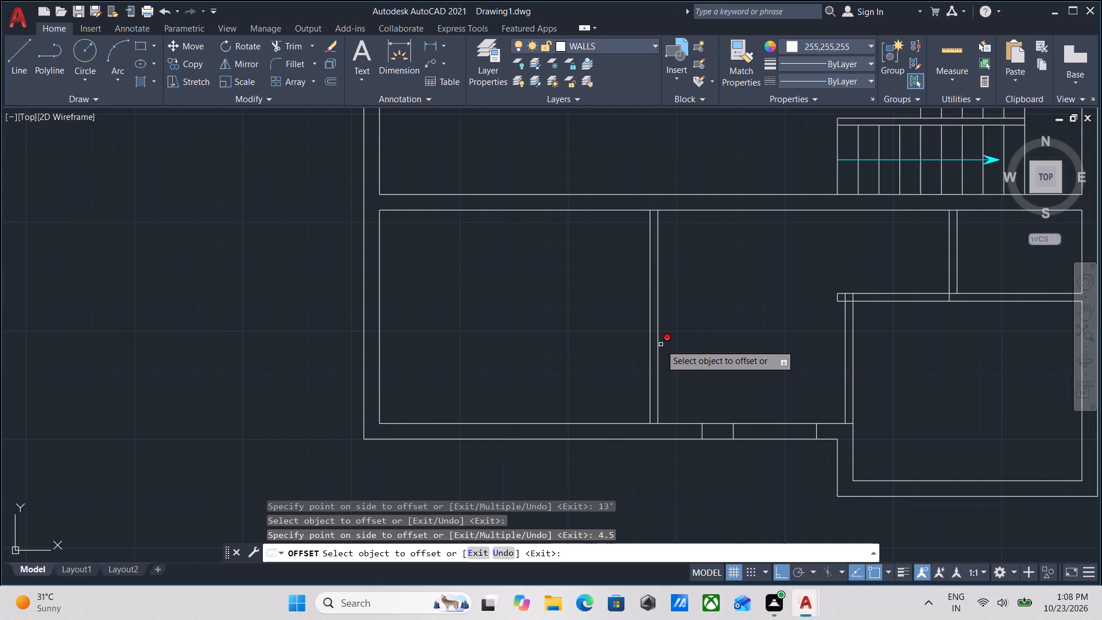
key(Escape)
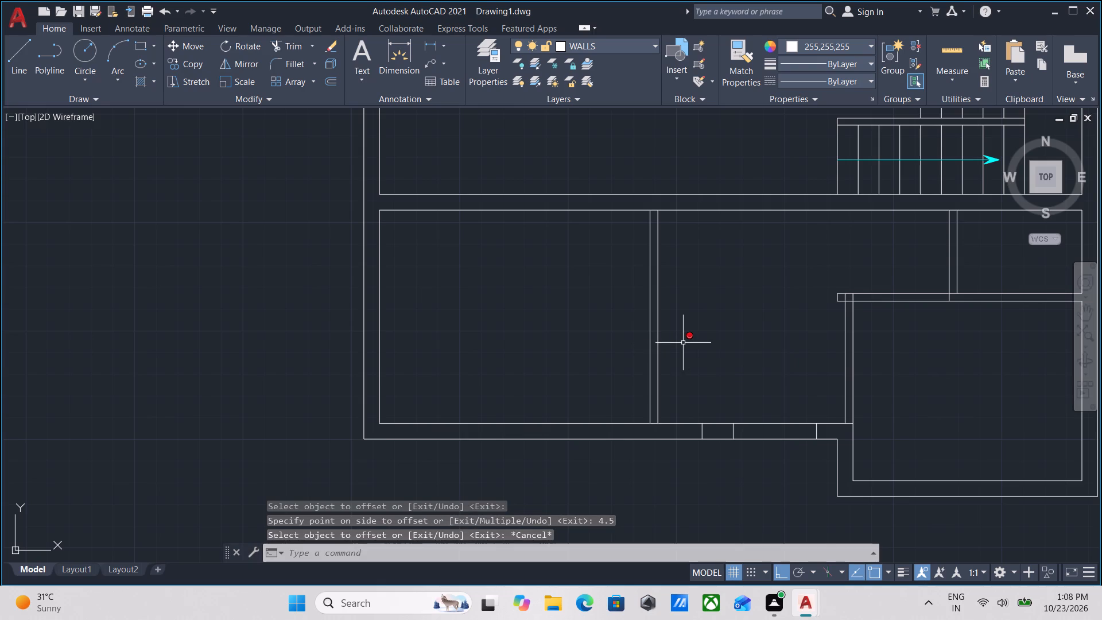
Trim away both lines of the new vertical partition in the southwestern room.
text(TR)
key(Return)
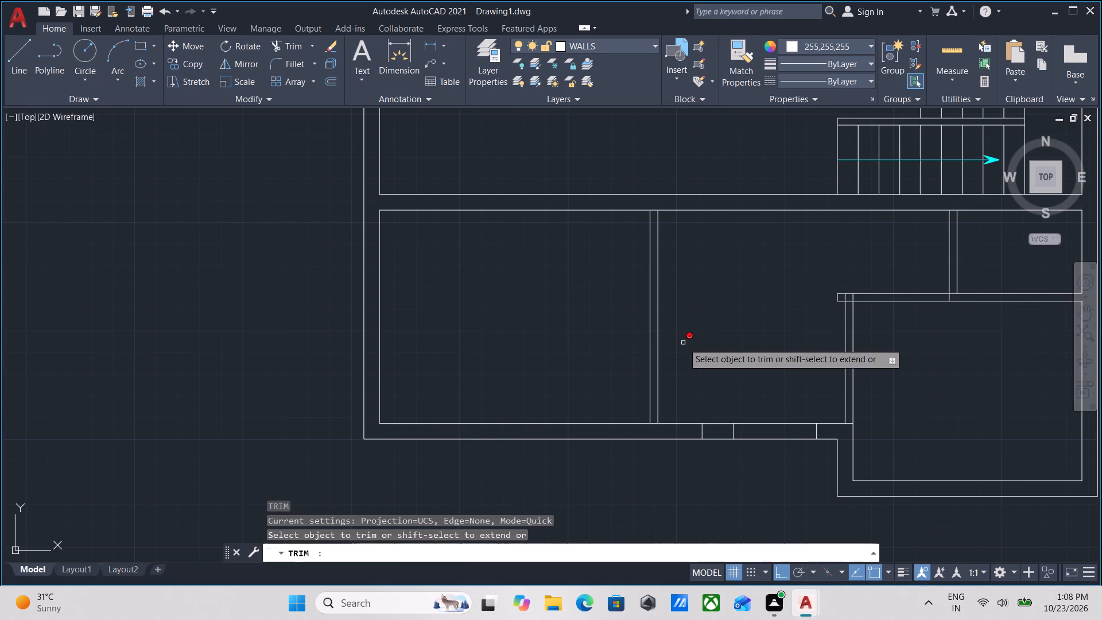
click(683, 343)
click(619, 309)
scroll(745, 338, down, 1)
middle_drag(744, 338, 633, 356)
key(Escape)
Offset the west line of the southeastern room's west wall 5' west.
scroll(692, 363, up, 2)
middle_drag(608, 418, 585, 319)
scroll(585, 317, down, 2)
middle_drag(585, 317, 585, 329)
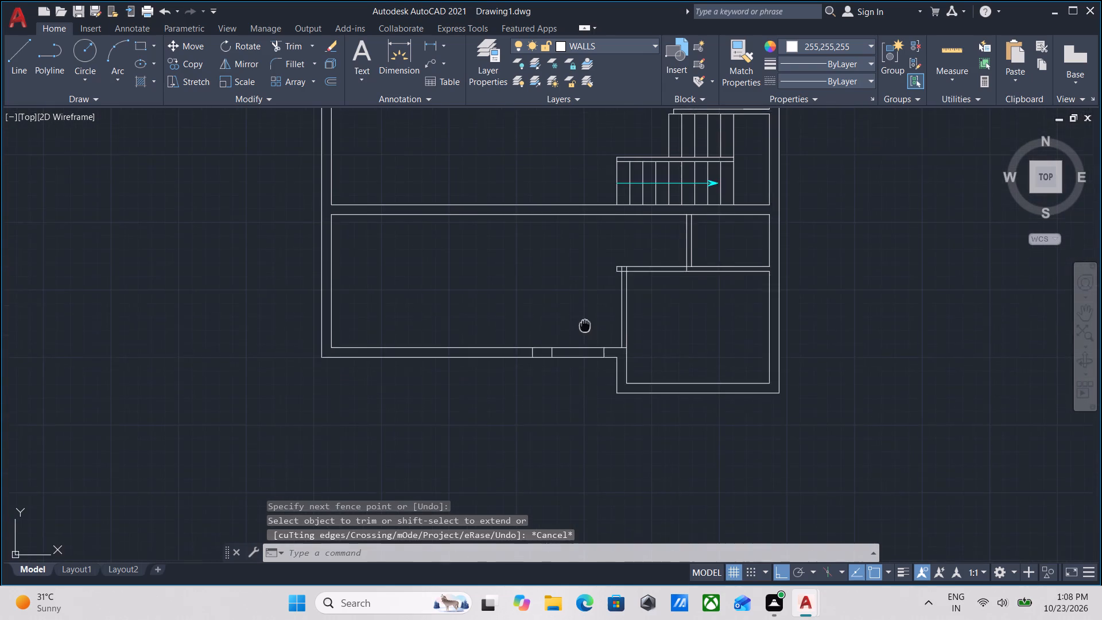
middle_drag(585, 329, 585, 332)
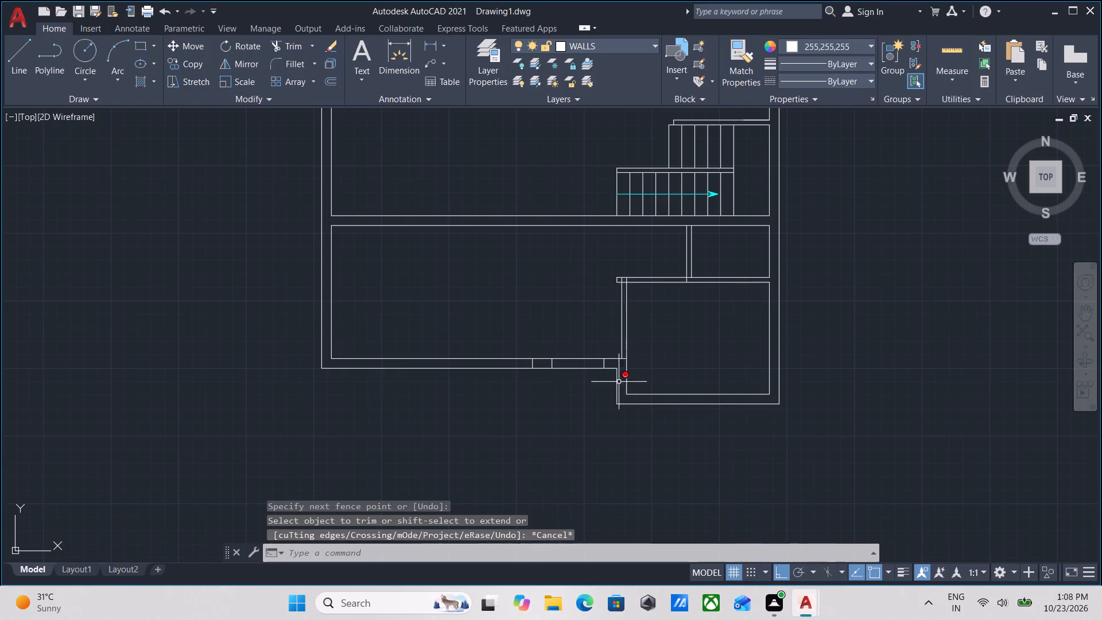
scroll(642, 366, up, 1)
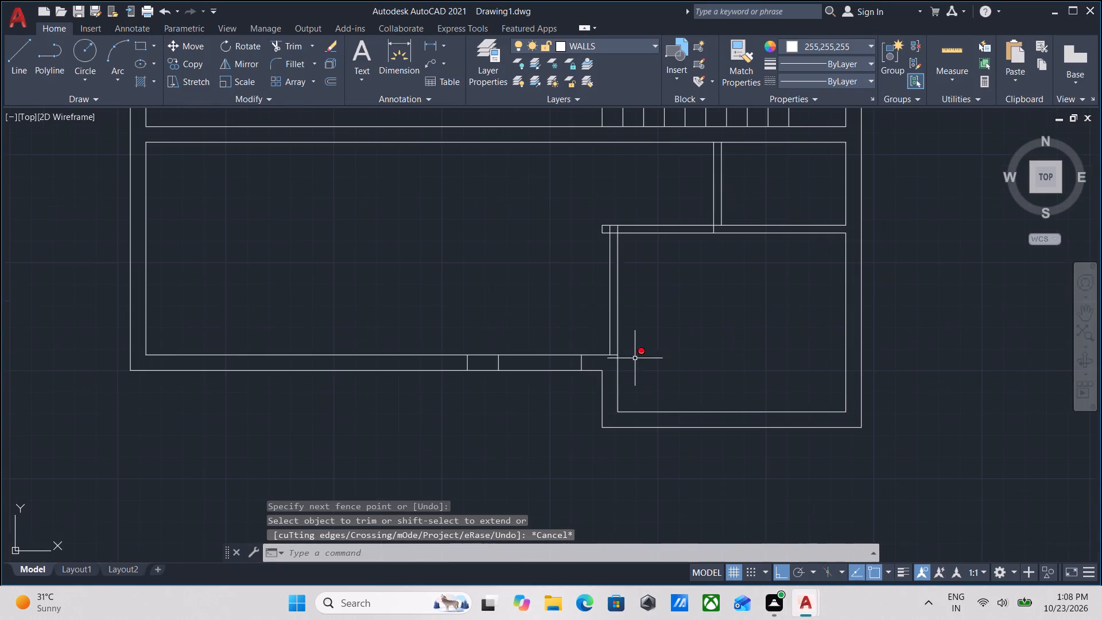
middle_drag(566, 294, 565, 319)
scroll(573, 331, up, 1)
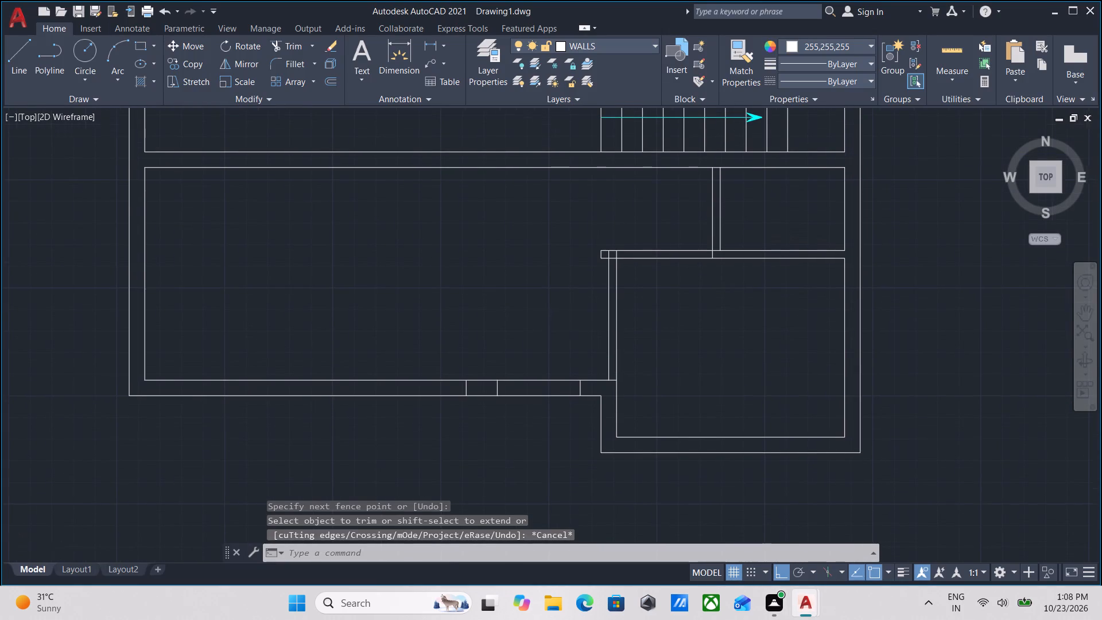
scroll(573, 331, up, 1)
click(672, 351)
click(640, 317)
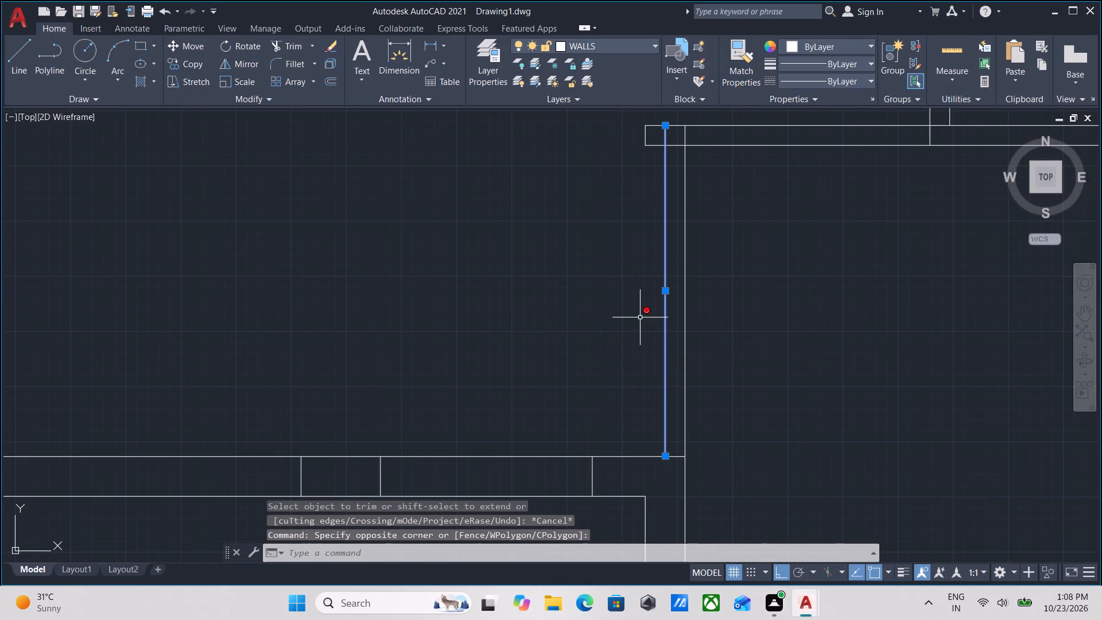
key(o)
key(Return)
click(661, 324)
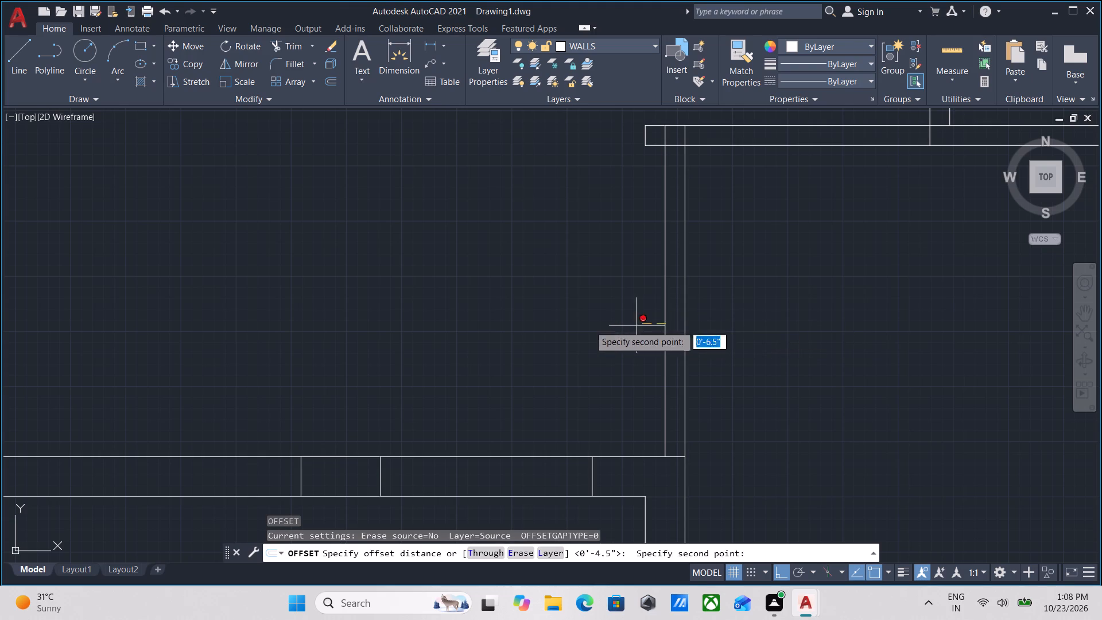
click(505, 322)
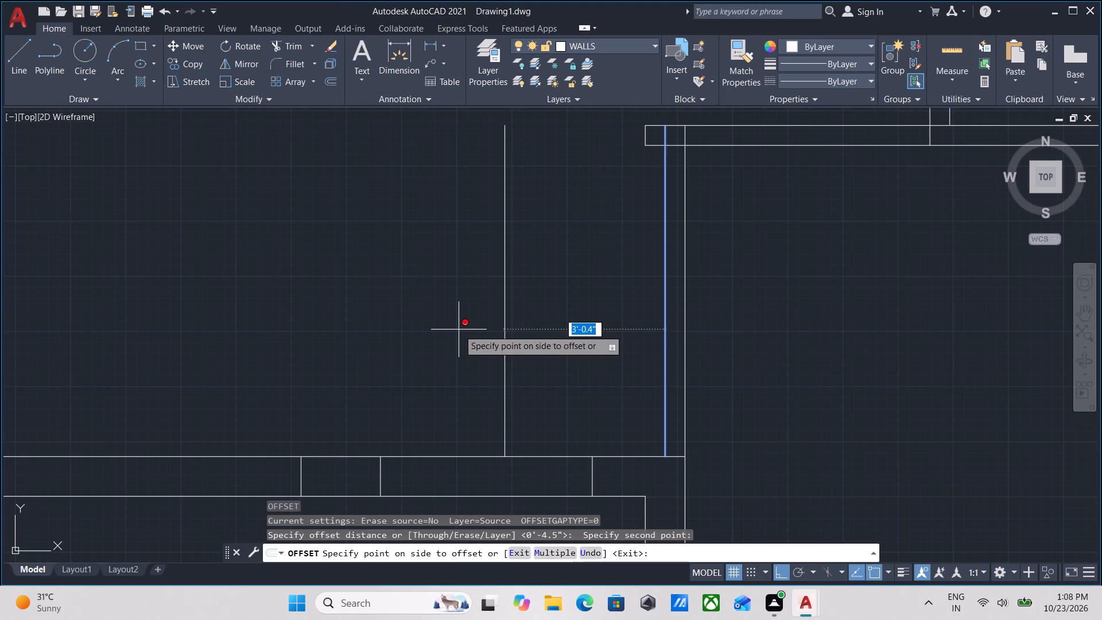
text(5')
key(Return)
Offset the vertical line 5' west of the southeastern room another 4.5" west to form a two-line partition.
middle_drag(459, 330, 543, 333)
click(484, 340)
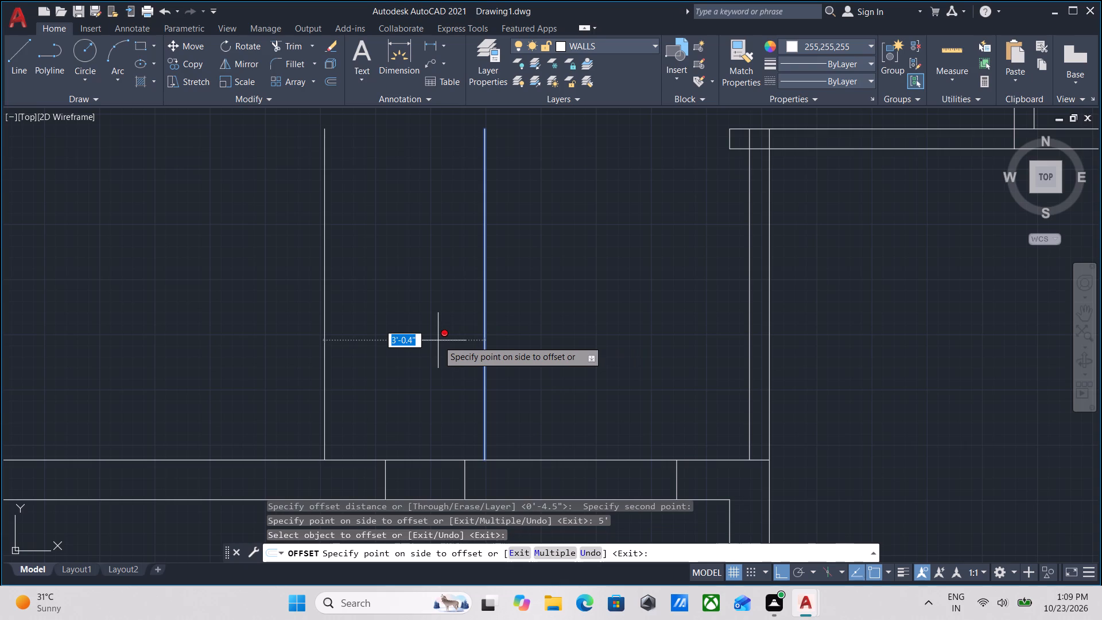
middle_drag(438, 340, 713, 327)
text(4.5)
key(Return)
scroll(703, 330, down, 2)
middle_drag(703, 330, 665, 406)
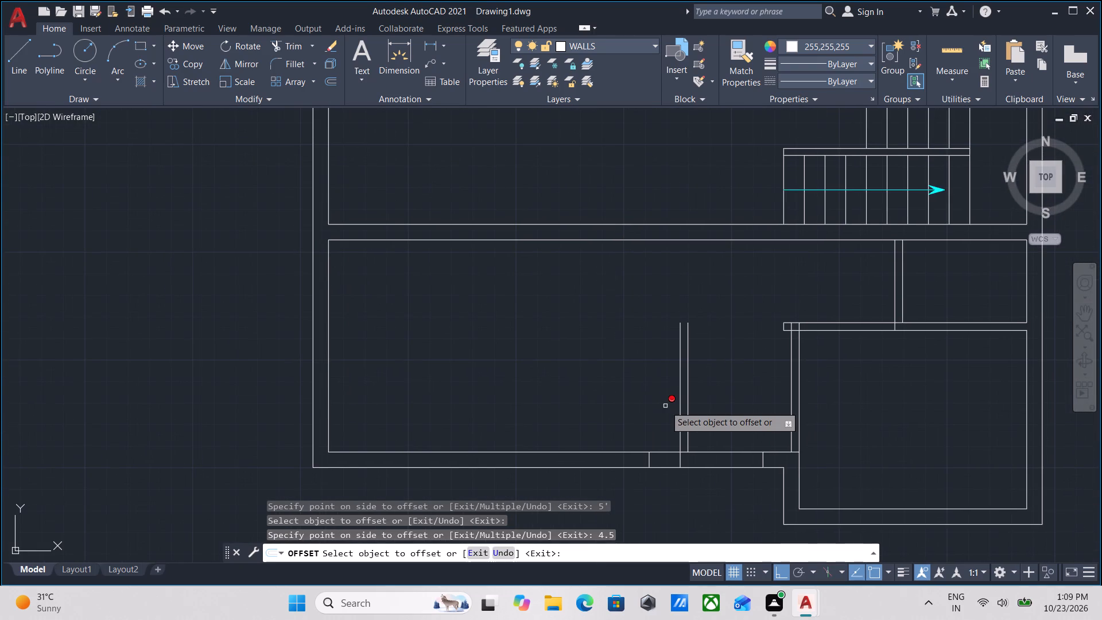
key(Escape)
Extend both lines of the new vertical partition north to the upper line of the horizontal wall below the staircase.
middle_drag(688, 385, 668, 440)
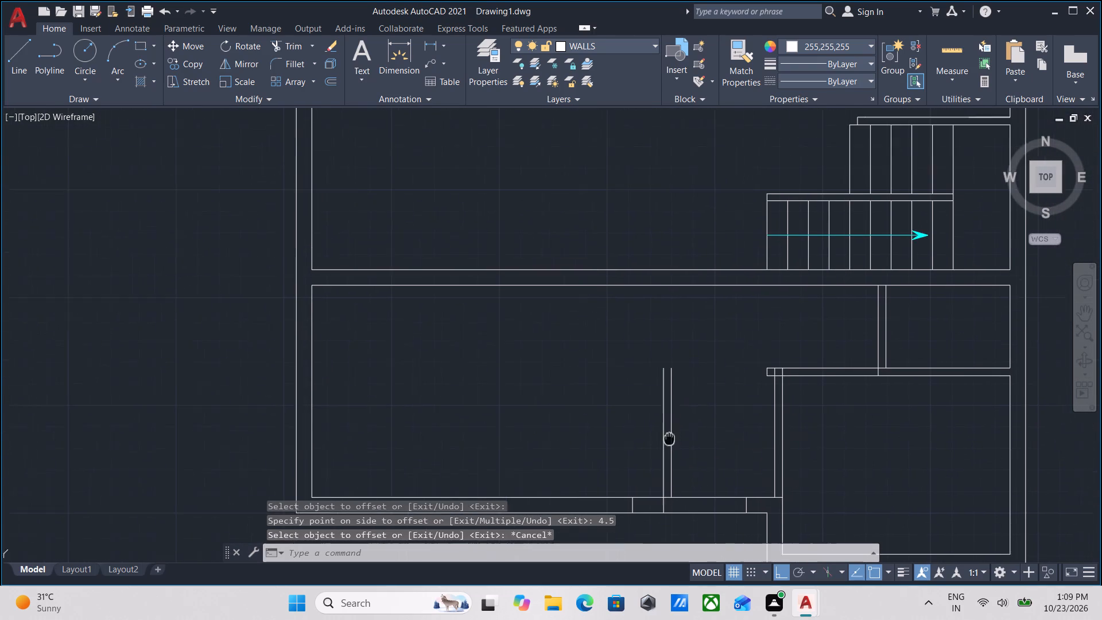
middle_drag(668, 440, 668, 440)
scroll(668, 440, down, 2)
middle_drag(659, 458, 630, 498)
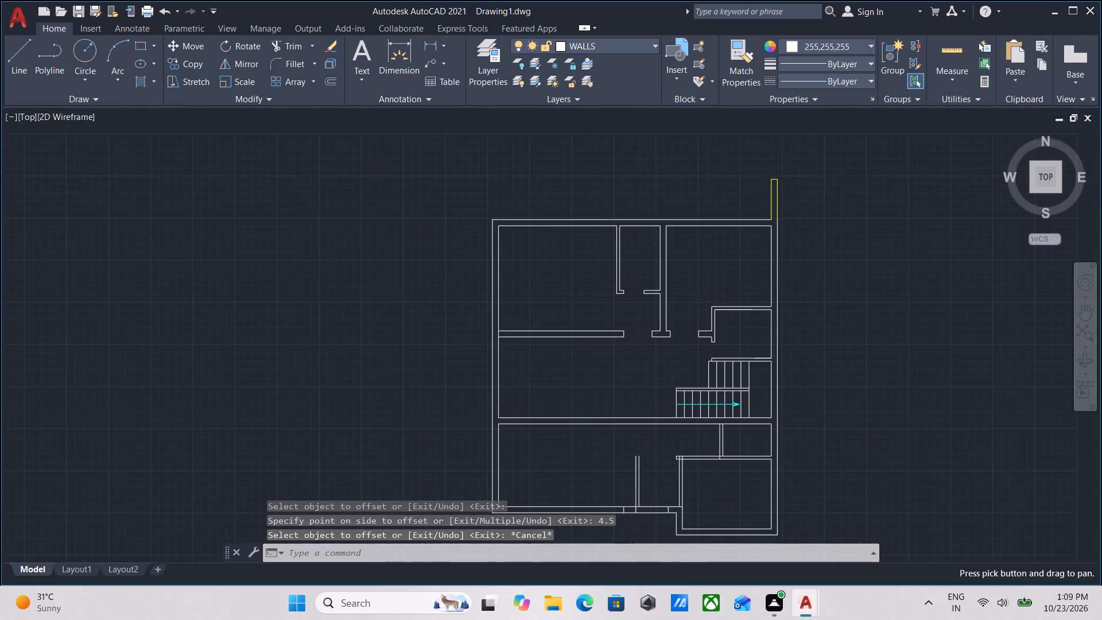
scroll(641, 484, up, 1)
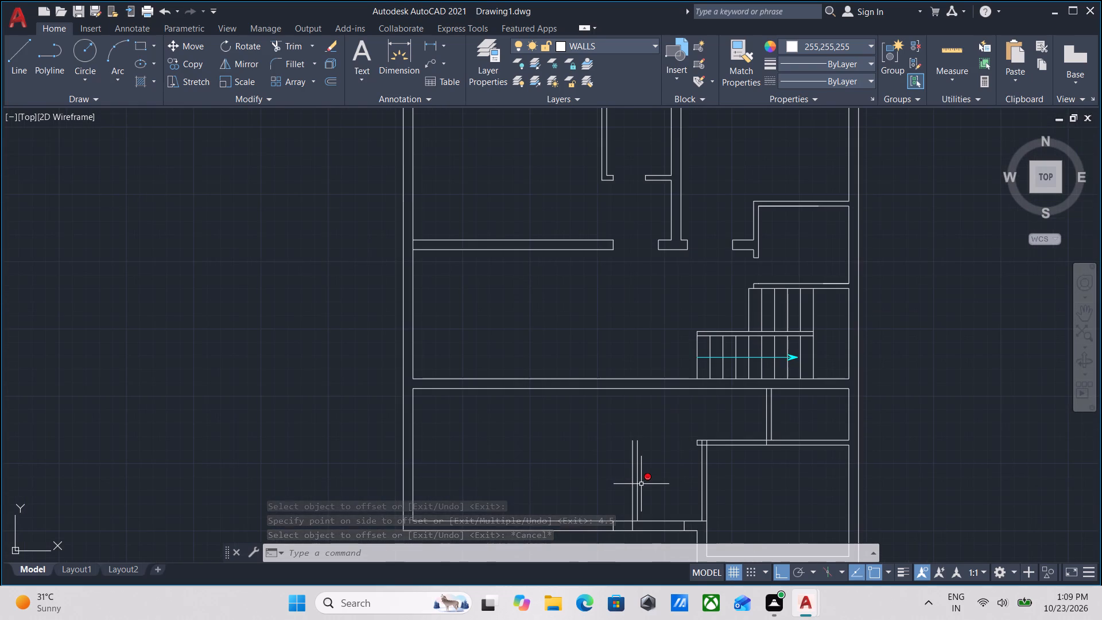
text(EX)
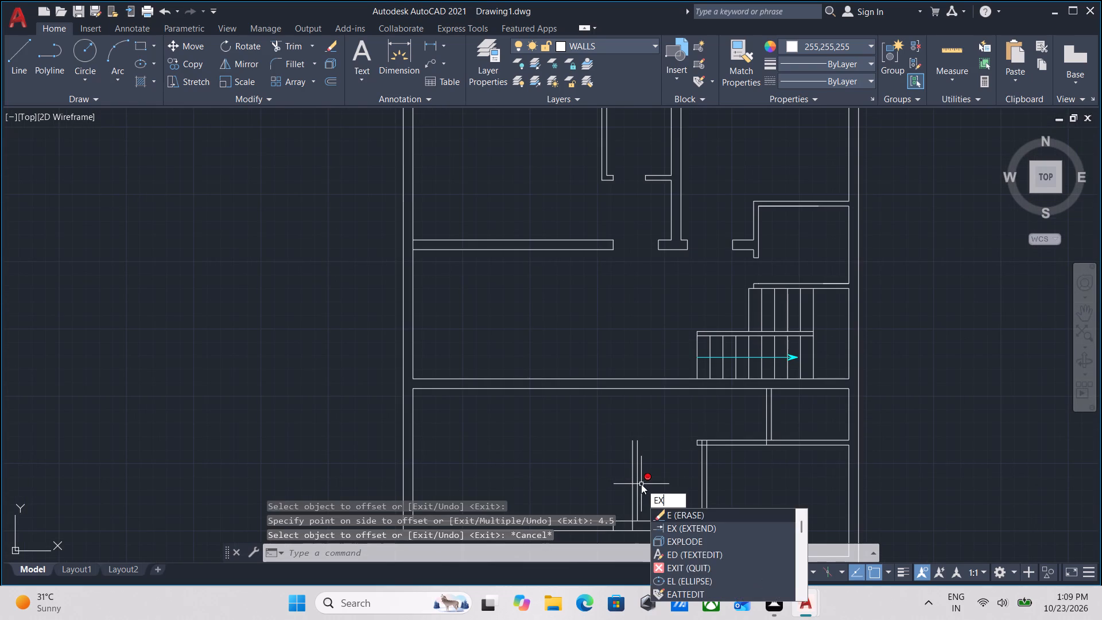
key(Return)
scroll(636, 479, up, 2)
click(642, 412)
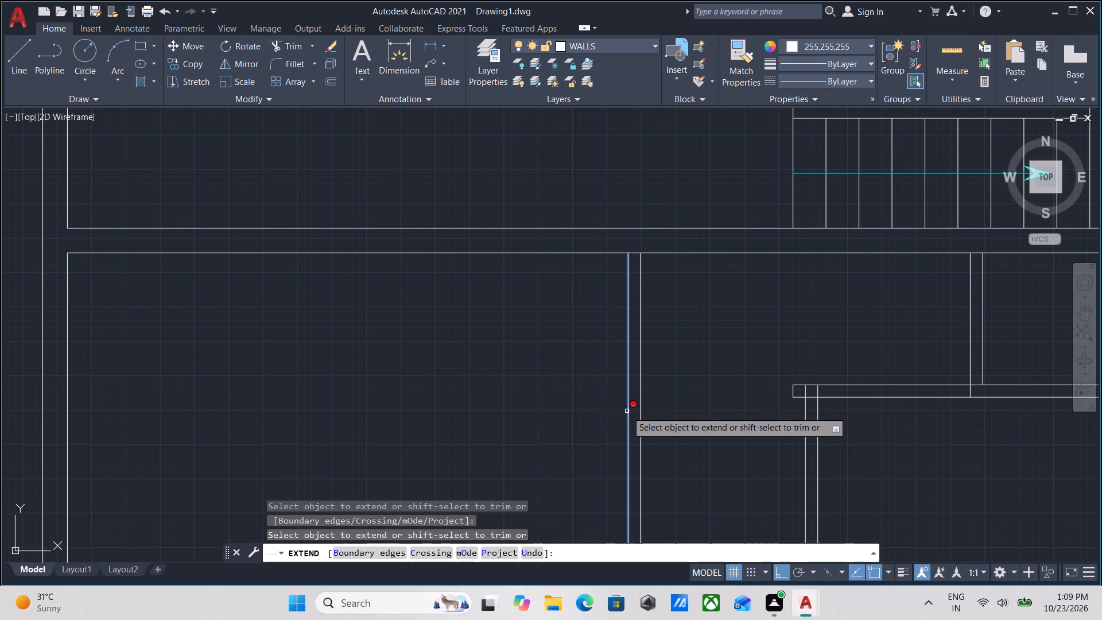
click(627, 411)
click(642, 380)
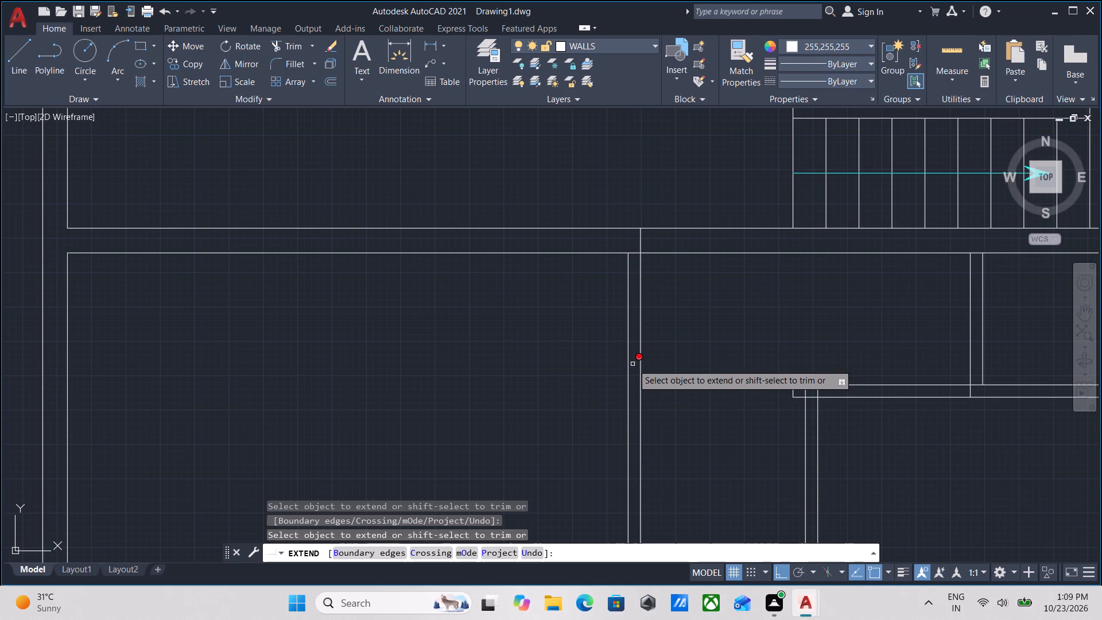
click(630, 358)
scroll(707, 346, down, 1)
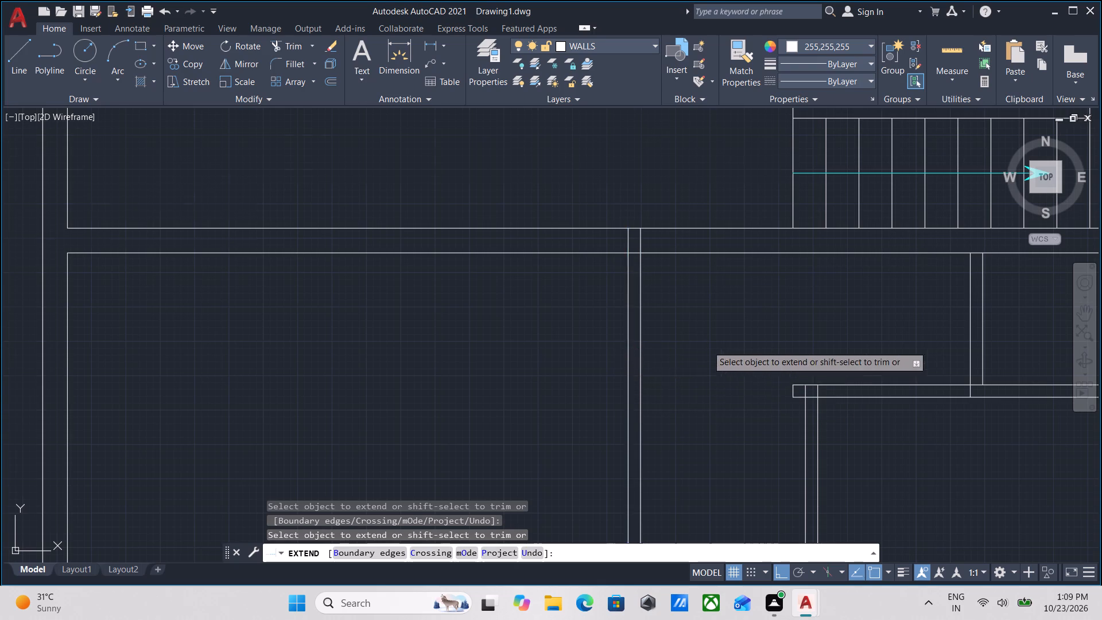
middle_drag(704, 347, 655, 387)
key(Escape)
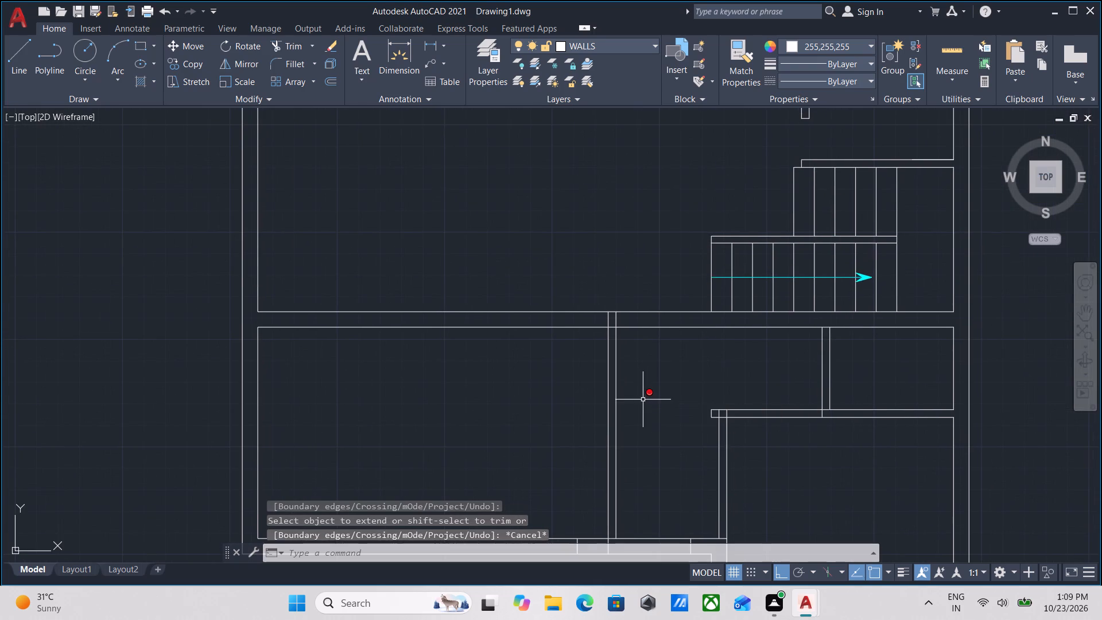
Trim the lower line of the horizontal wall below the staircase between the two lines of the short eastern partition.
scroll(632, 358, down, 1)
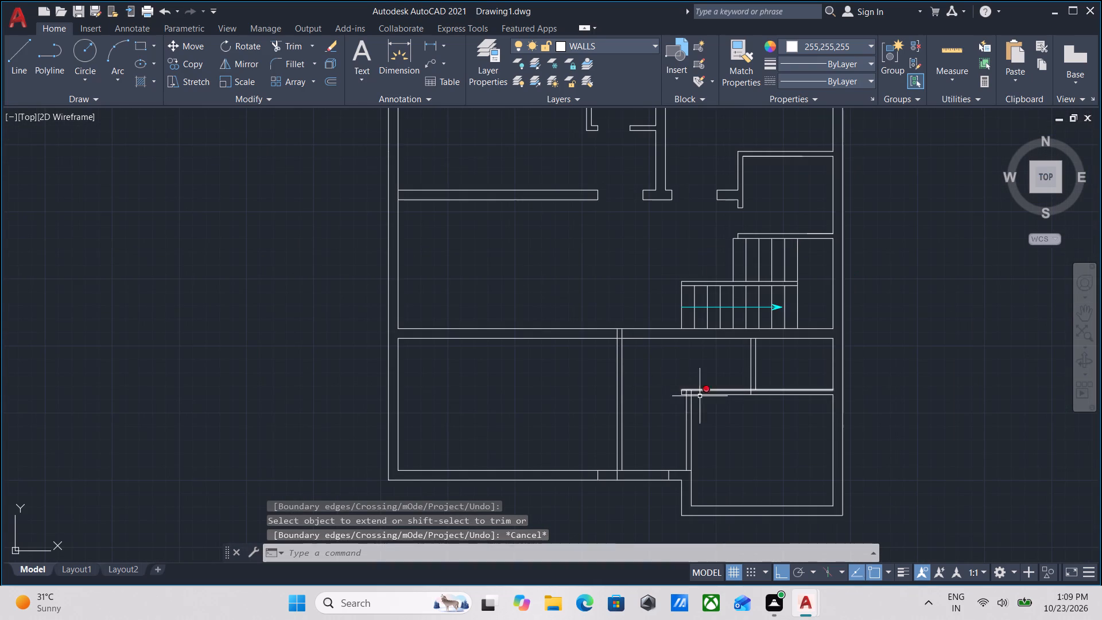
scroll(823, 394, up, 1)
middle_drag(740, 344, 731, 390)
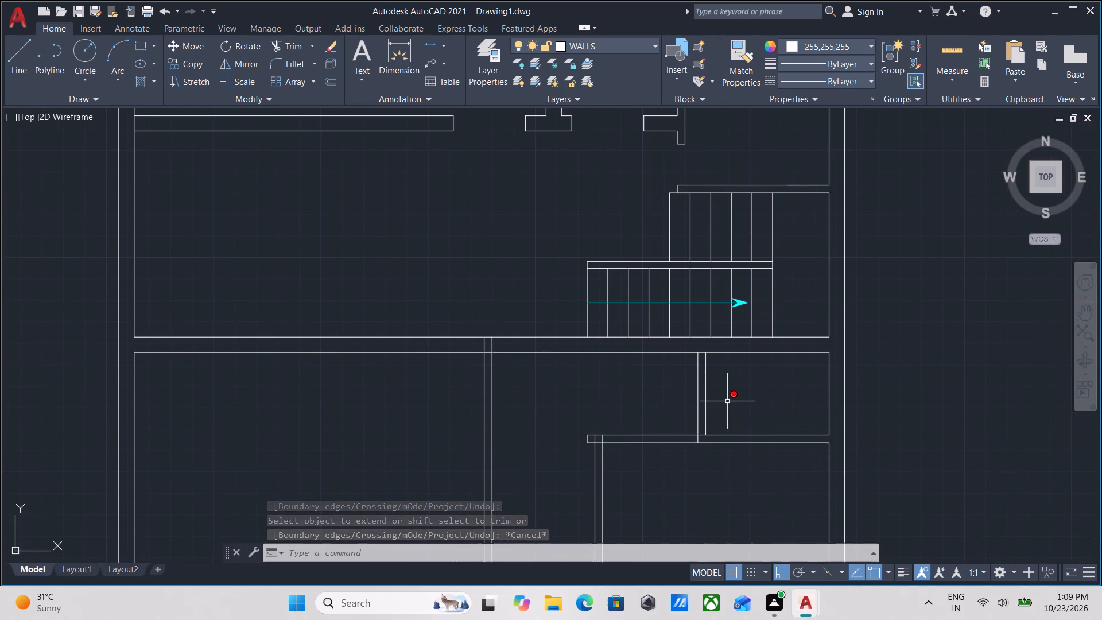
text(TR)
key(Return)
scroll(724, 363, up, 3)
scroll(673, 337, up, 1)
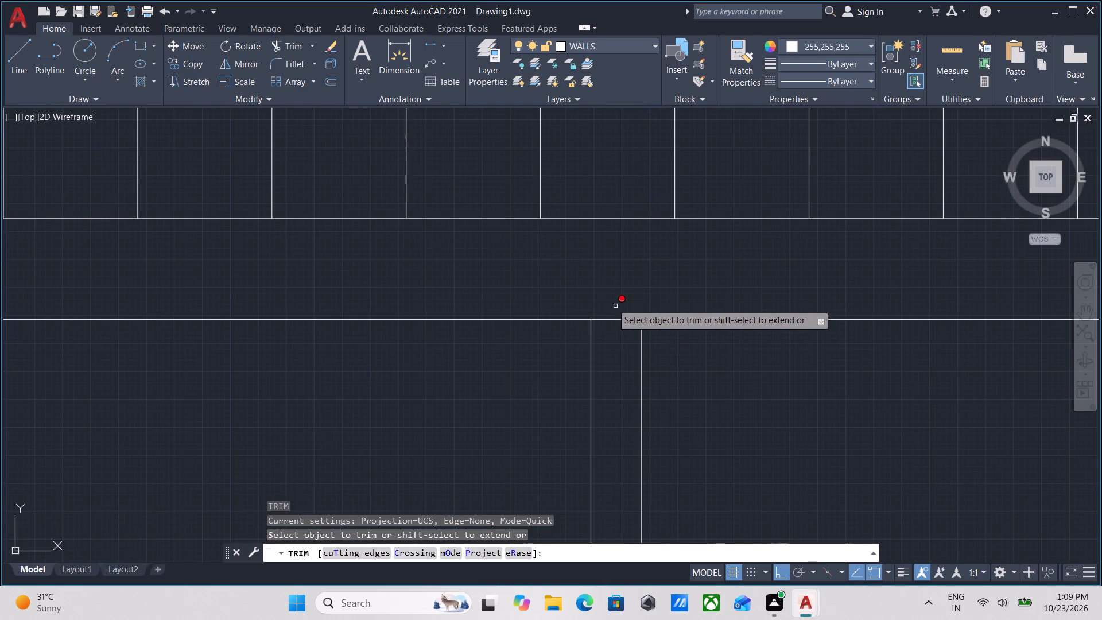
click(604, 293)
click(609, 345)
key(Escape)
Trim away both lines of the southeastern room's north wall between its west wall and the short partition.
scroll(644, 317, down, 5)
middle_drag(731, 412, 724, 400)
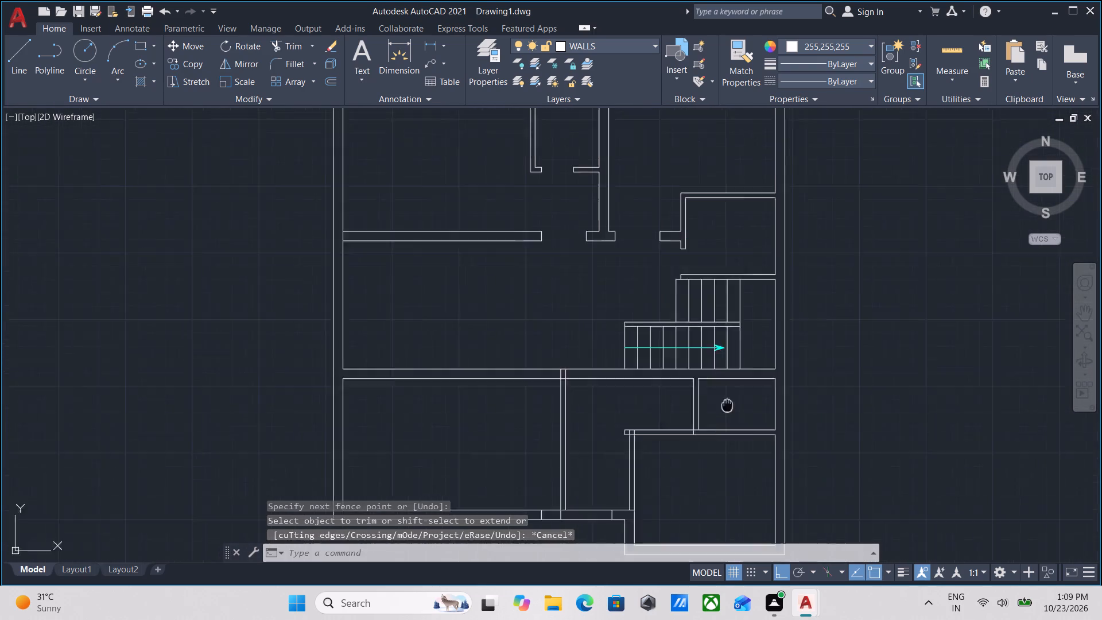
middle_drag(724, 400, 713, 372)
scroll(697, 390, up, 2)
scroll(697, 394, down, 1)
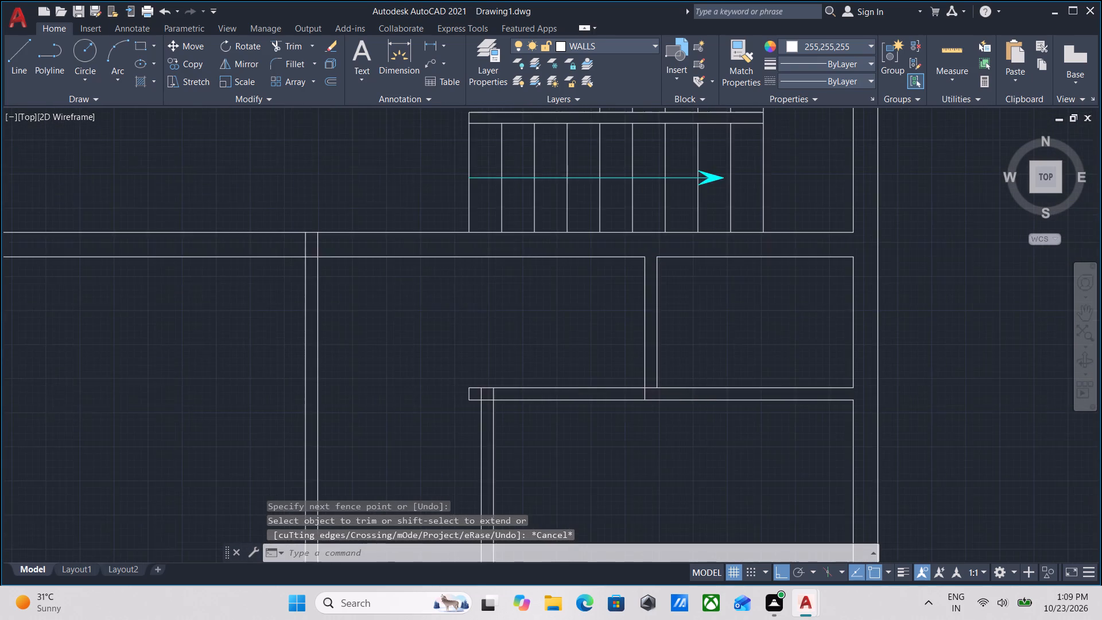
middle_drag(697, 394, 708, 381)
scroll(690, 394, up, 2)
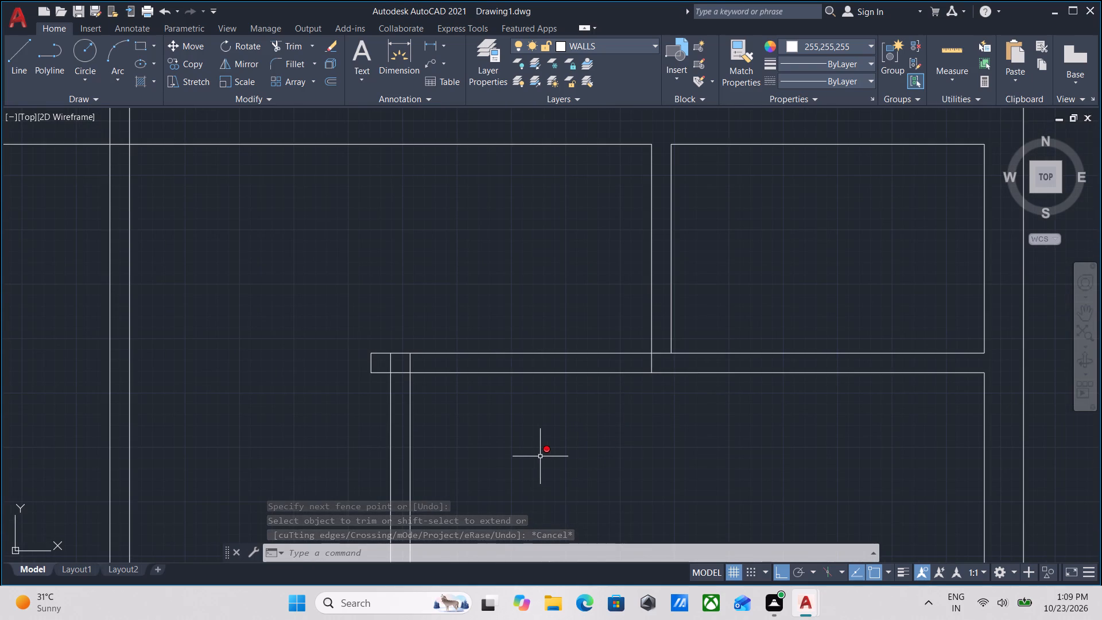
key(t)
key(r)
key(Return)
click(560, 386)
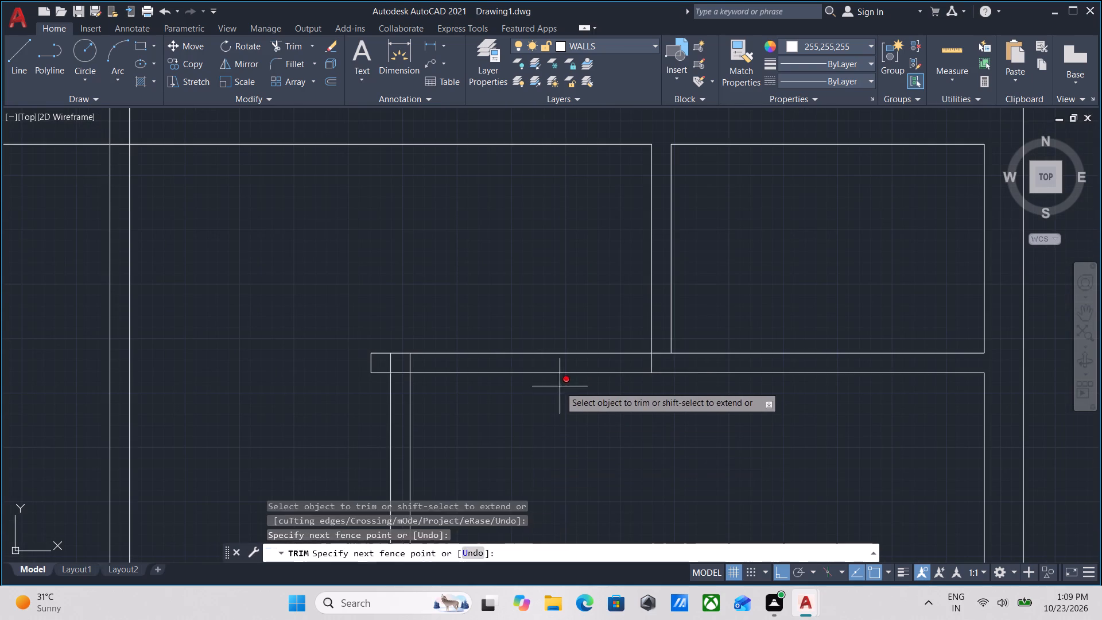
click(573, 307)
Trim the leftover wall line between the short partition's two lines at its south end to form a clean corner.
scroll(649, 349, up, 3)
click(686, 339)
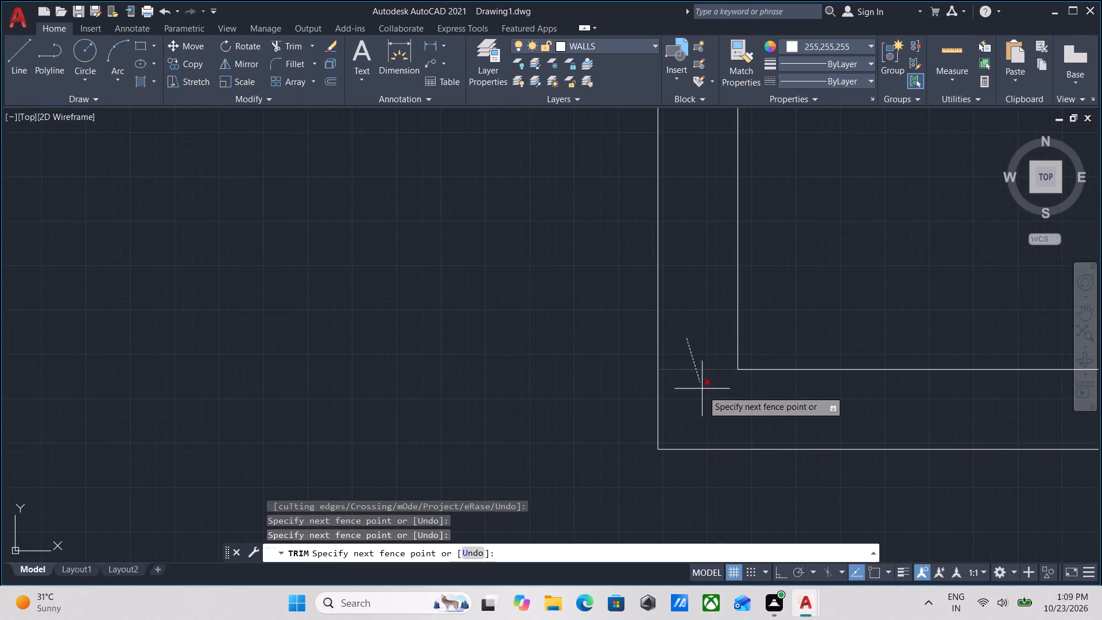
click(704, 396)
key(Escape)
Trim the overlapping lines at the north end of the southeastern room's west wall into a clean L-shaped corner.
scroll(711, 390, down, 5)
scroll(730, 453, down, 1)
middle_drag(724, 439, 720, 326)
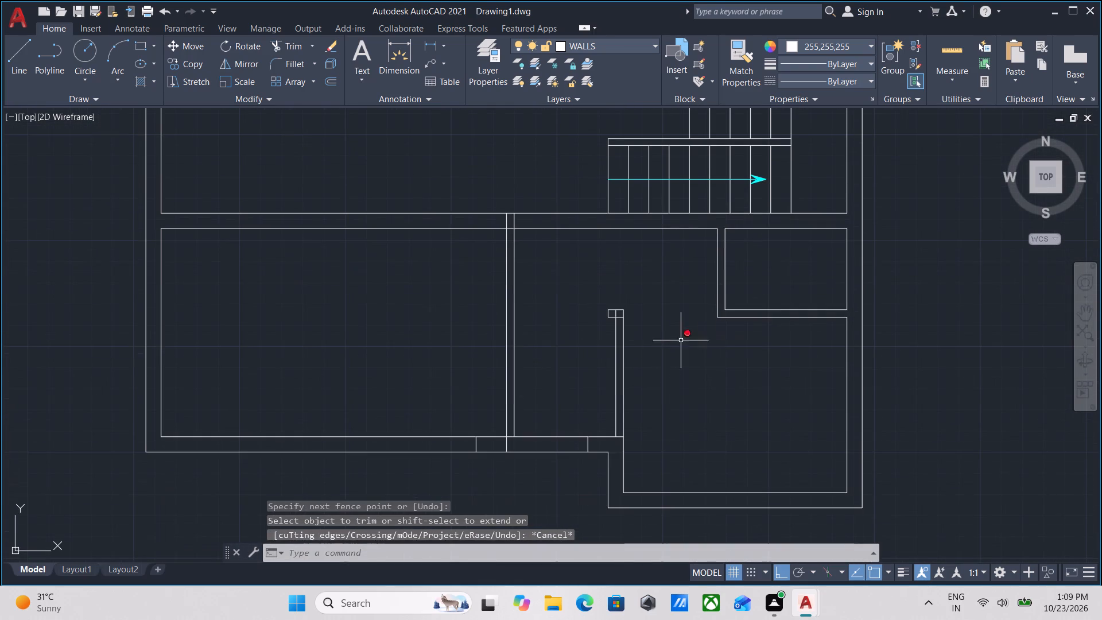
scroll(622, 306, up, 4)
scroll(624, 397, down, 1)
middle_drag(624, 397, 624, 430)
scroll(624, 430, up, 1)
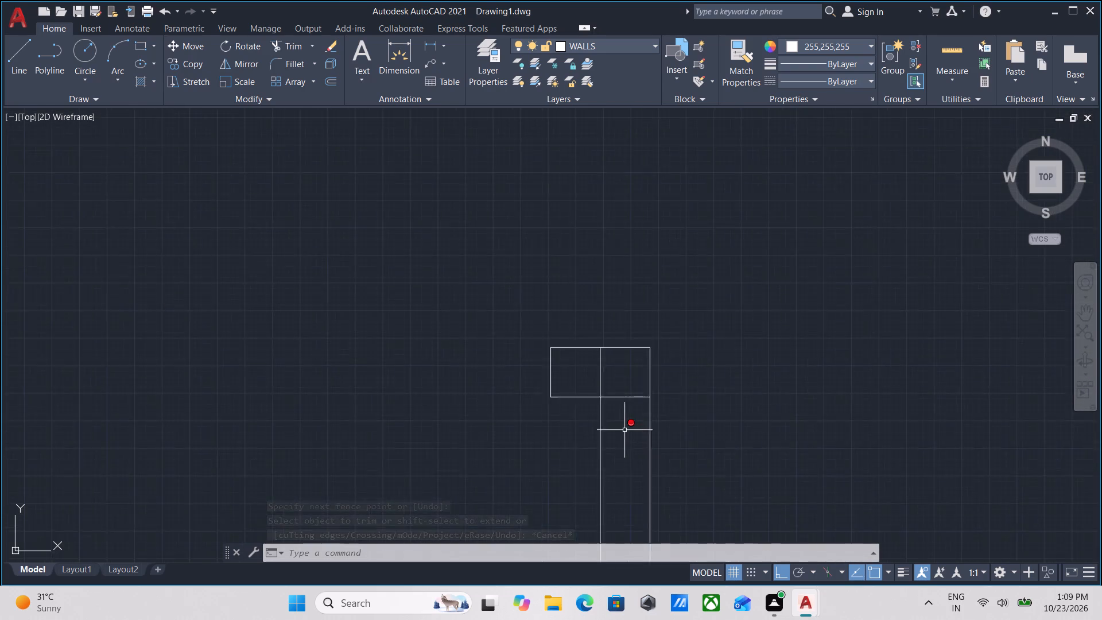
scroll(624, 430, up, 1)
scroll(624, 403, down, 2)
middle_click(619, 420)
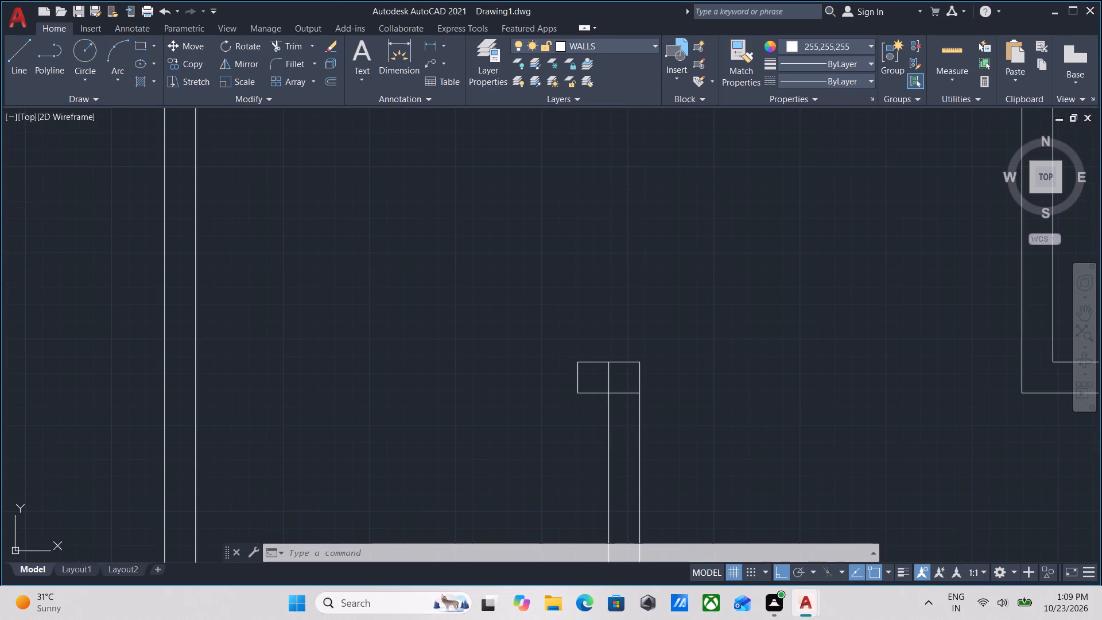
text(TR)
key(Return)
click(619, 420)
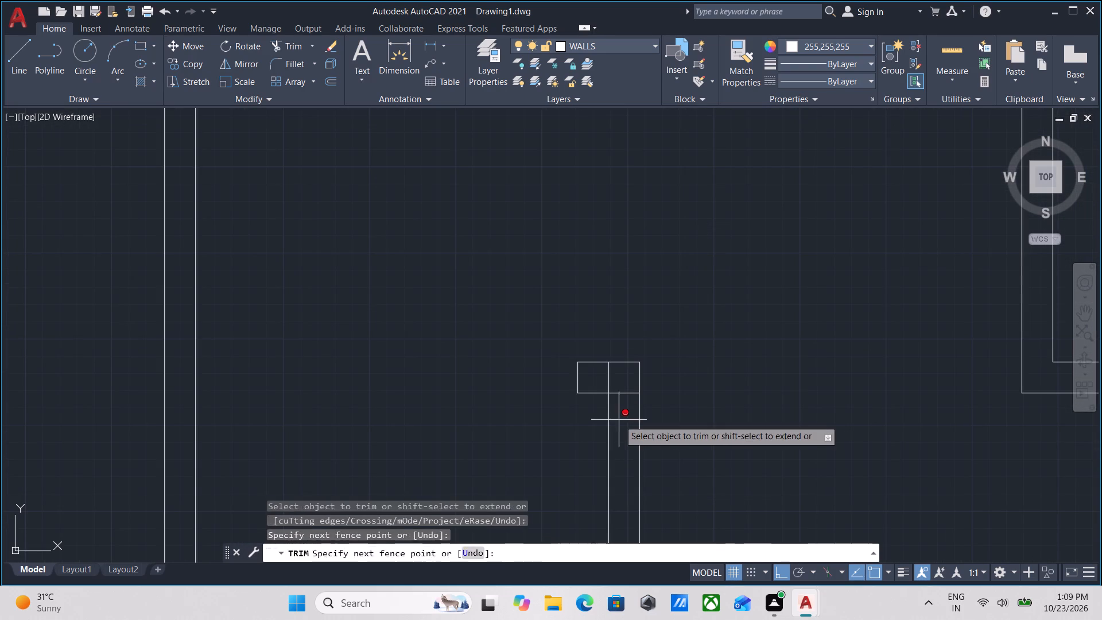
click(619, 368)
click(620, 381)
click(604, 378)
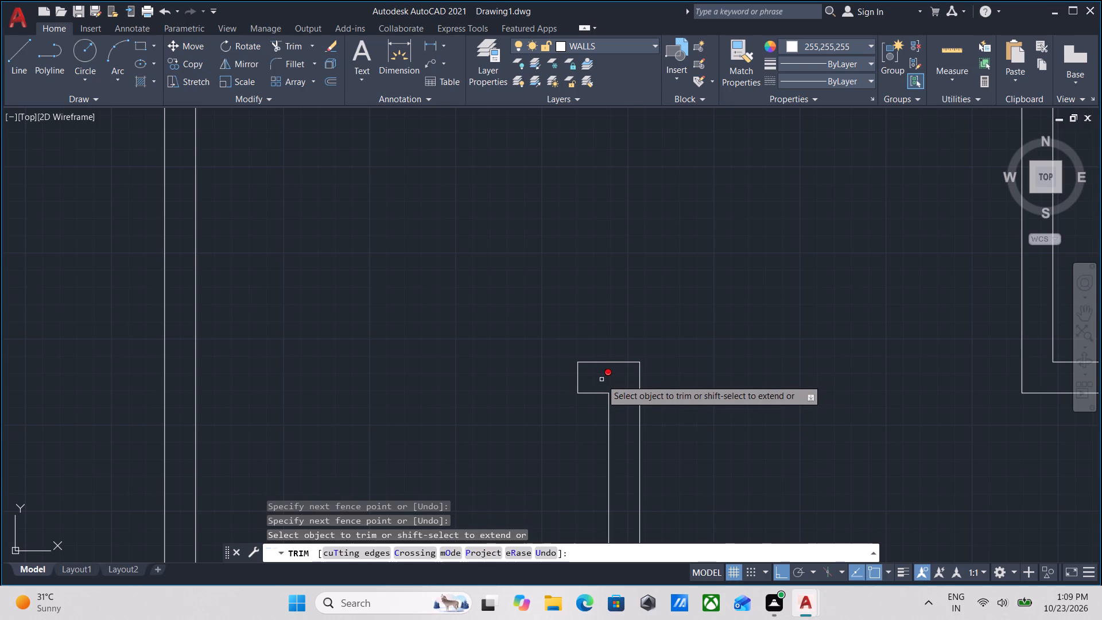
key(Escape)
Offset the end line of the L-shaped wall stub 2'6" west to mark the door opening.
scroll(602, 379, down, 1)
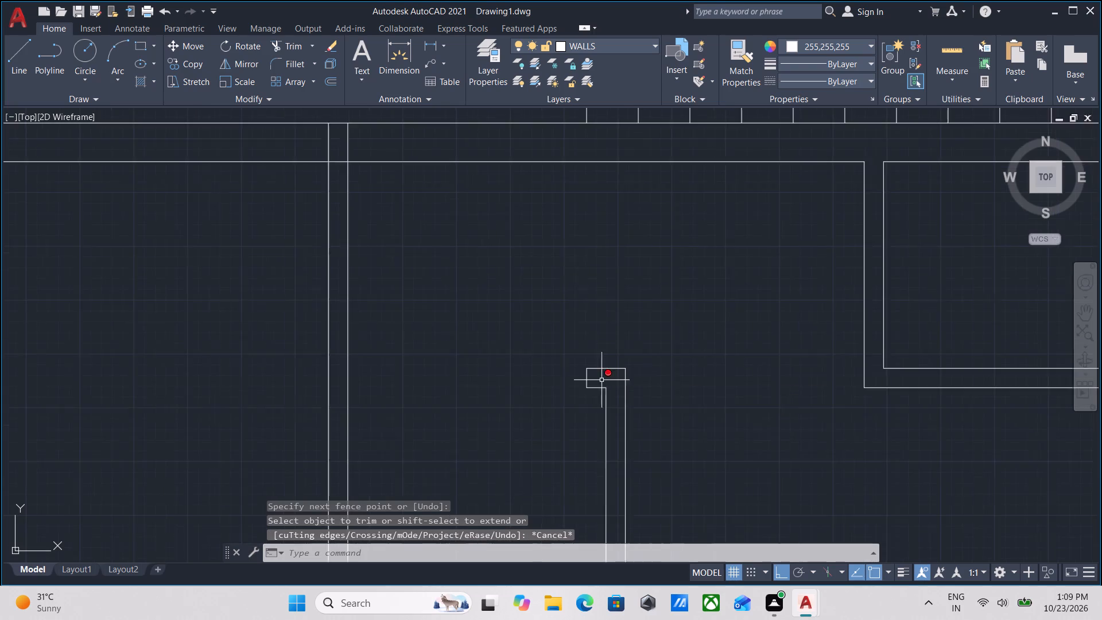
scroll(598, 381, up, 2)
click(591, 382)
click(567, 375)
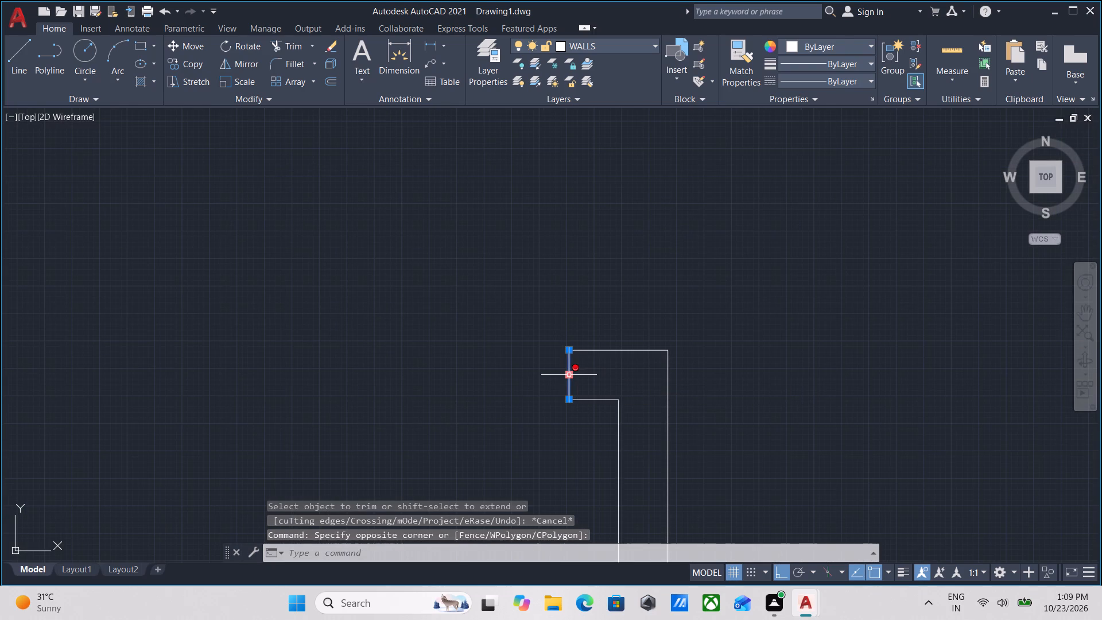
key(o)
key(Return)
click(569, 377)
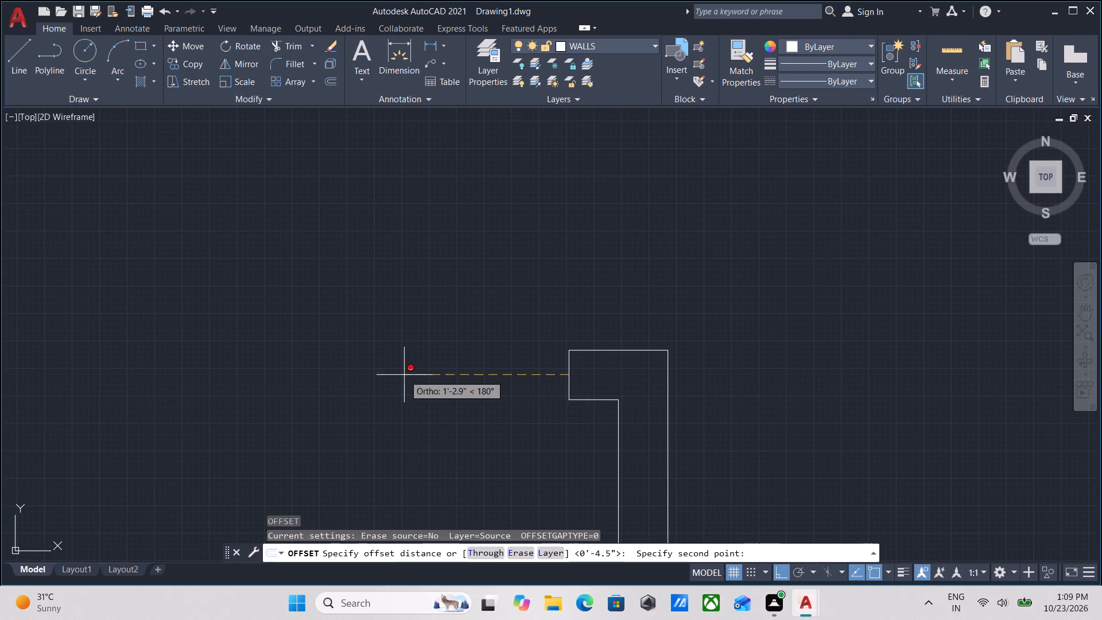
click(404, 375)
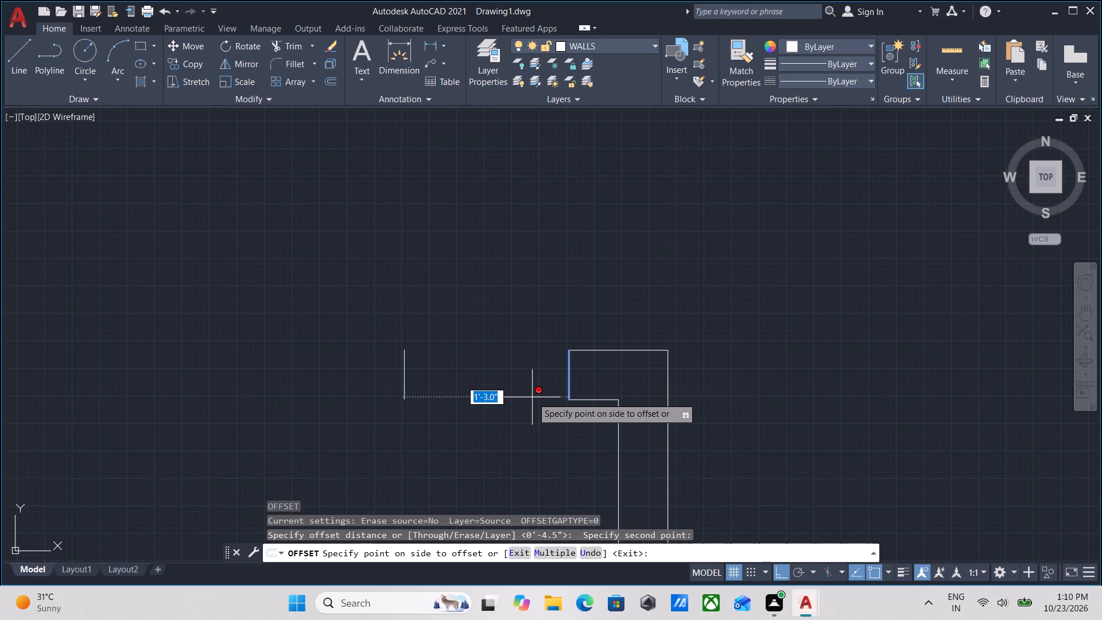
middle_drag(451, 420, 674, 402)
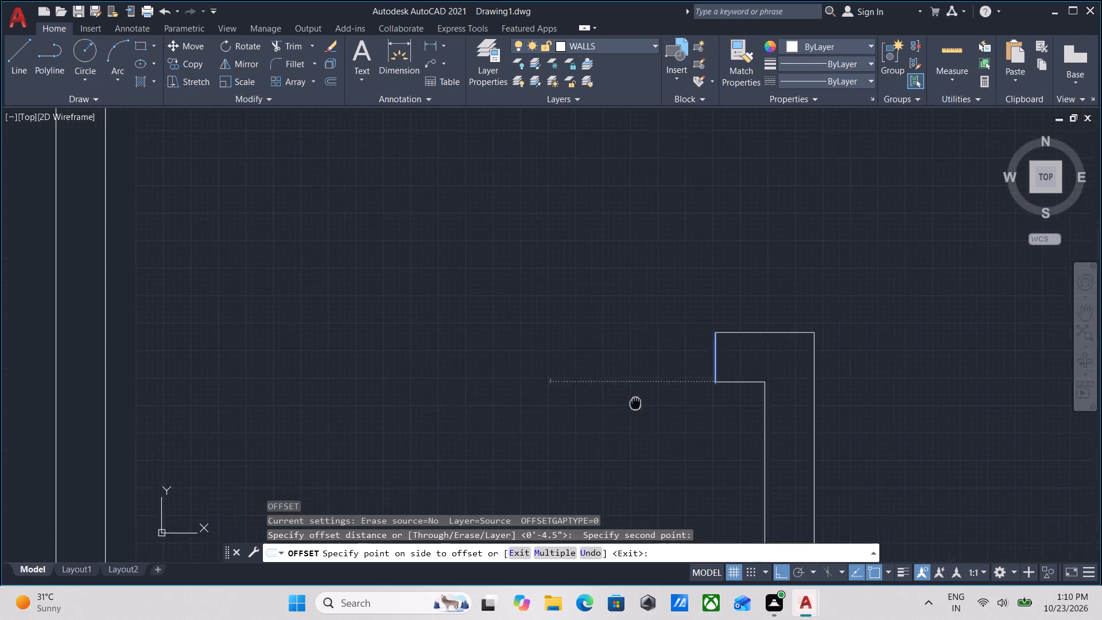
middle_drag(674, 402, 724, 394)
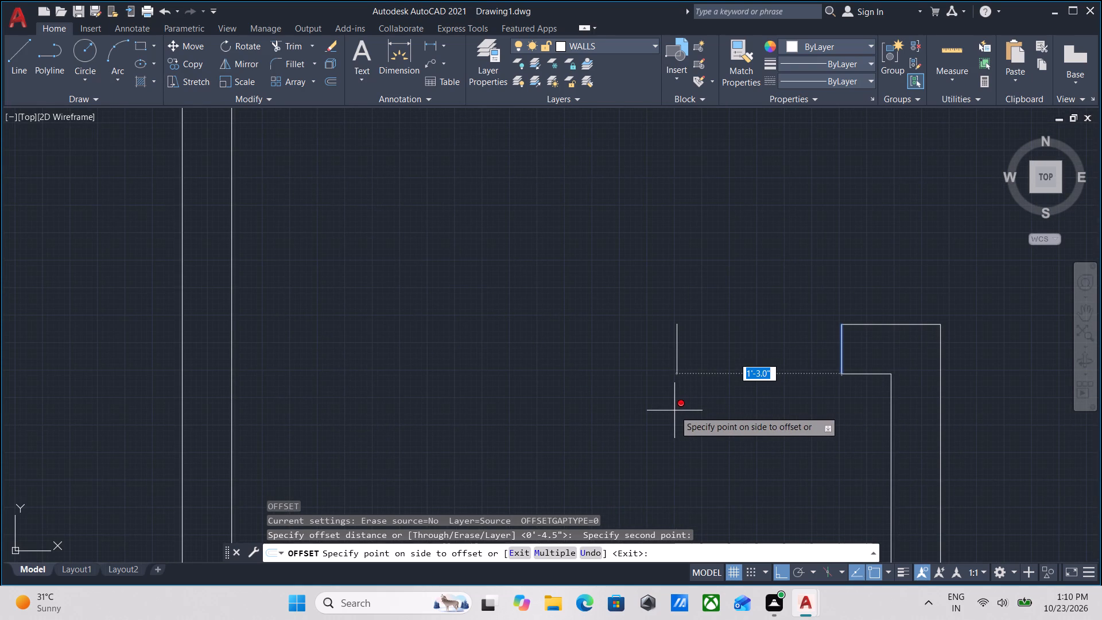
text(2')
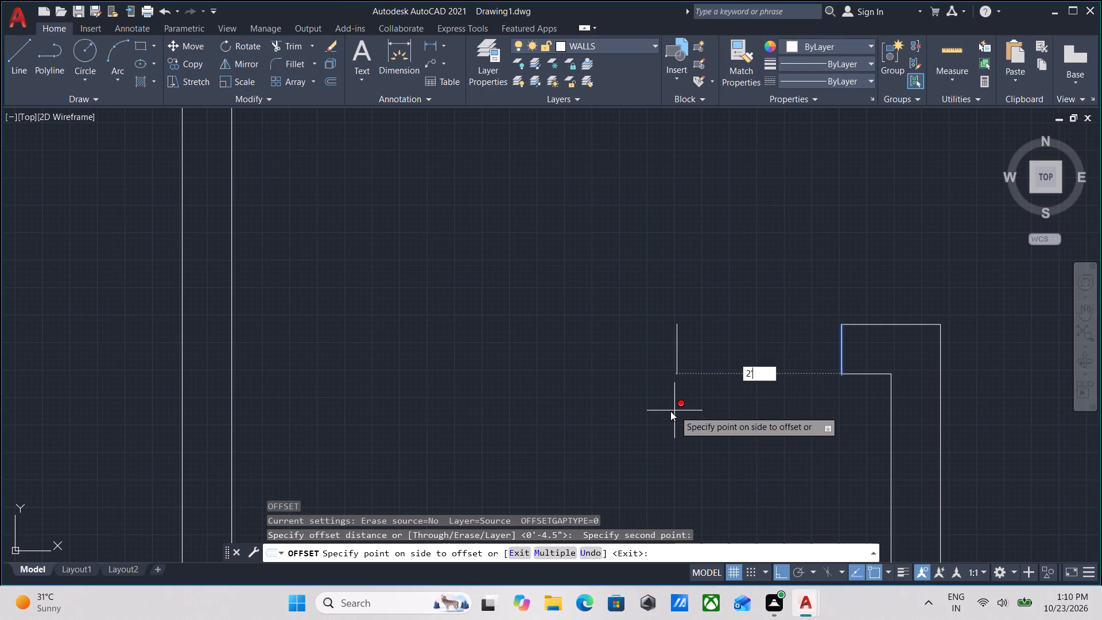
key(6)
key(Return)
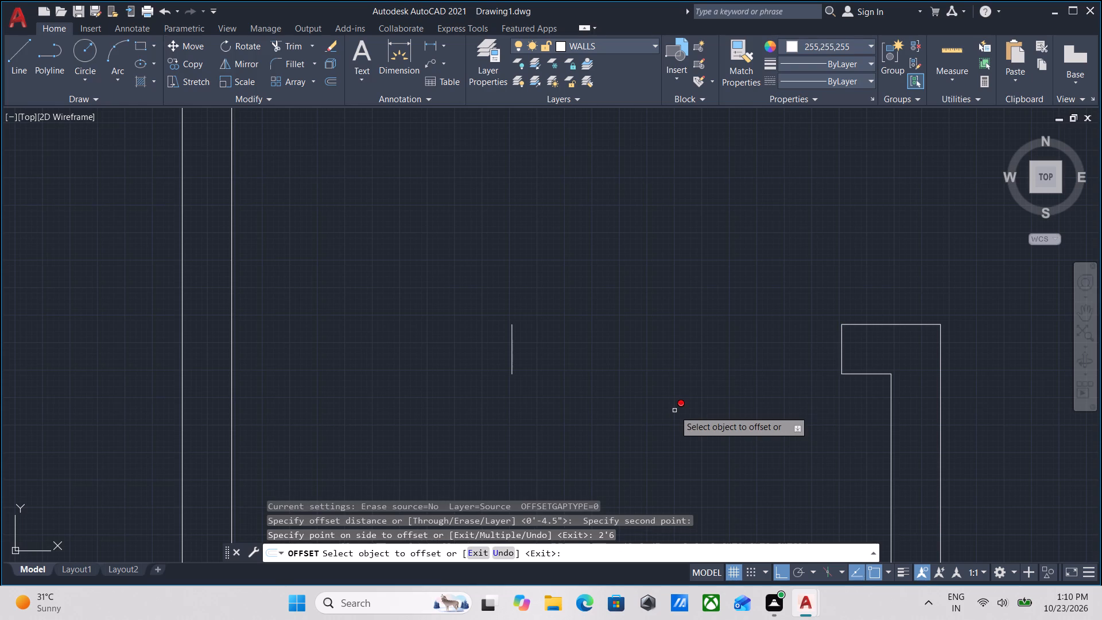
key(Escape)
Draw two horizontal lines about 2'-1.5" long from the offset line's ends west to the new vertical partition.
scroll(522, 368, up, 2)
middle_drag(522, 374, 529, 420)
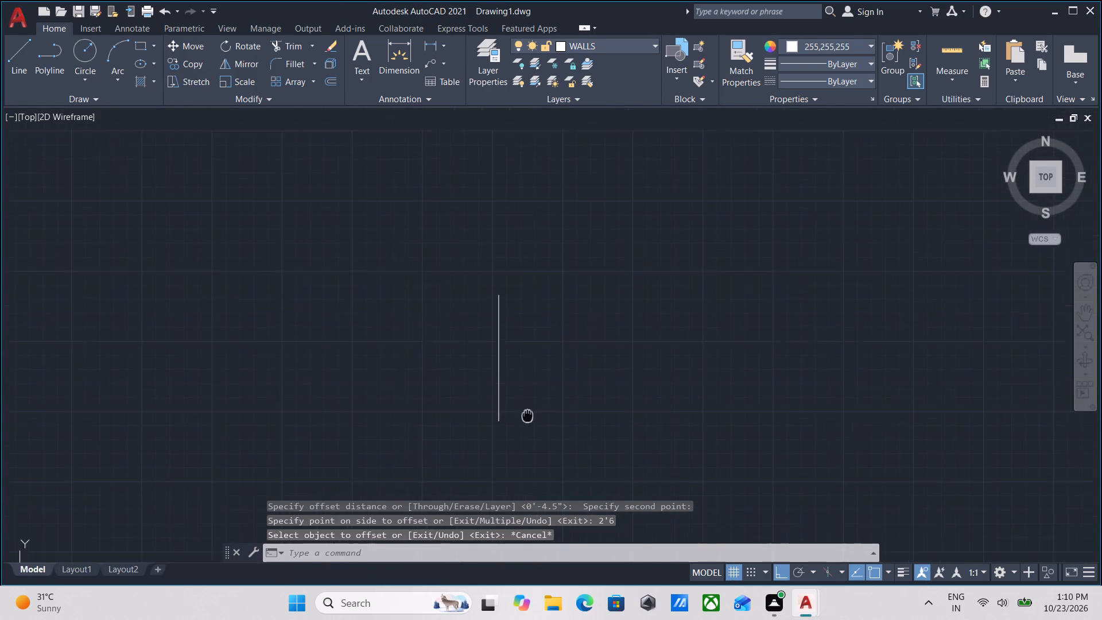
middle_drag(529, 420, 529, 424)
key(Escape)
key(l)
key(Return)
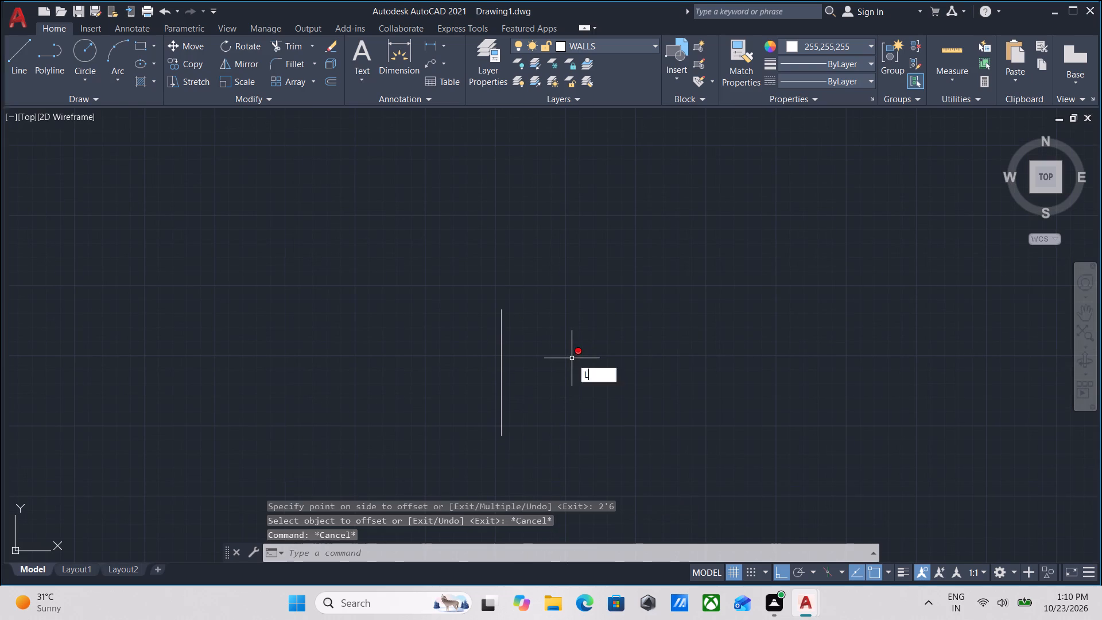
click(504, 308)
middle_drag(339, 323, 787, 275)
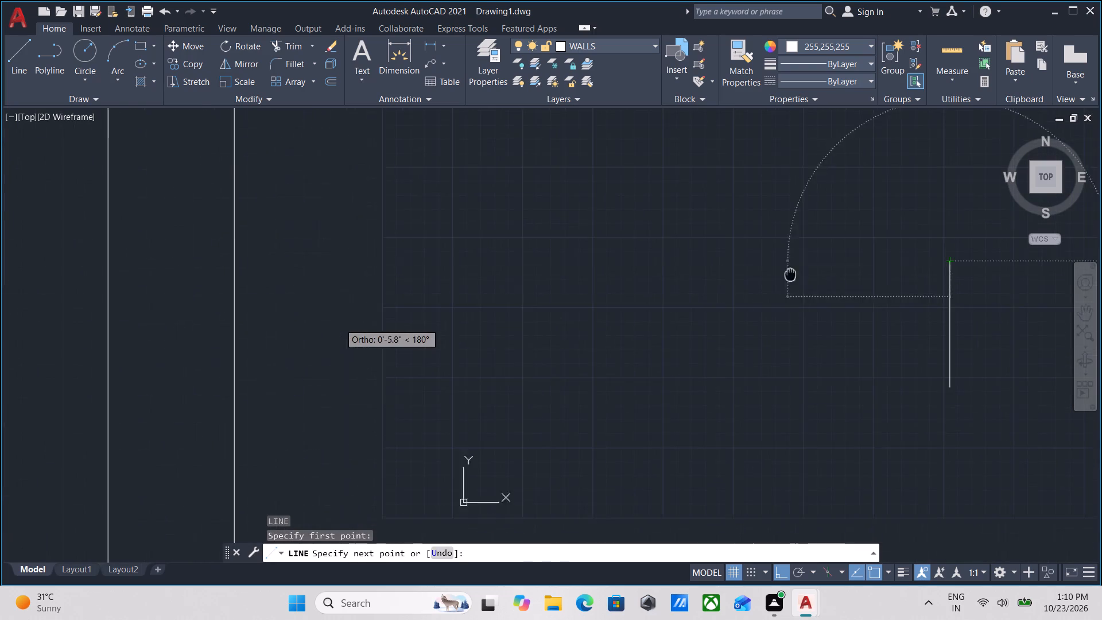
scroll(702, 300, down, 3)
click(573, 294)
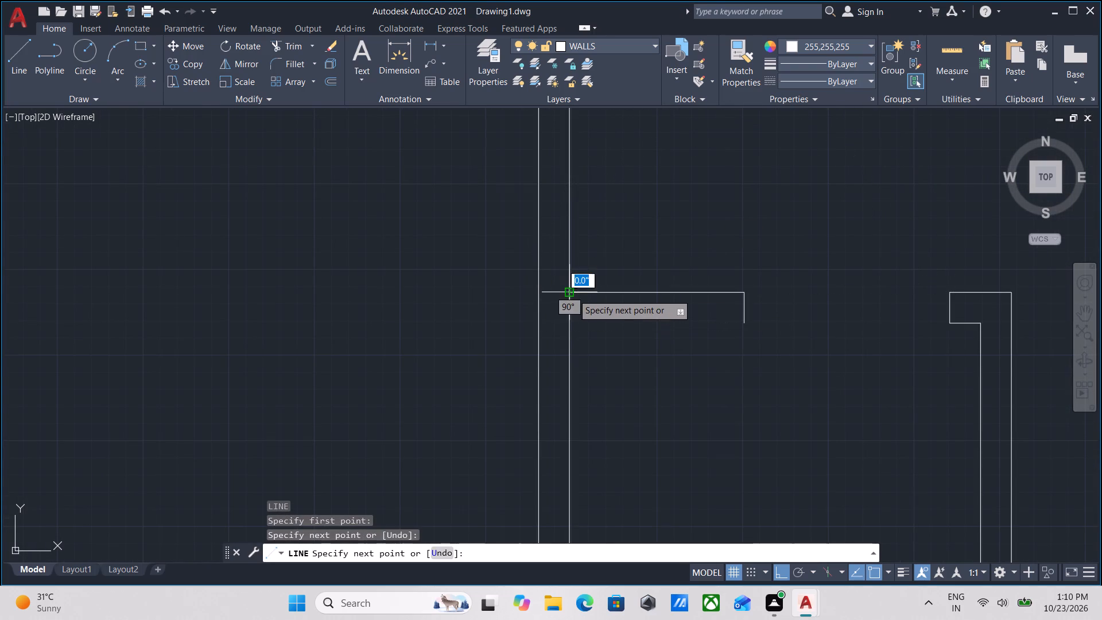
key(Escape)
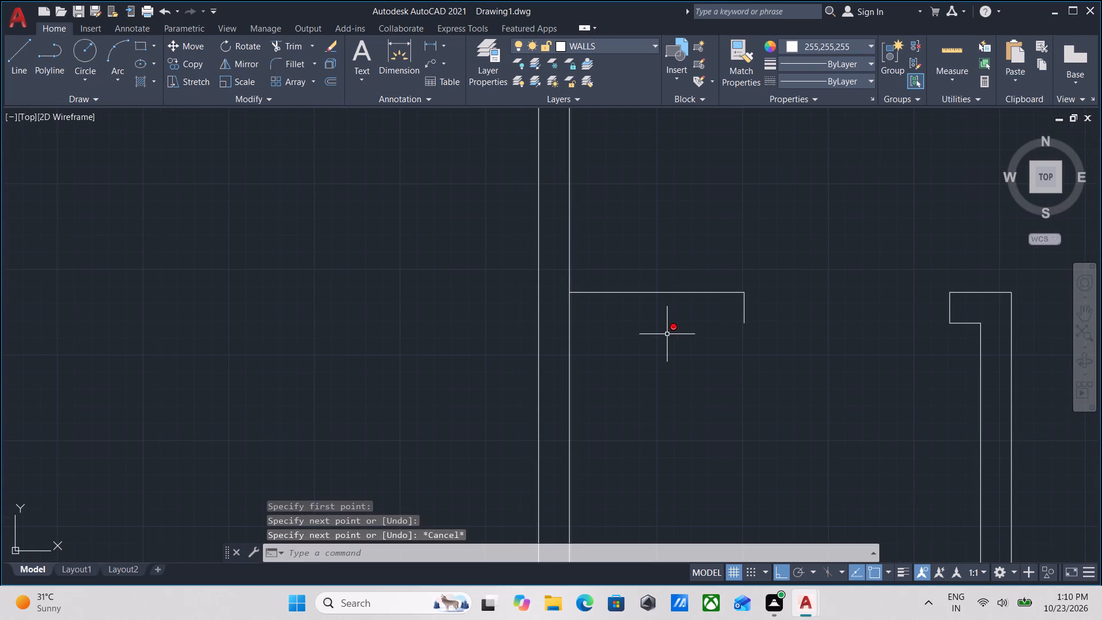
key(l)
key(Return)
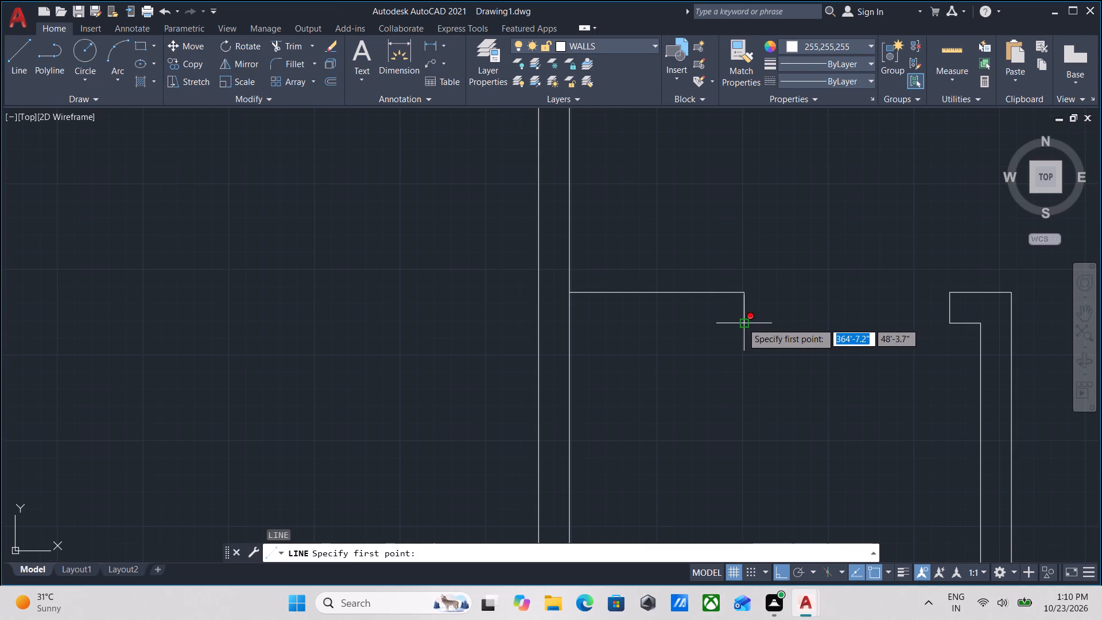
click(742, 323)
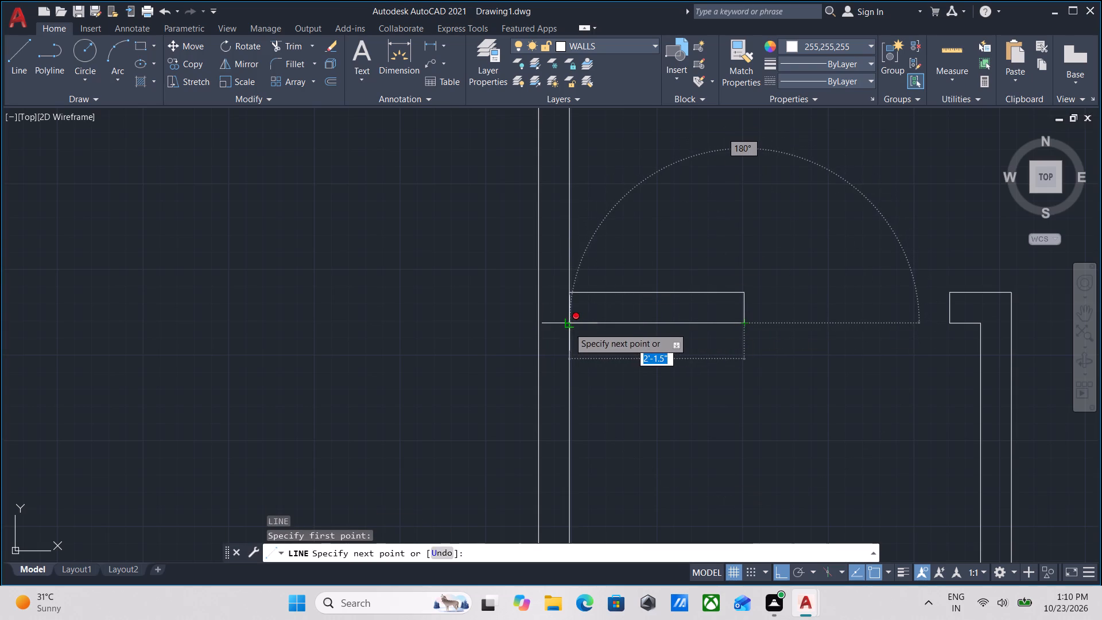
click(569, 327)
key(Escape)
Trim the vertical partition's east line between the two lines of the new short wall to open their junction.
scroll(611, 320, down, 1)
middle_drag(611, 328, 606, 364)
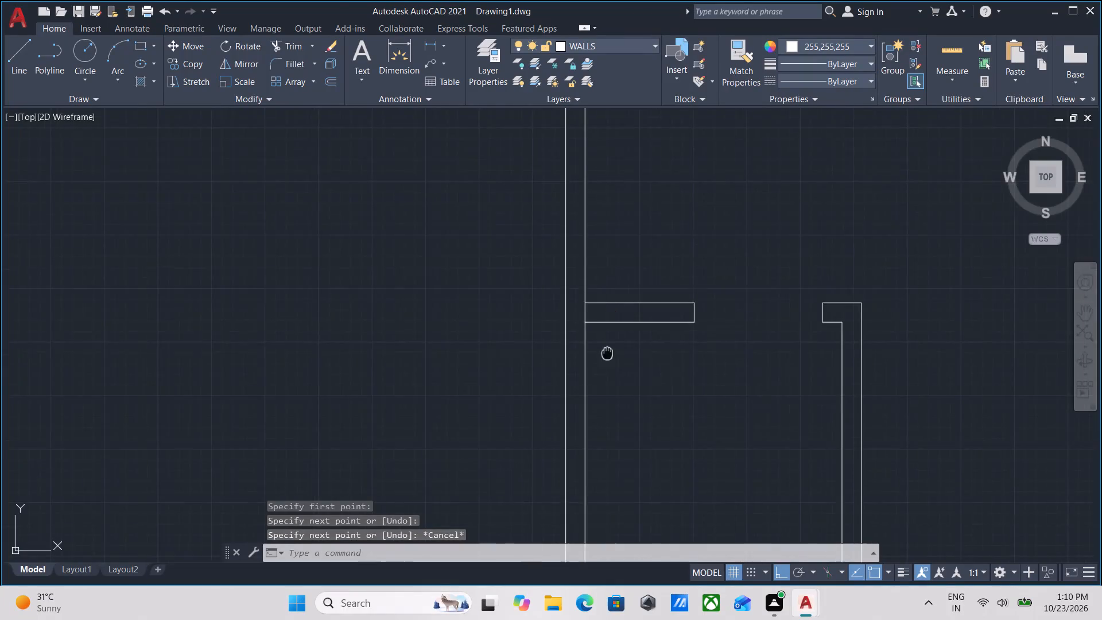
middle_drag(606, 364, 599, 400)
scroll(616, 374, up, 2)
text(TR)
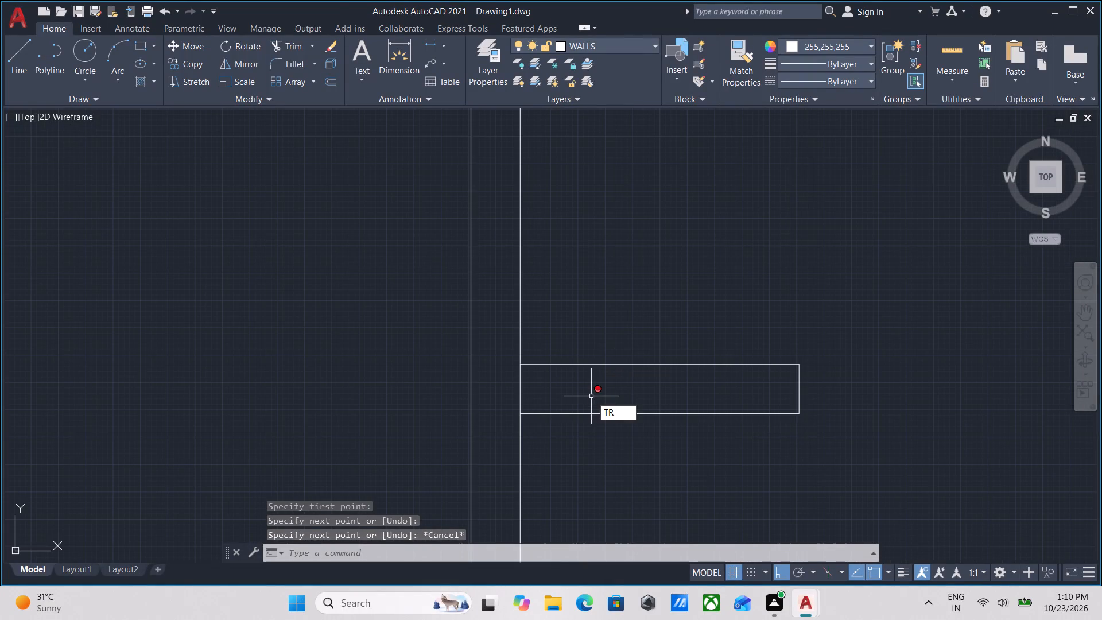
key(Return)
click(548, 394)
click(494, 387)
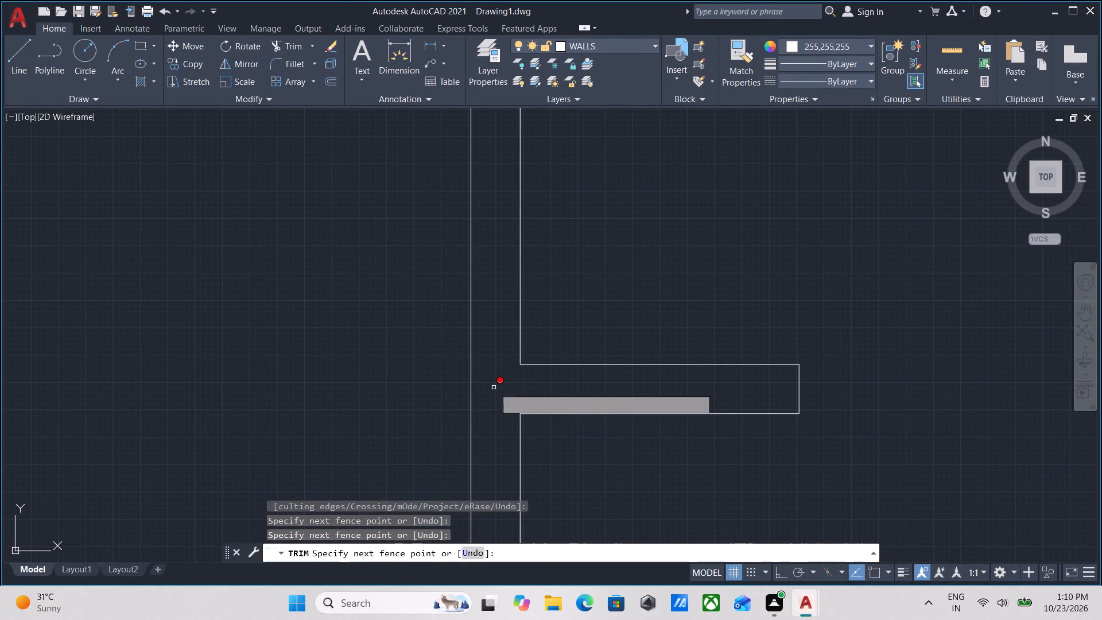
key(Escape)
Trim the vertical partition's lines inside the wall south of the stairs, and the wall's south line between them, to open the junction.
scroll(511, 380, down, 4)
scroll(601, 380, down, 1)
middle_drag(601, 380, 594, 423)
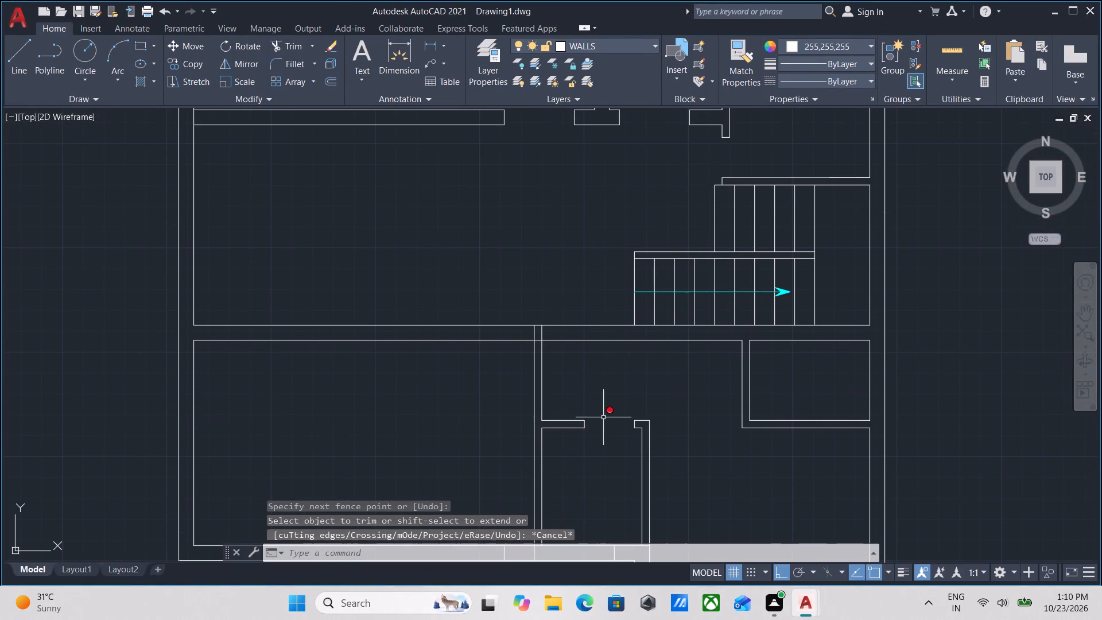
scroll(589, 342, up, 1)
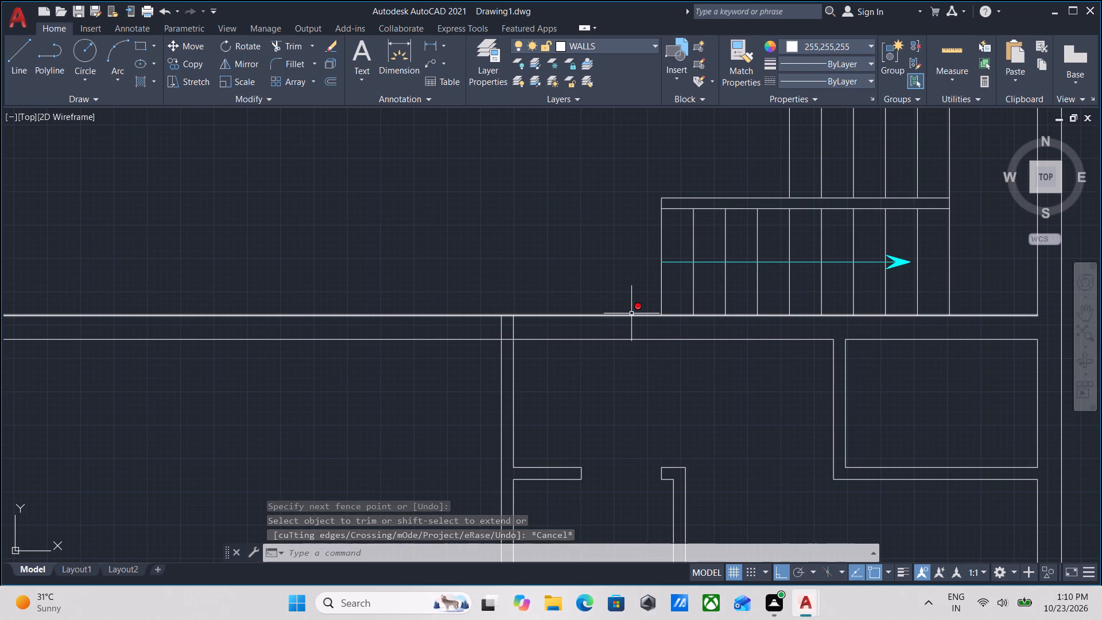
scroll(549, 354, up, 2)
scroll(505, 347, down, 1)
middle_drag(505, 348, 515, 428)
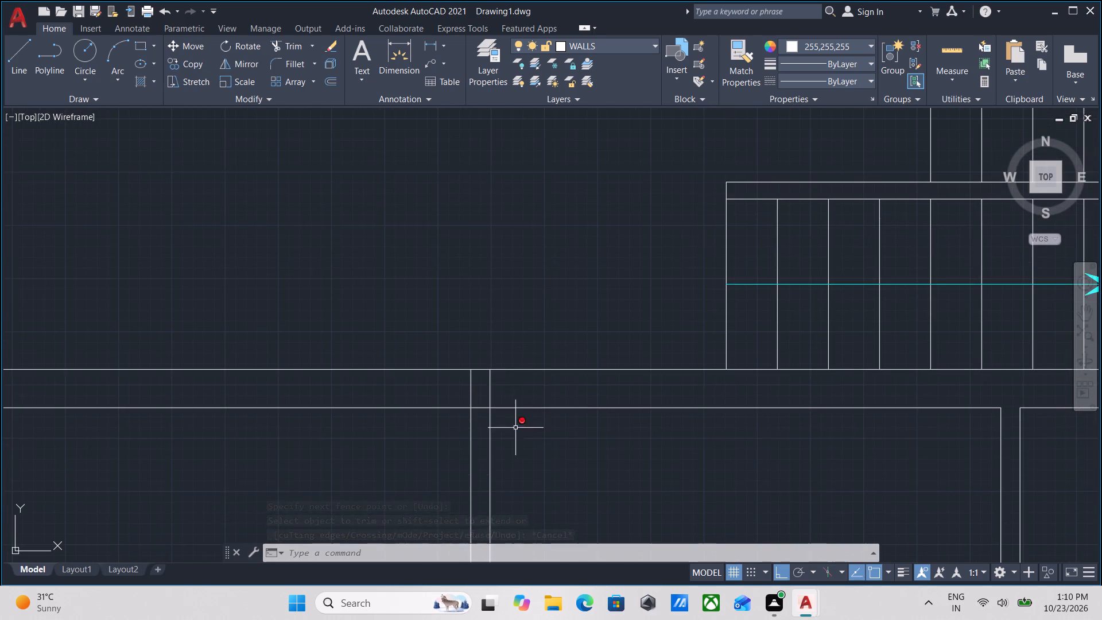
text(TR)
key(Return)
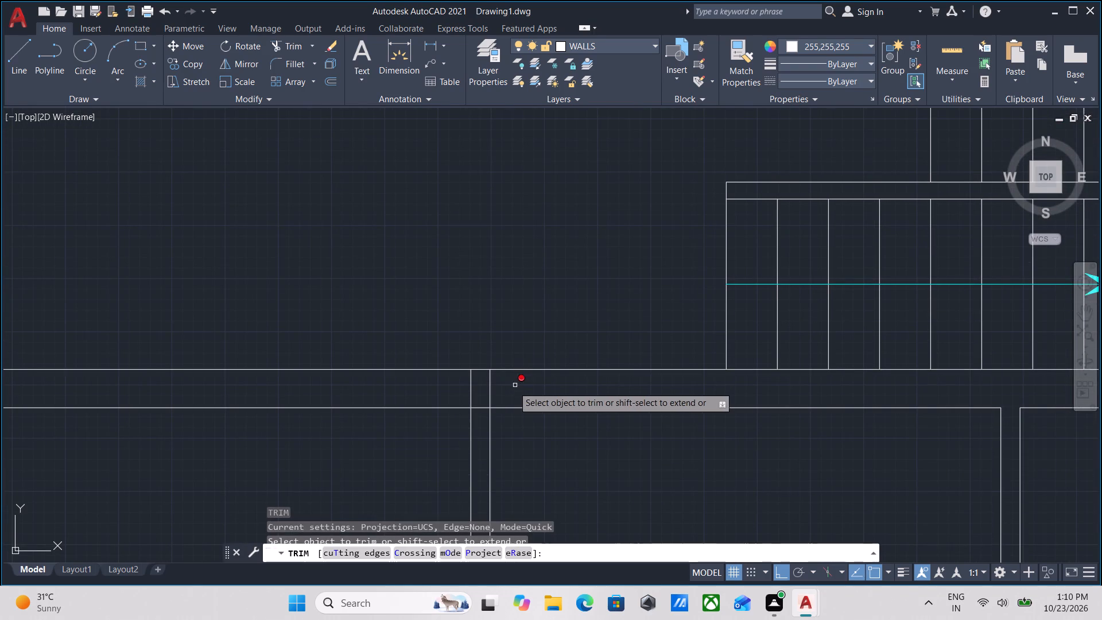
click(500, 386)
click(437, 386)
scroll(476, 415, up, 2)
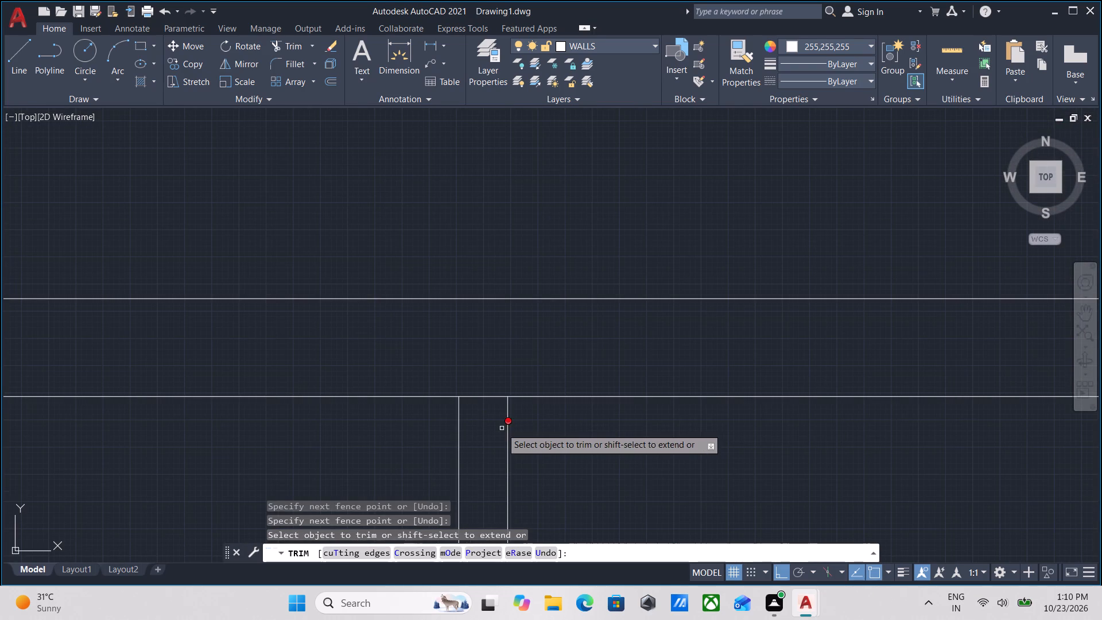
click(490, 421)
click(490, 372)
key(Escape)
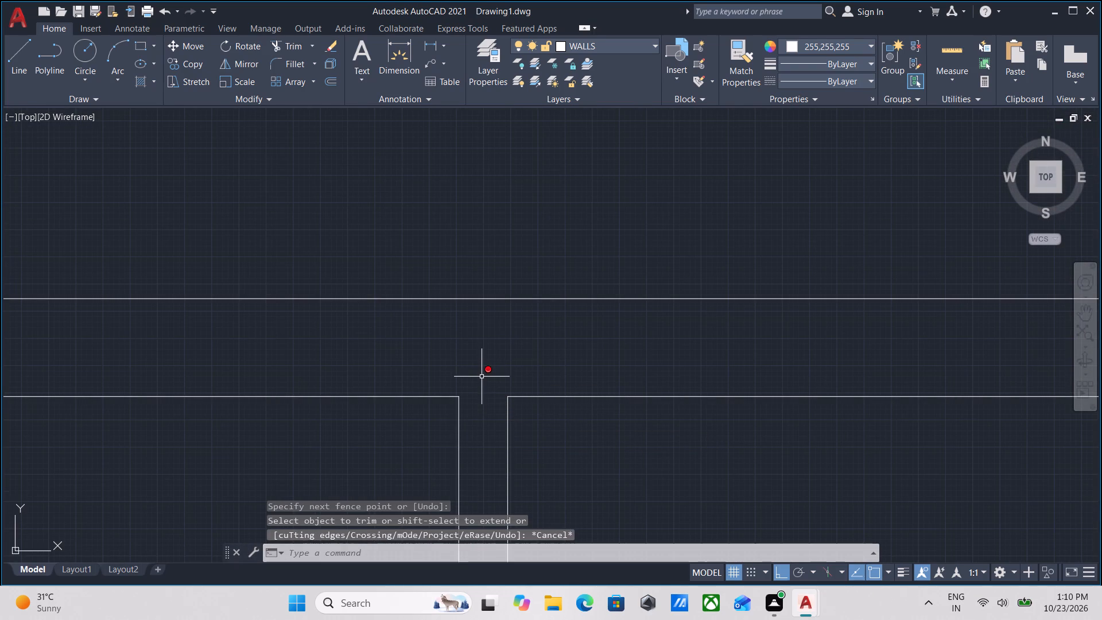
Draw a 9" vertical line across the wall from the partition's east line up to the wall's north line.
key(l)
key(Return)
click(507, 400)
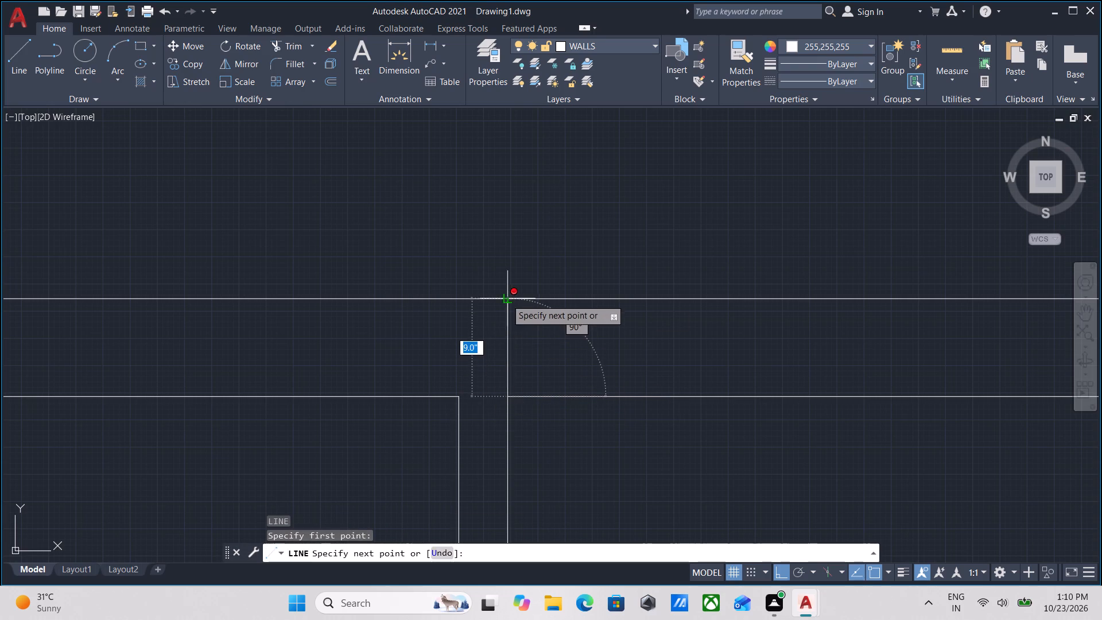
click(507, 295)
key(Escape)
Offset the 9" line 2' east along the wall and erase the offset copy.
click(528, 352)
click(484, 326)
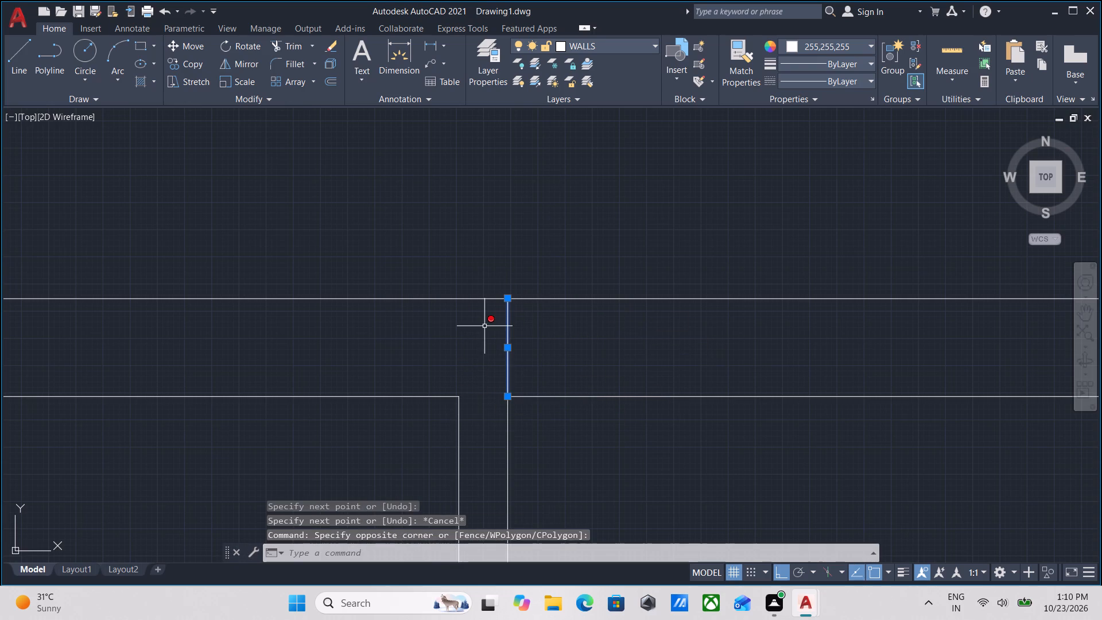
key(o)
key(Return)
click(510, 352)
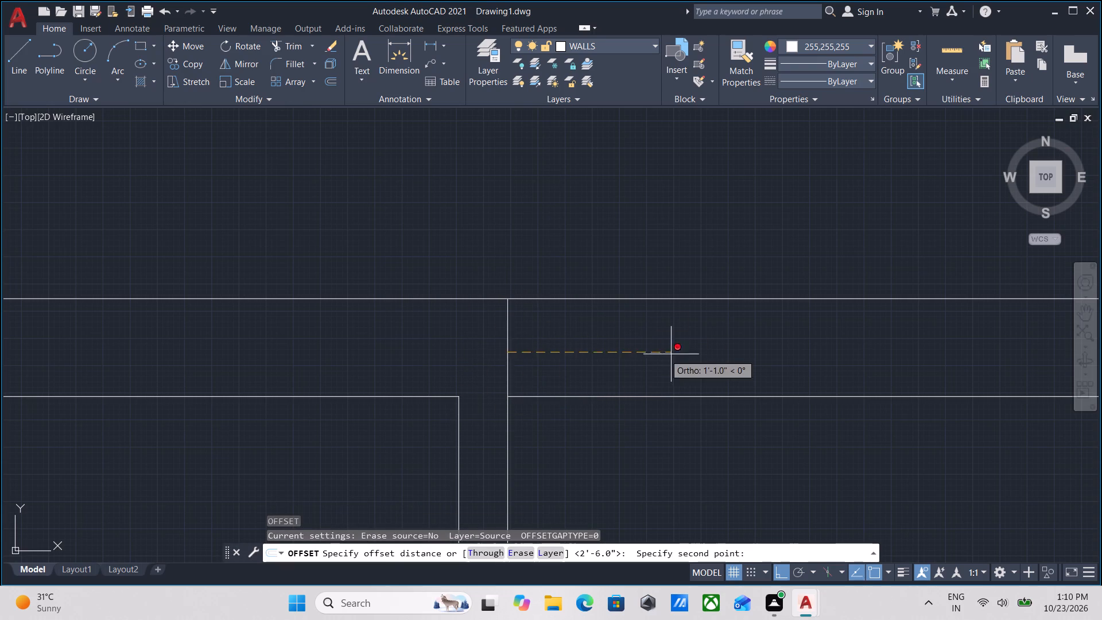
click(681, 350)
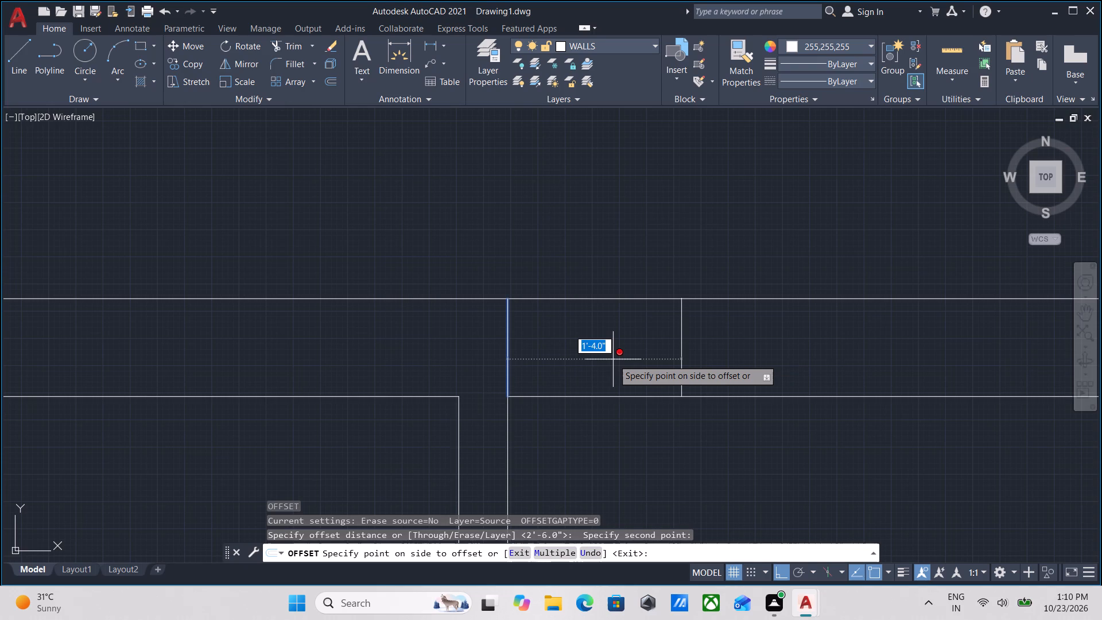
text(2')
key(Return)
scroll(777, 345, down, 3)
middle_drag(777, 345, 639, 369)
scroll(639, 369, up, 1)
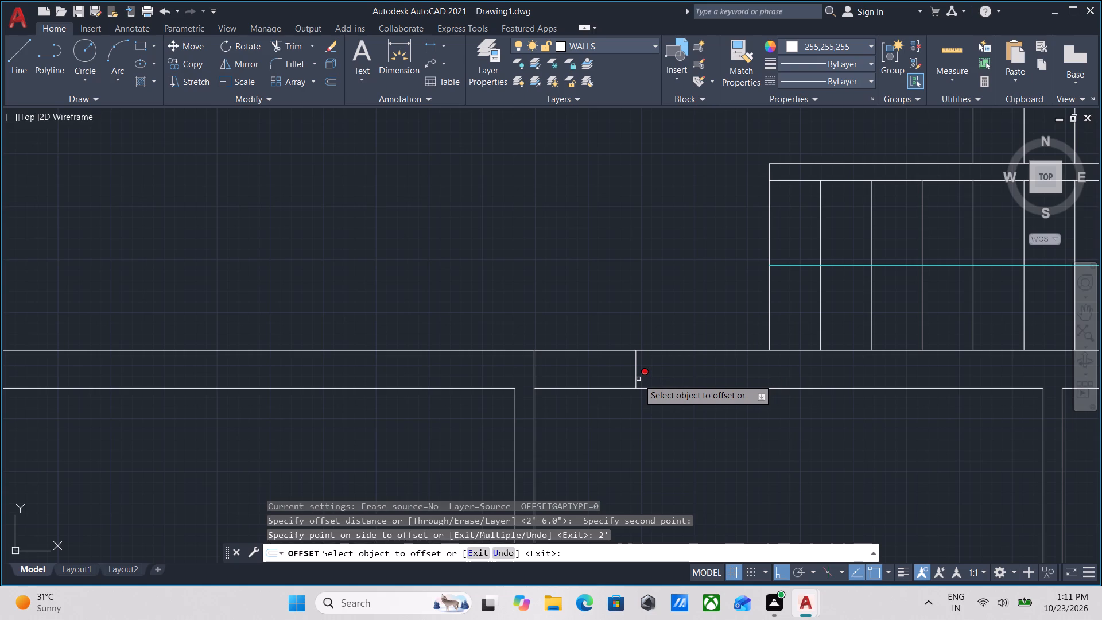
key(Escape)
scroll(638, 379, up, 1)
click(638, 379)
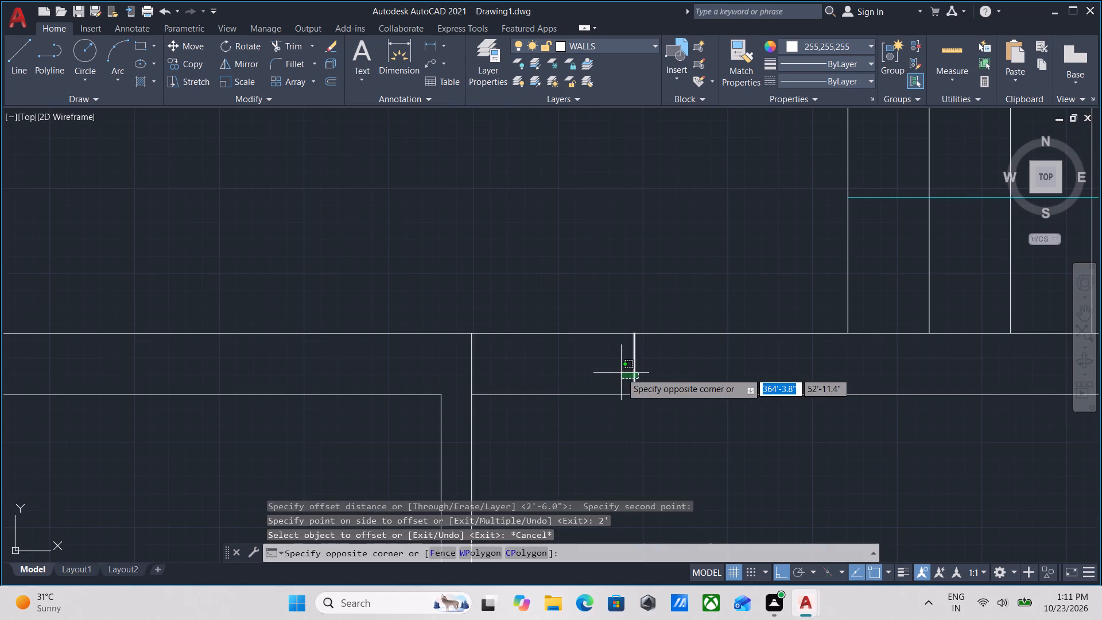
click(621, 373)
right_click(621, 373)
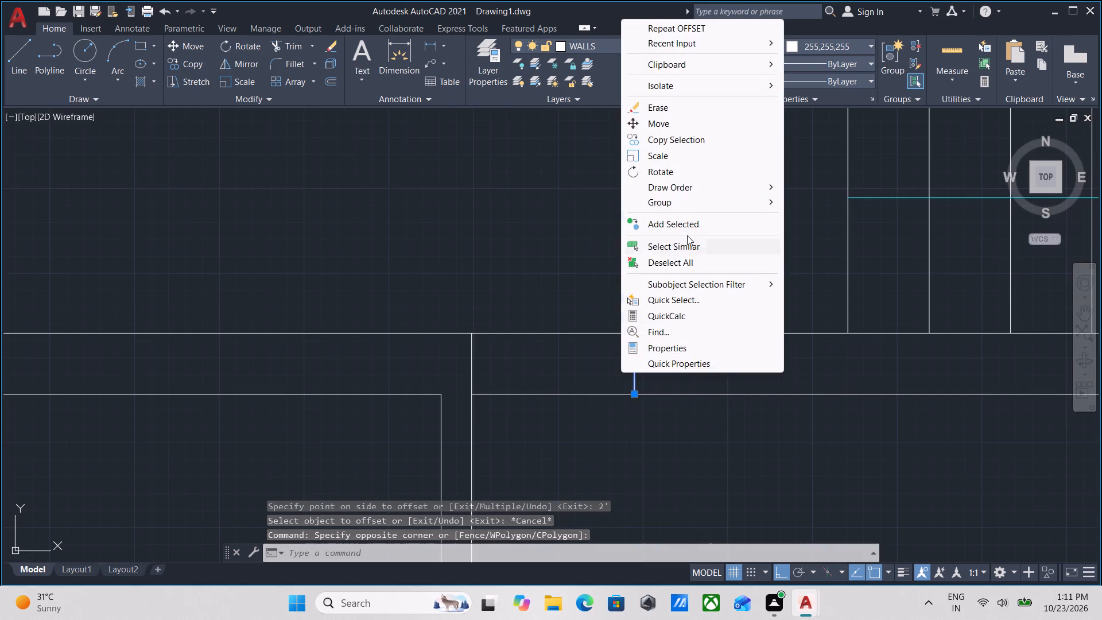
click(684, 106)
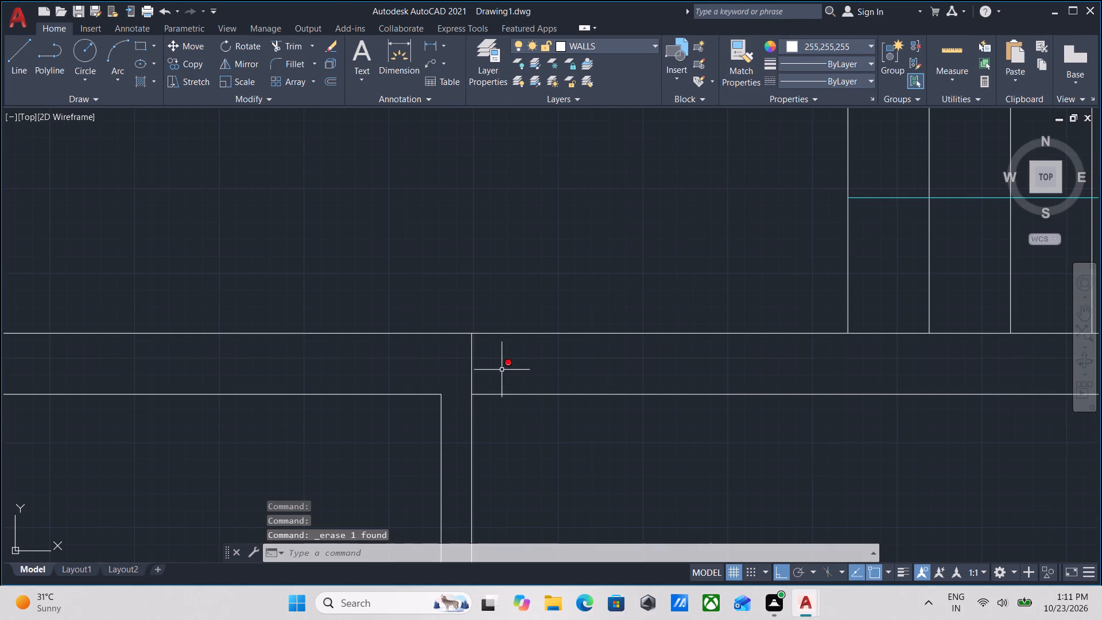
Offset the 9" line 6" east, and offset that copy 3' further east to mark the door opening.
click(501, 369)
click(469, 358)
key(o)
key(Return)
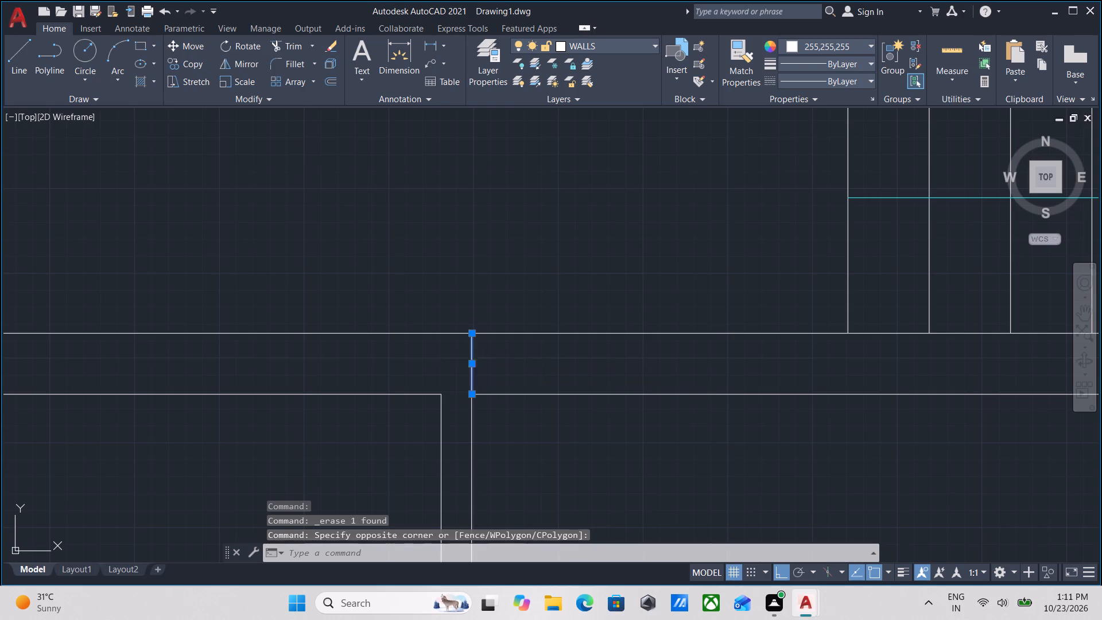
click(469, 365)
click(499, 368)
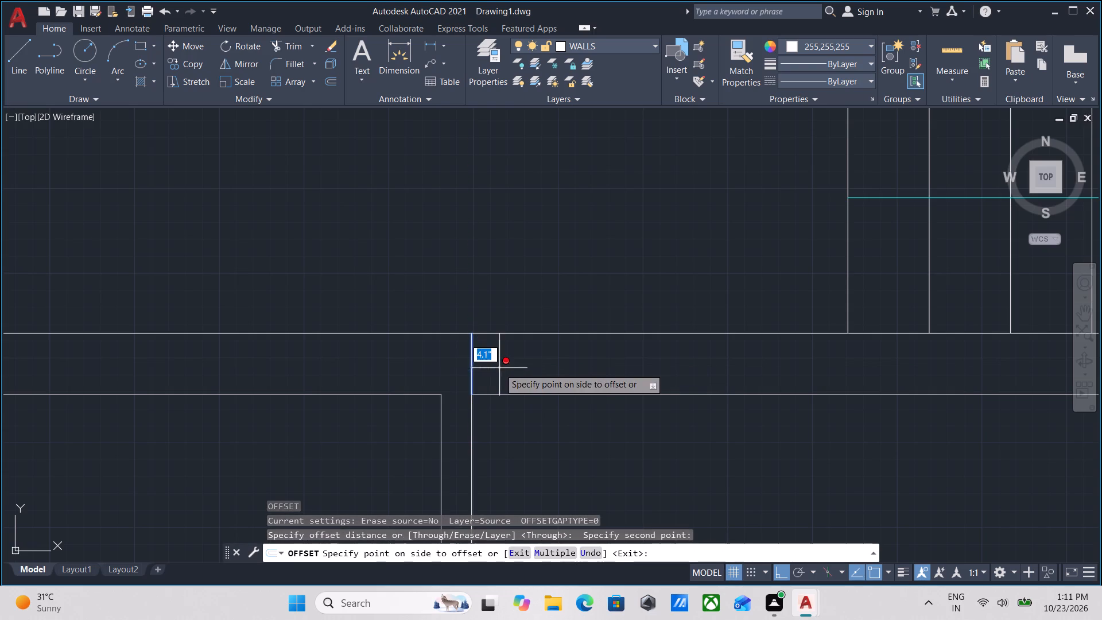
key(6)
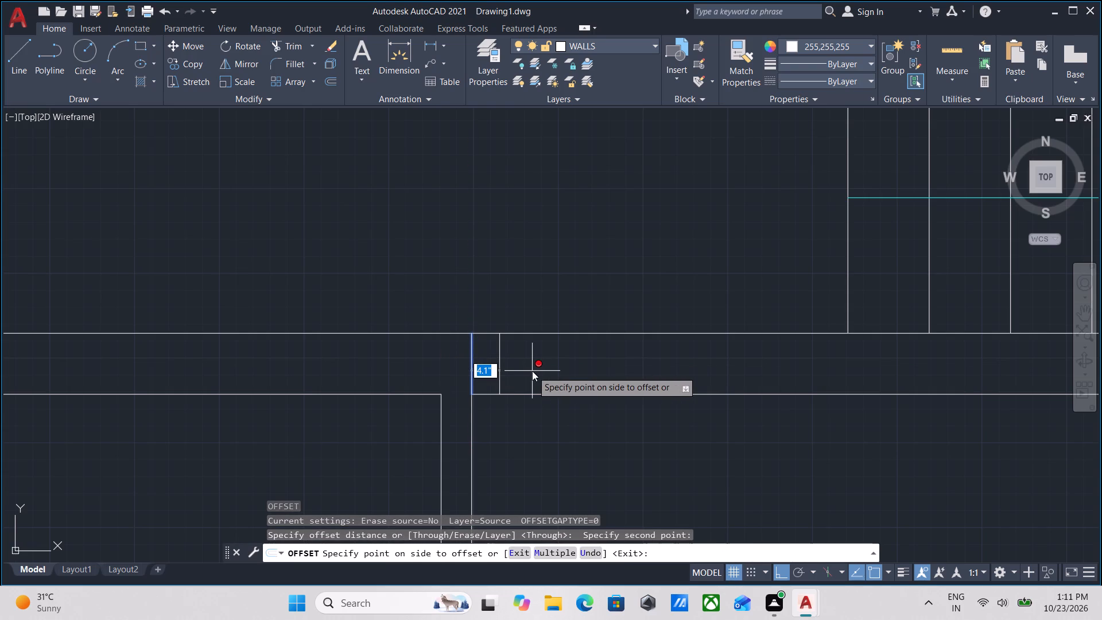
key(shift+quotedbl)
key(Return)
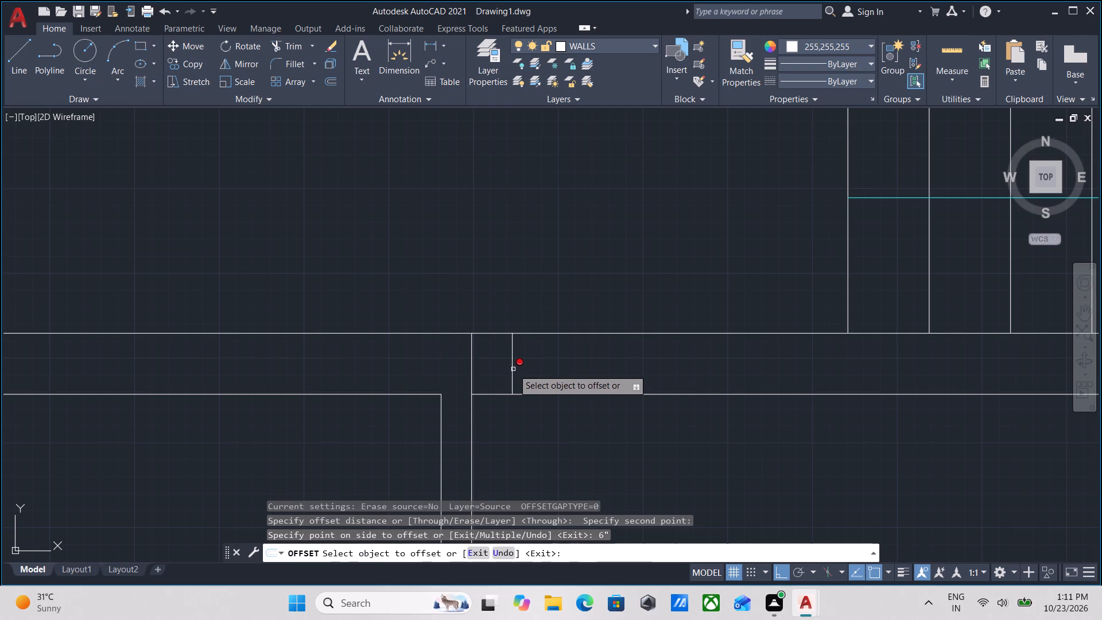
click(512, 369)
text(3')
key(Return)
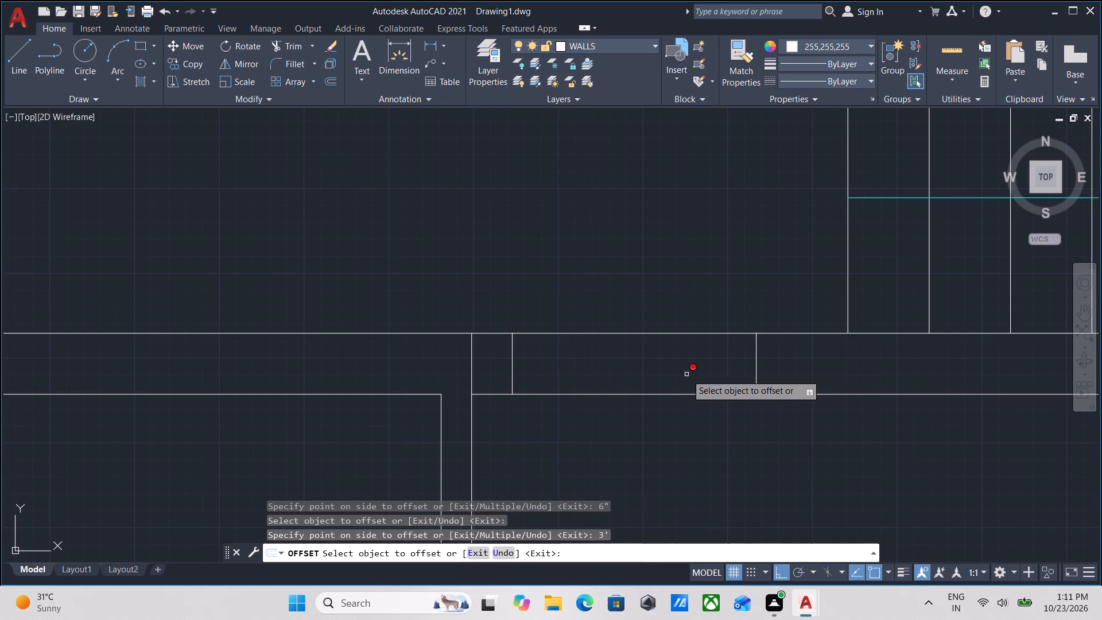
key(Escape)
Trim both wall lines between the 3' door marks and the leftover 9" line at the partition to cut the door opening.
scroll(657, 417, up, 1)
scroll(657, 418, down, 2)
middle_drag(657, 418, 592, 343)
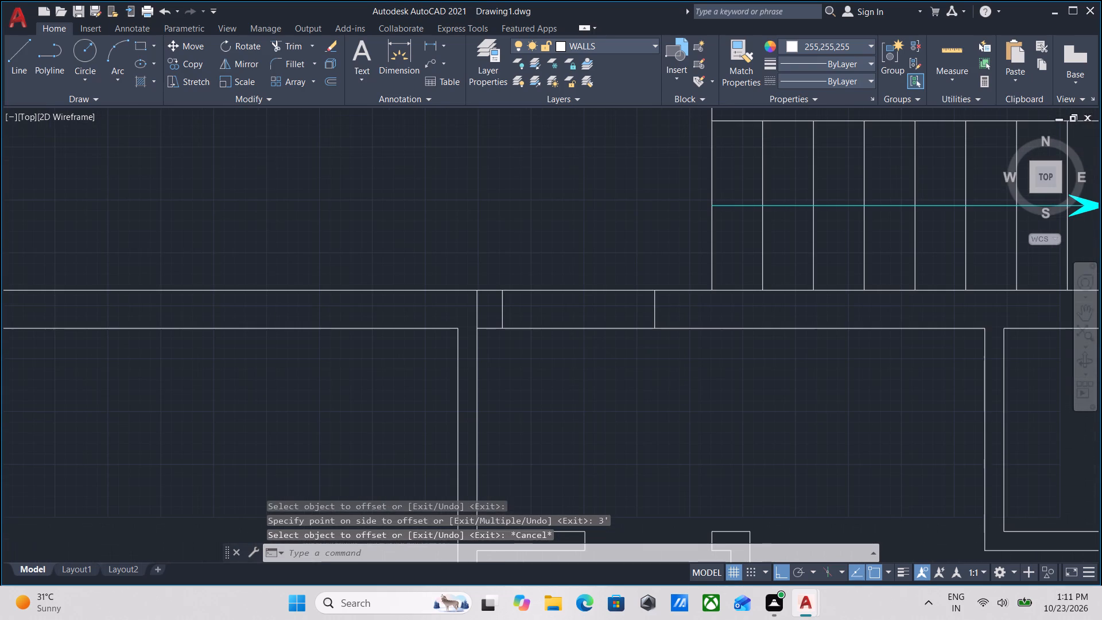
middle_drag(594, 356, 587, 394)
text(TR)
key(Return)
click(587, 394)
click(557, 227)
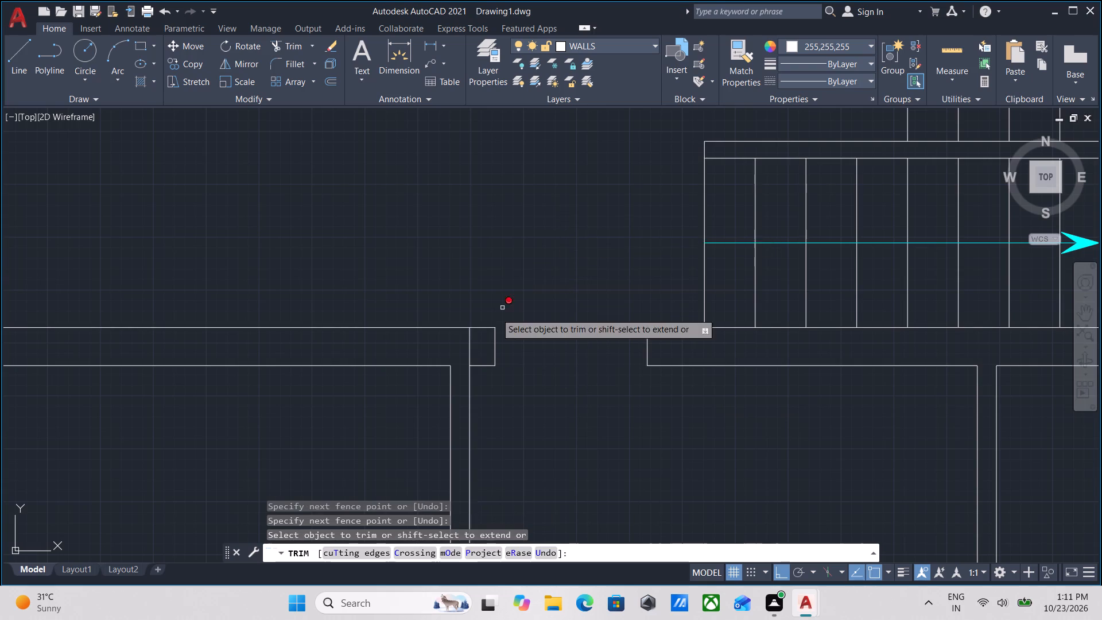
scroll(482, 338, up, 1)
click(469, 362)
drag(443, 348, 437, 347)
scroll(499, 352, down, 3)
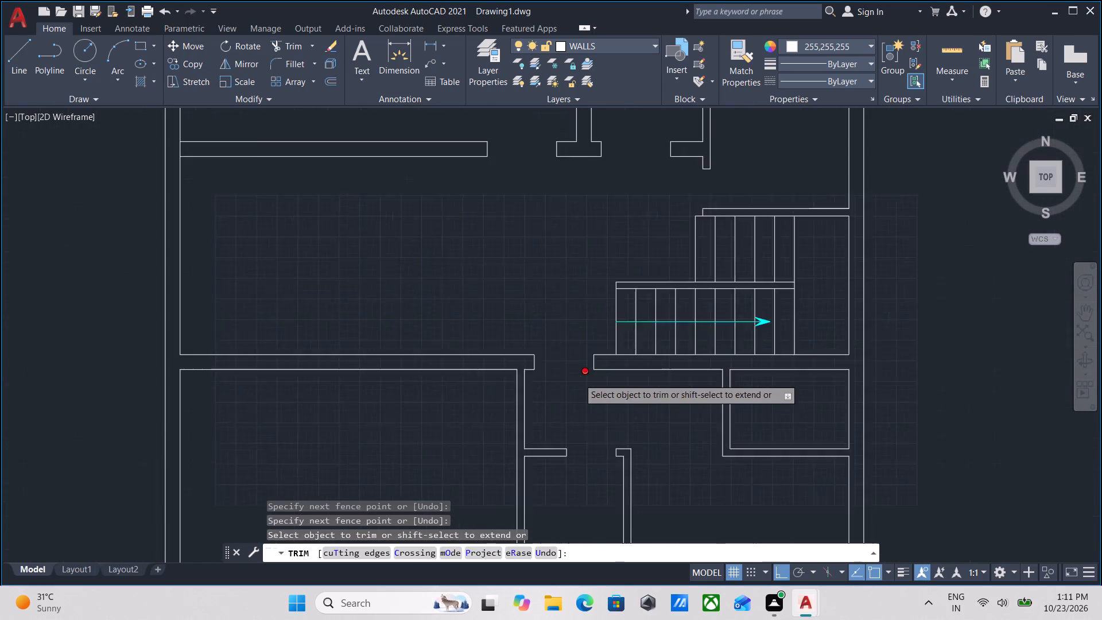
middle_drag(573, 358, 568, 307)
middle_drag(568, 354, 577, 412)
scroll(568, 354, down, 1)
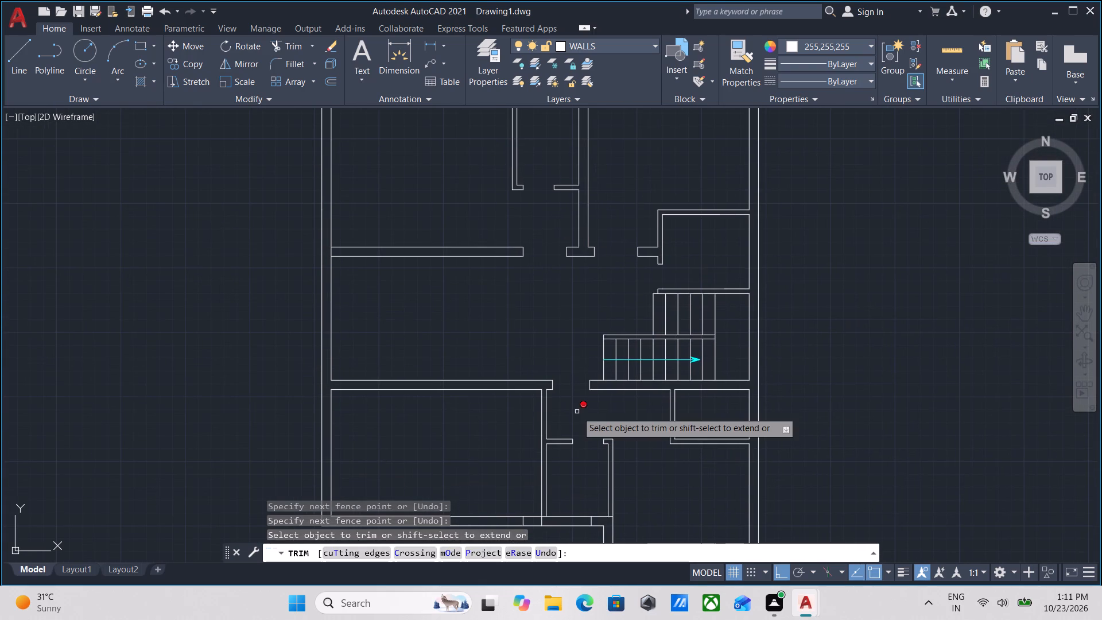
scroll(712, 460, up, 2)
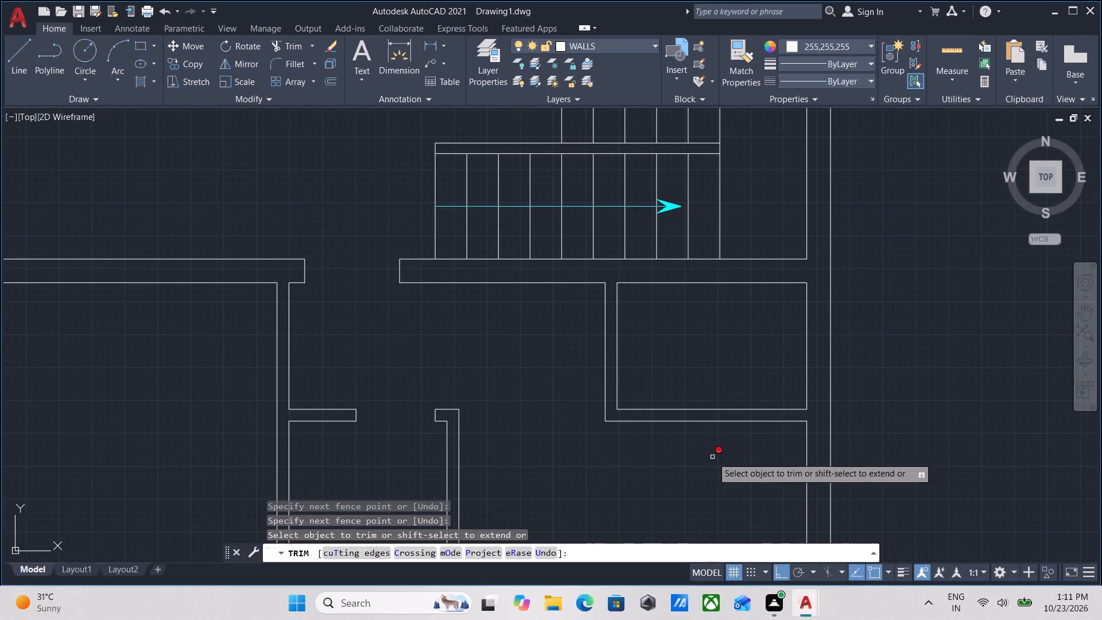
key(Escape)
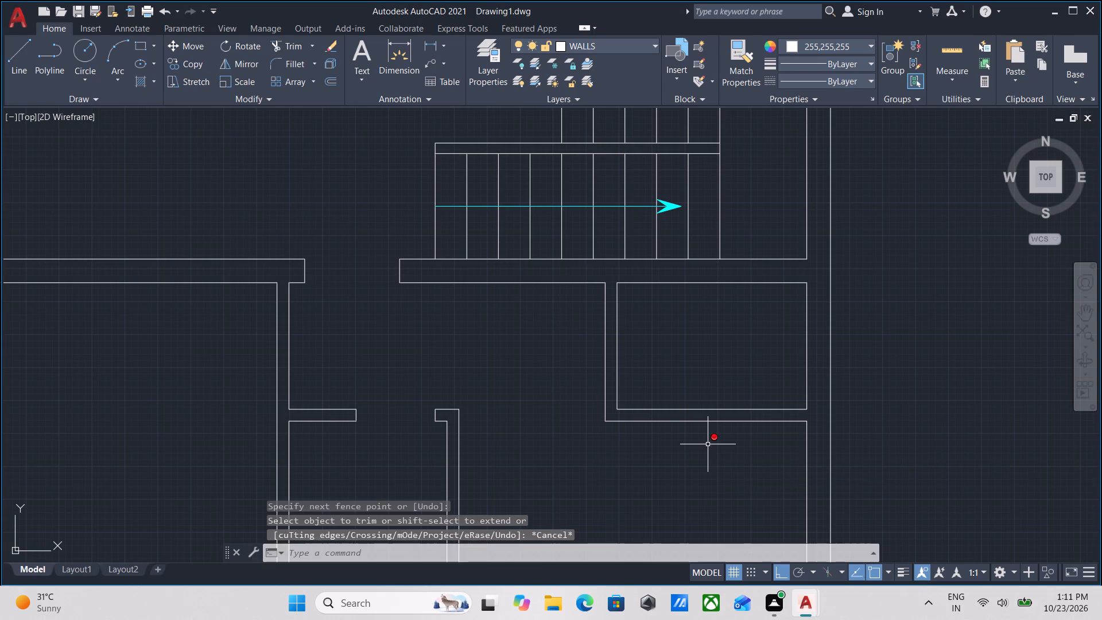
Draw a 4.5" line across the south wall of the small room below the stairs, at the wall line's midpoint.
key(l)
key(Return)
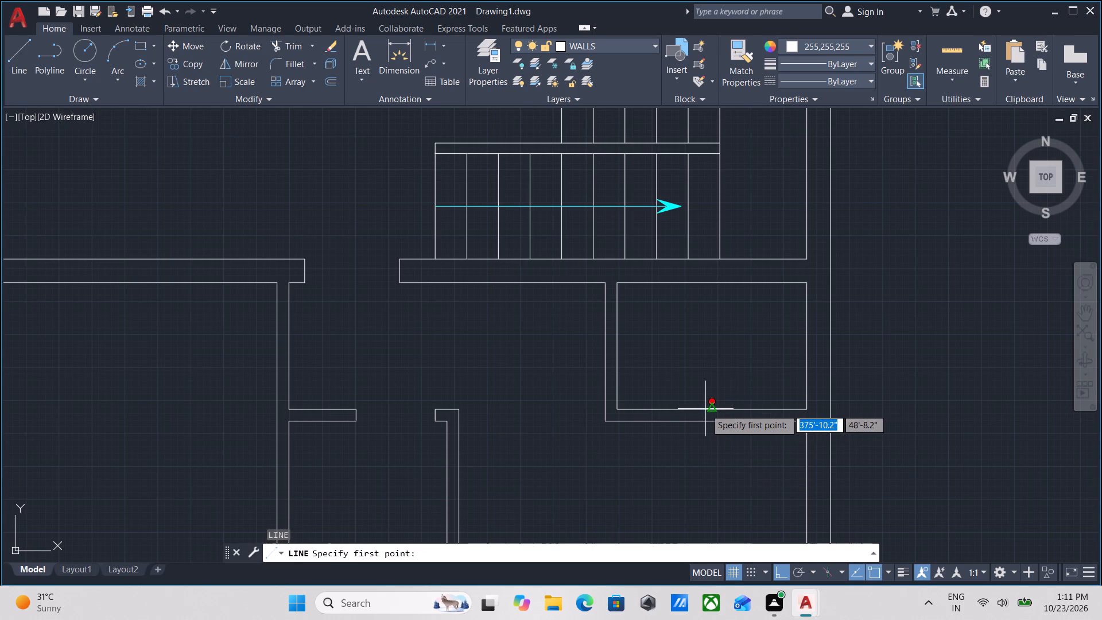
scroll(710, 406, up, 1)
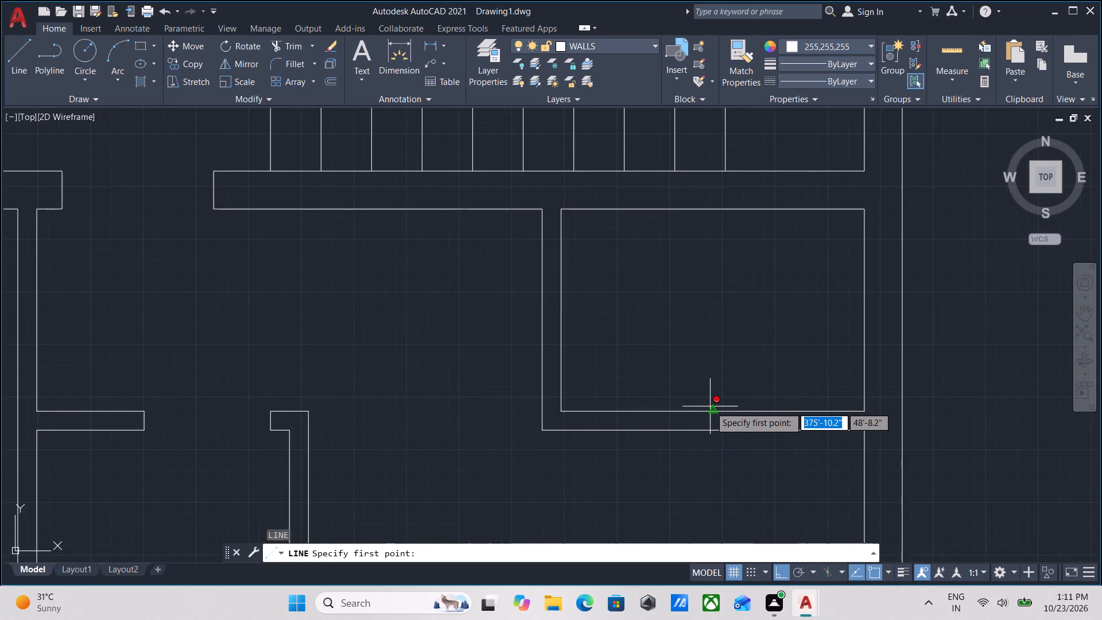
scroll(710, 406, up, 1)
click(714, 410)
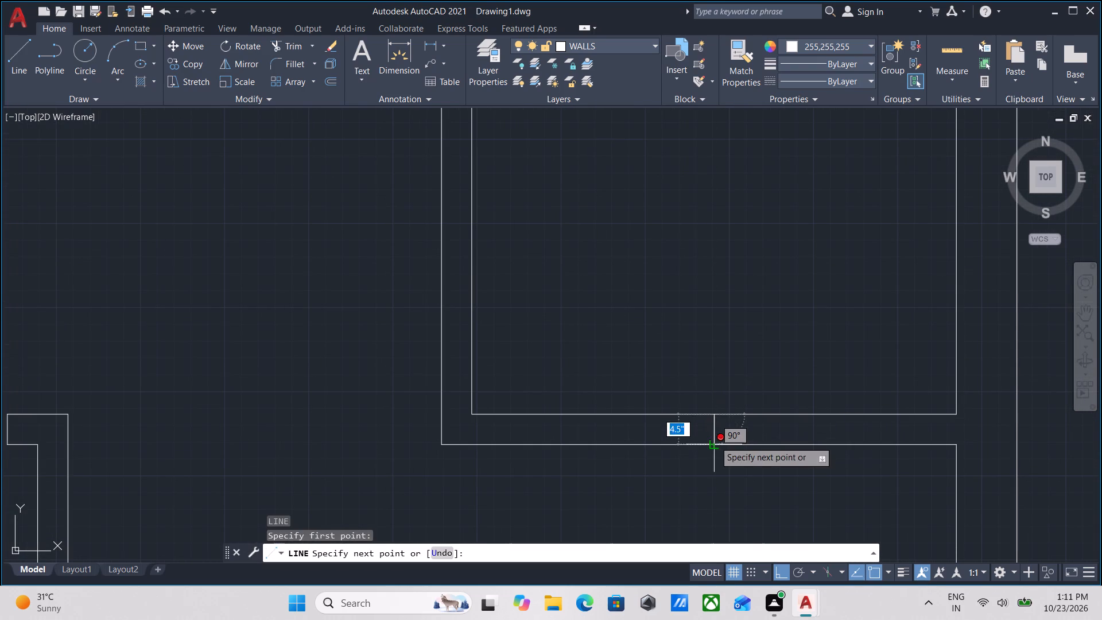
click(715, 441)
key(Escape)
Offset the 4.5" midpoint line 1'3" east to mark the door opening's east side.
click(718, 439)
click(676, 427)
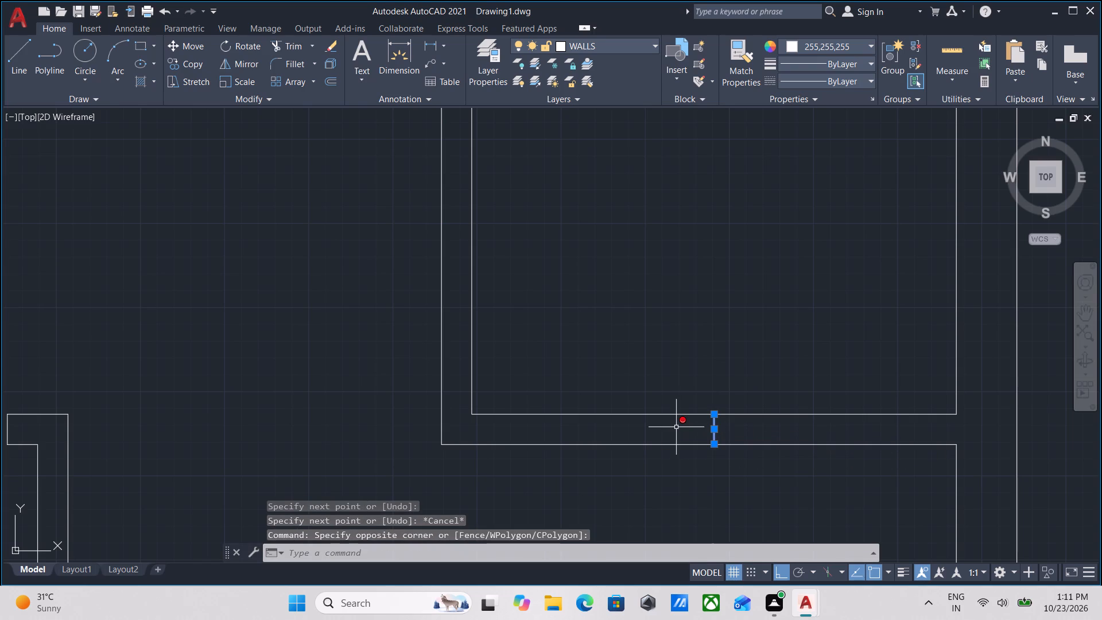
key(o)
key(Return)
click(715, 430)
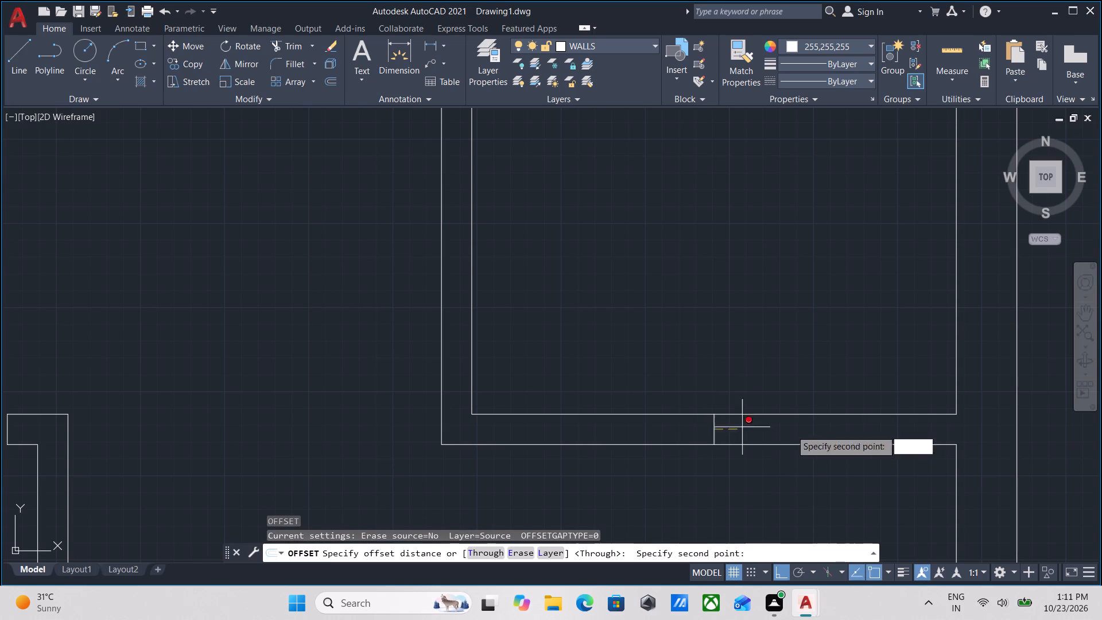
click(797, 431)
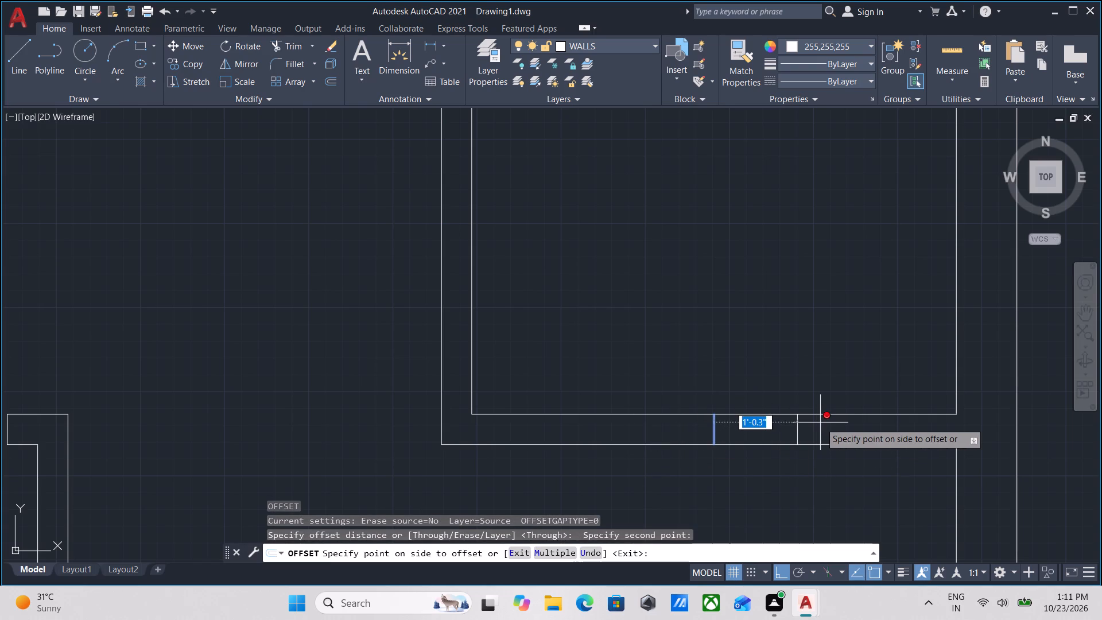
key(1)
text('3)
key(shift+quotedbl)
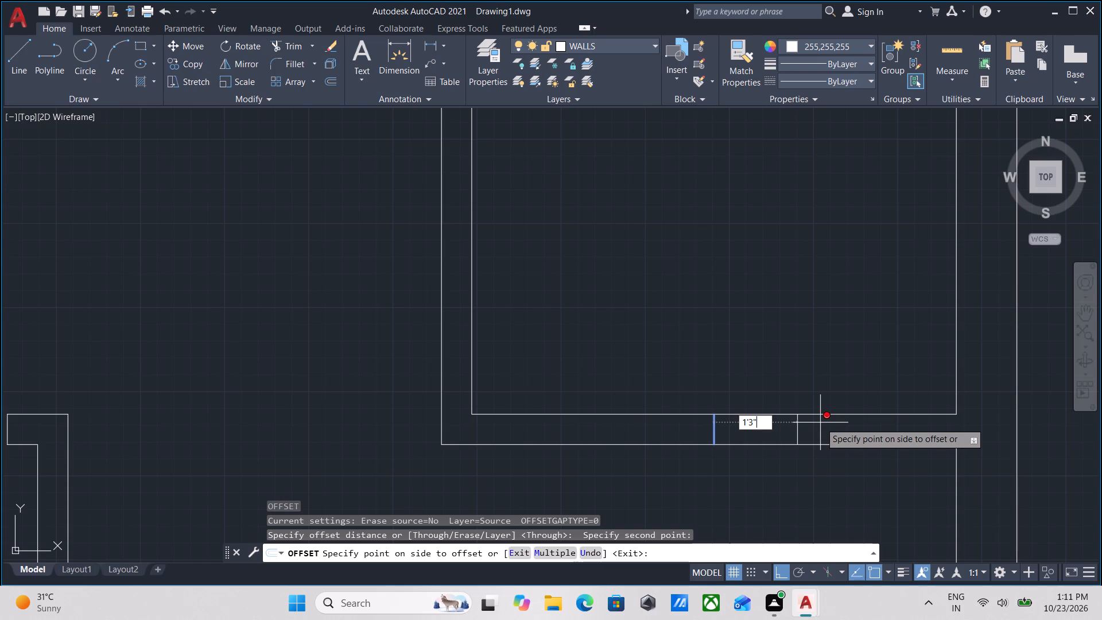
key(Return)
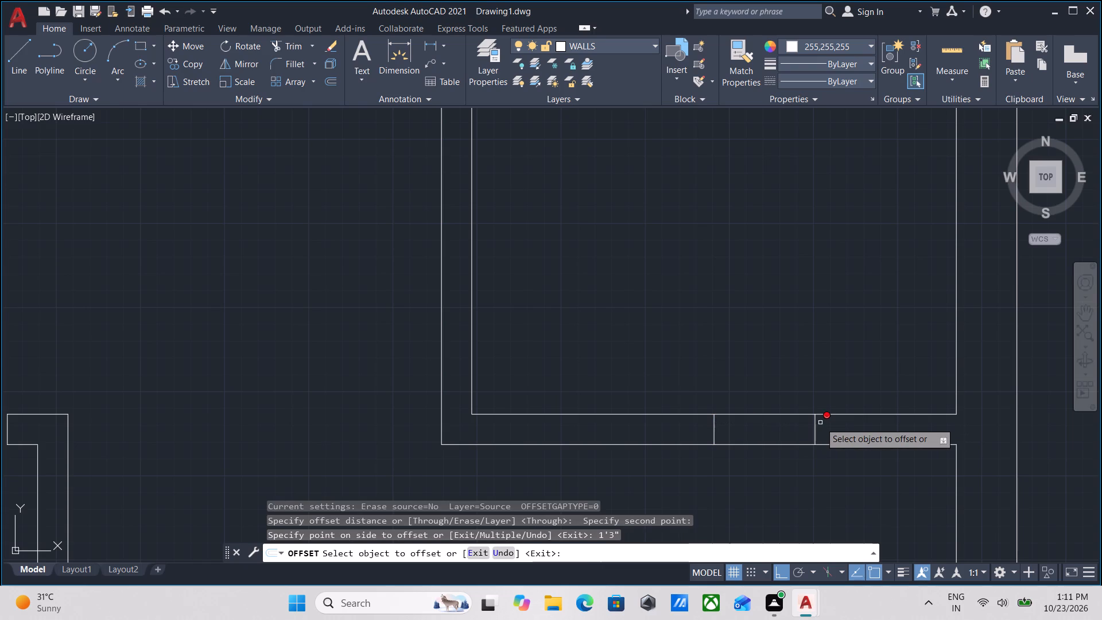
Offset the door opening's east mark 2'6" west to mark the opening's other side.
click(814, 435)
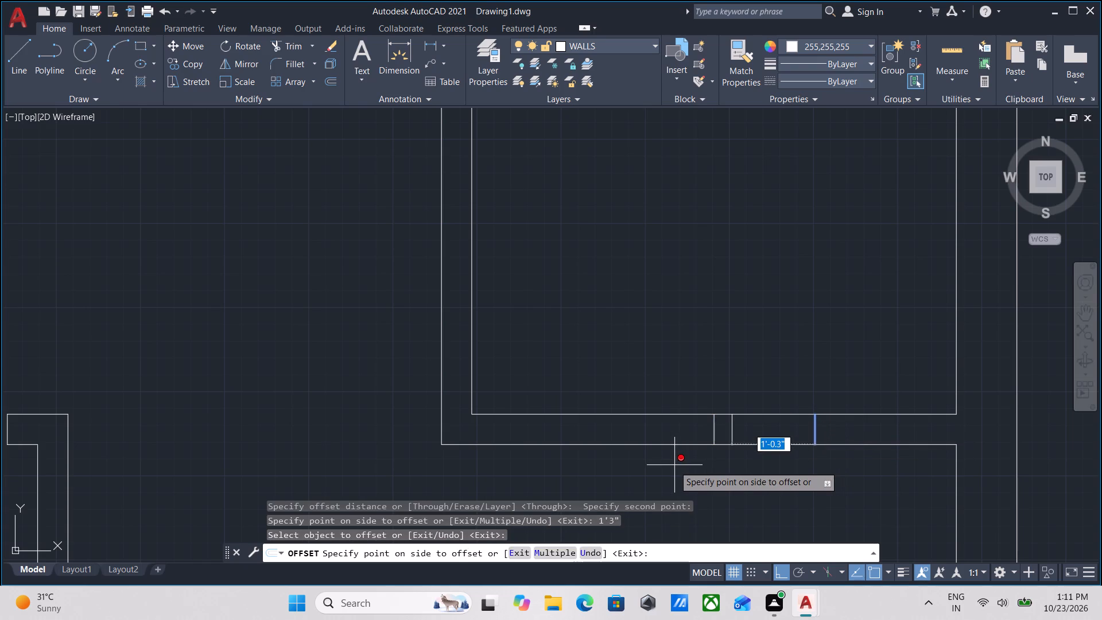
text(2')
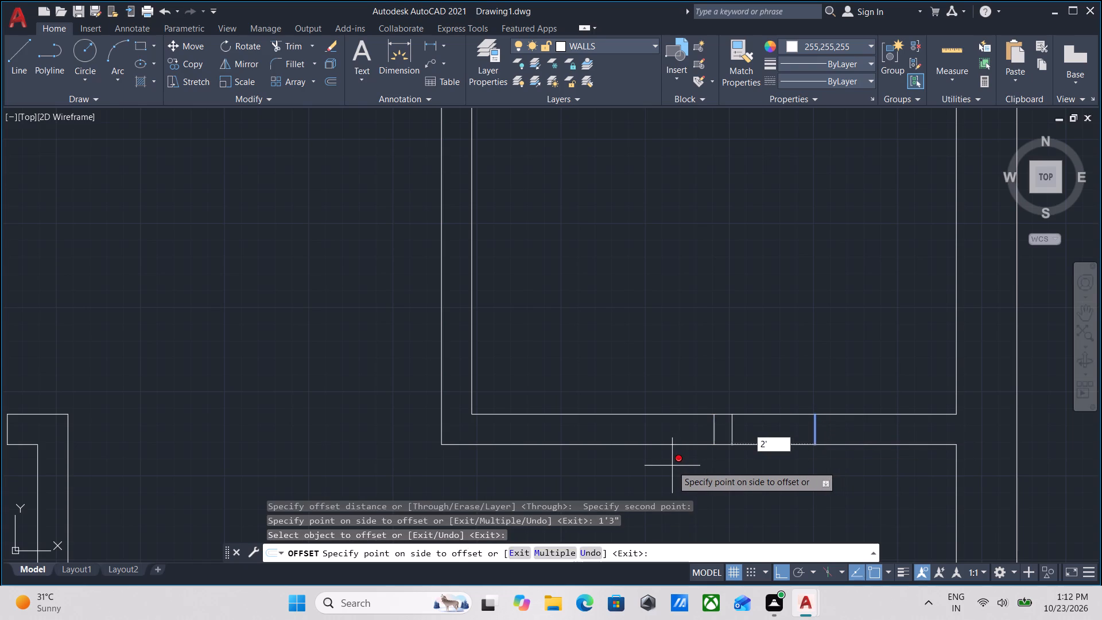
key(6)
key(shift+quotedbl)
key(Return)
key(Escape)
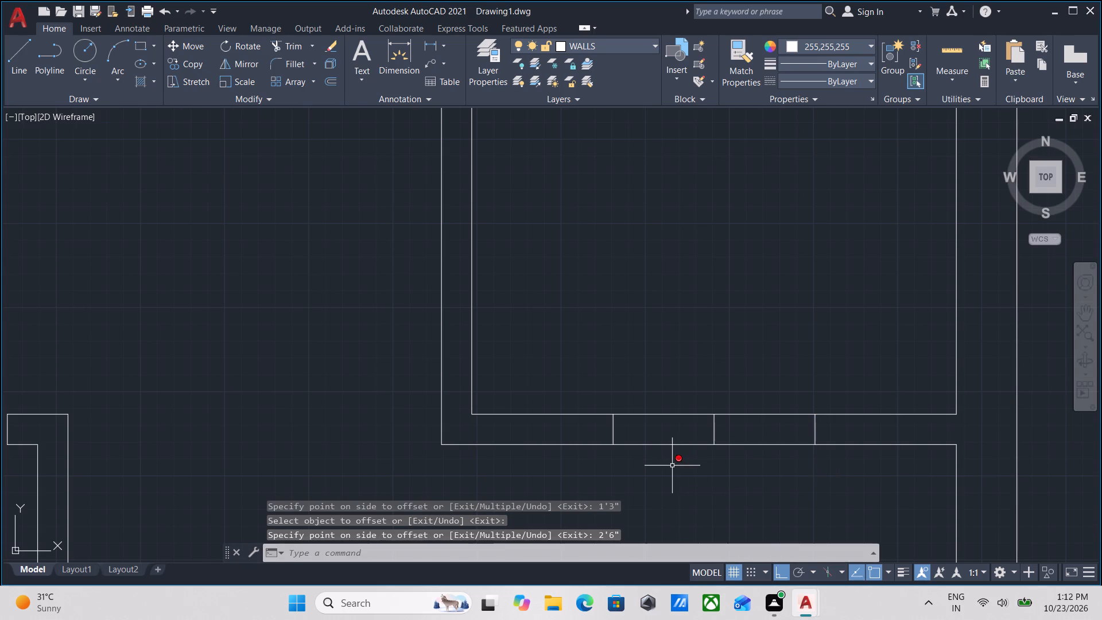
Trim both wall lines between the 2'6" door marks and remove the leftover midpoint line to cut the opening.
scroll(670, 467, down, 1)
text(TR)
key(Return)
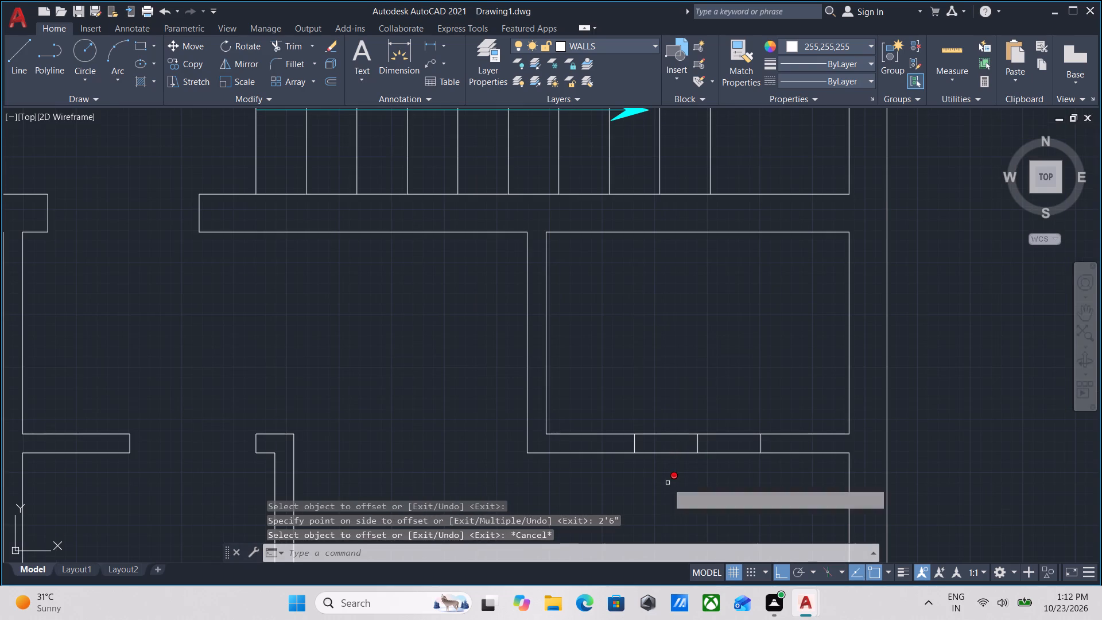
click(668, 483)
click(647, 343)
drag(721, 492, 723, 484)
click(722, 373)
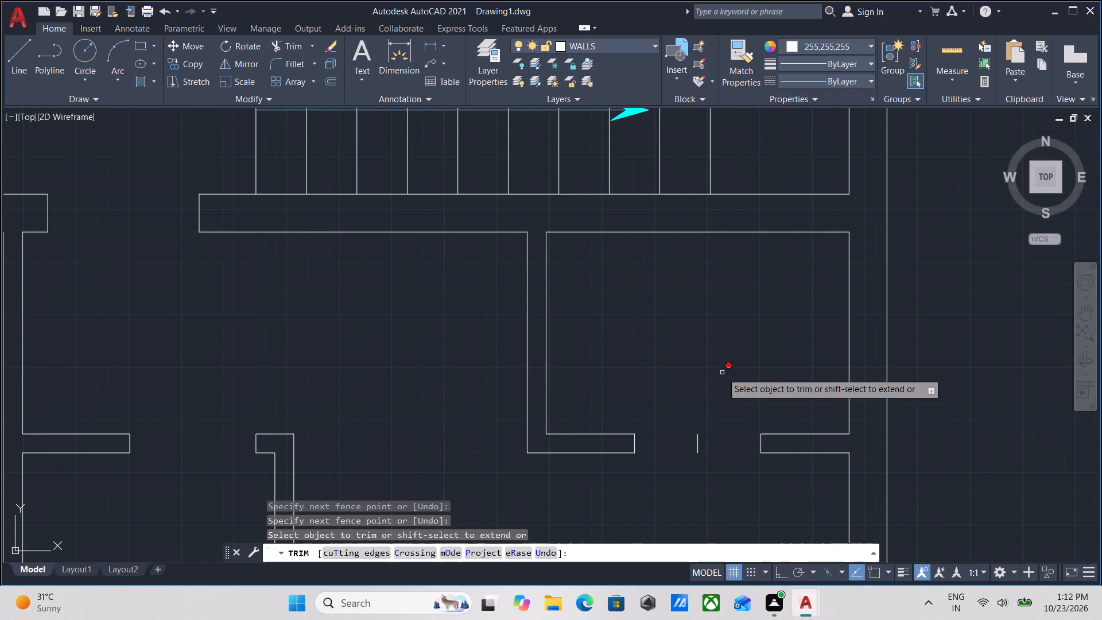
click(711, 448)
click(670, 448)
Trim the southwest room's east partition line inside the south wall, and the wall's inner line between the partition's two faces.
scroll(670, 448, down, 3)
middle_drag(644, 483, 723, 393)
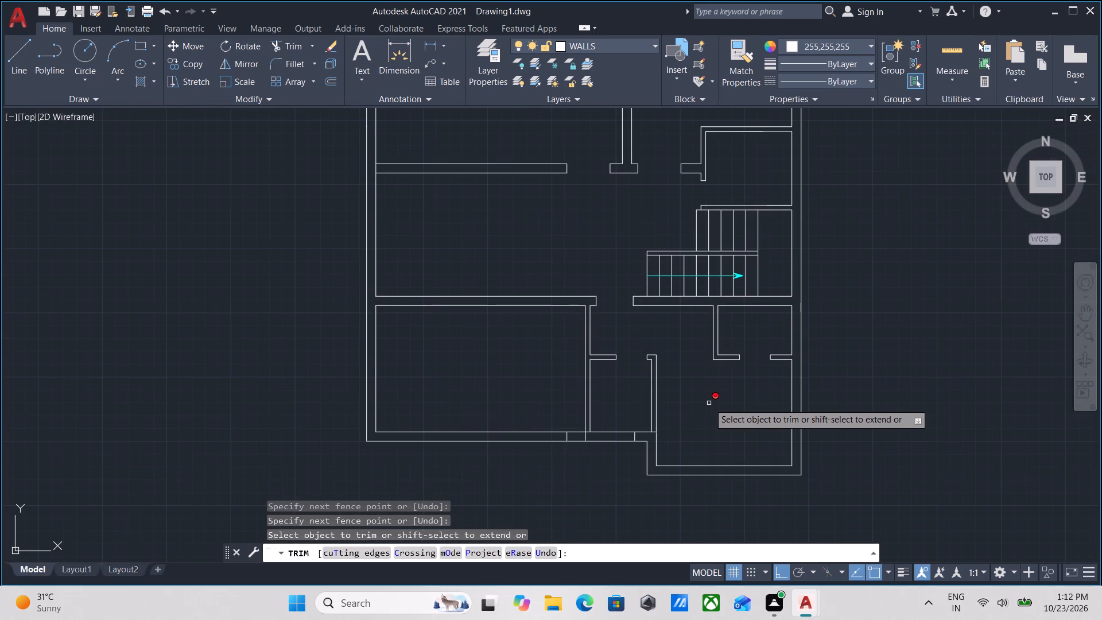
scroll(585, 484, up, 2)
scroll(586, 393, up, 2)
scroll(608, 374, down, 2)
middle_drag(608, 374, 623, 470)
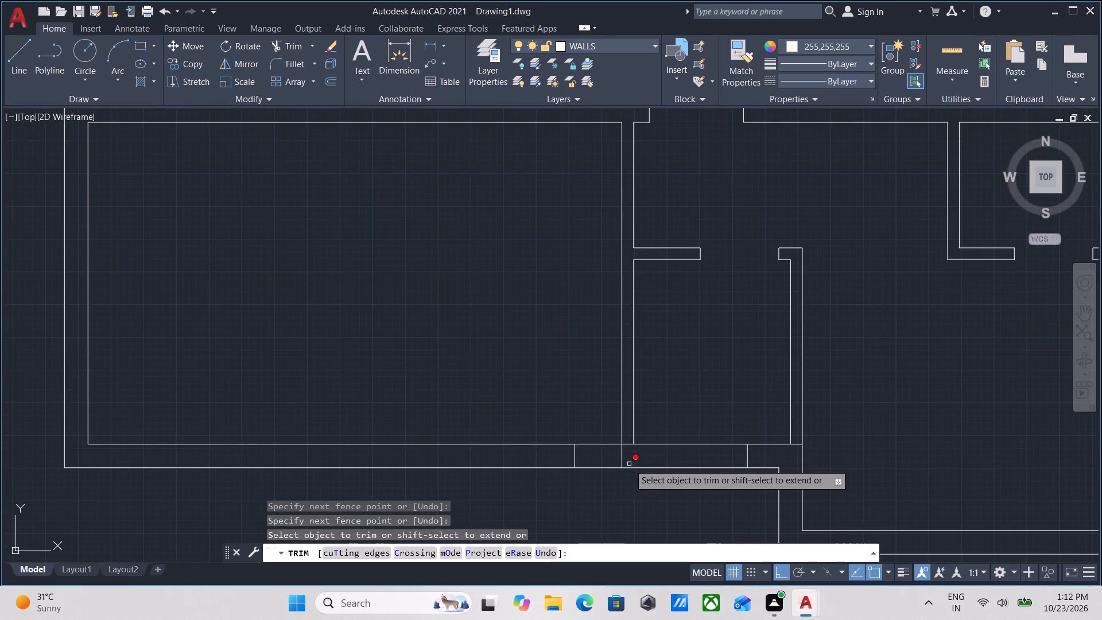
scroll(629, 463, up, 2)
click(643, 452)
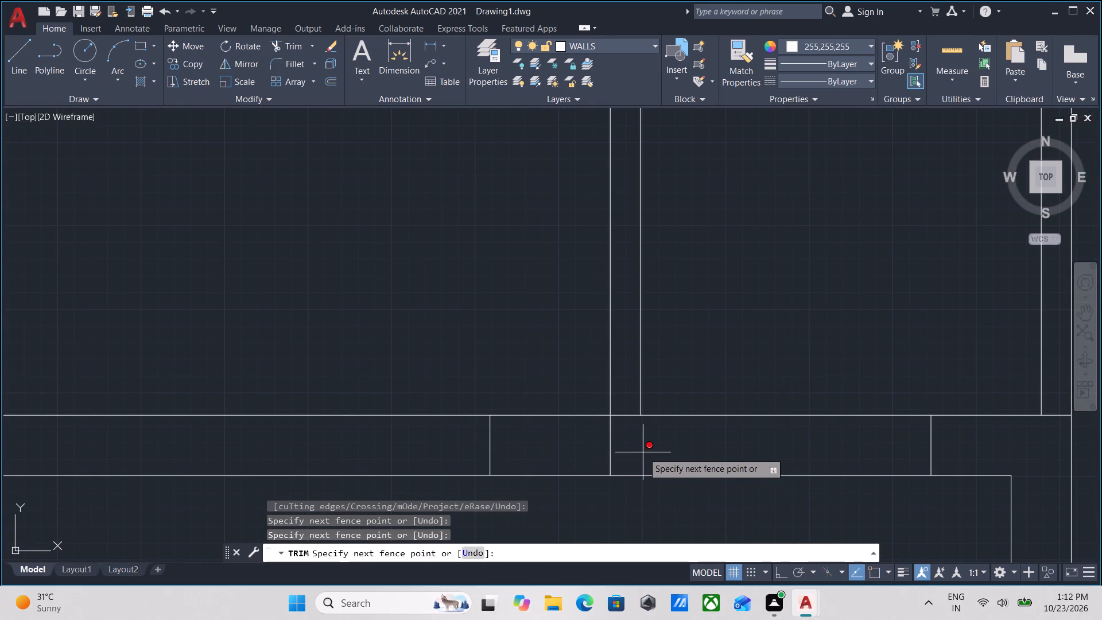
click(643, 452)
click(569, 457)
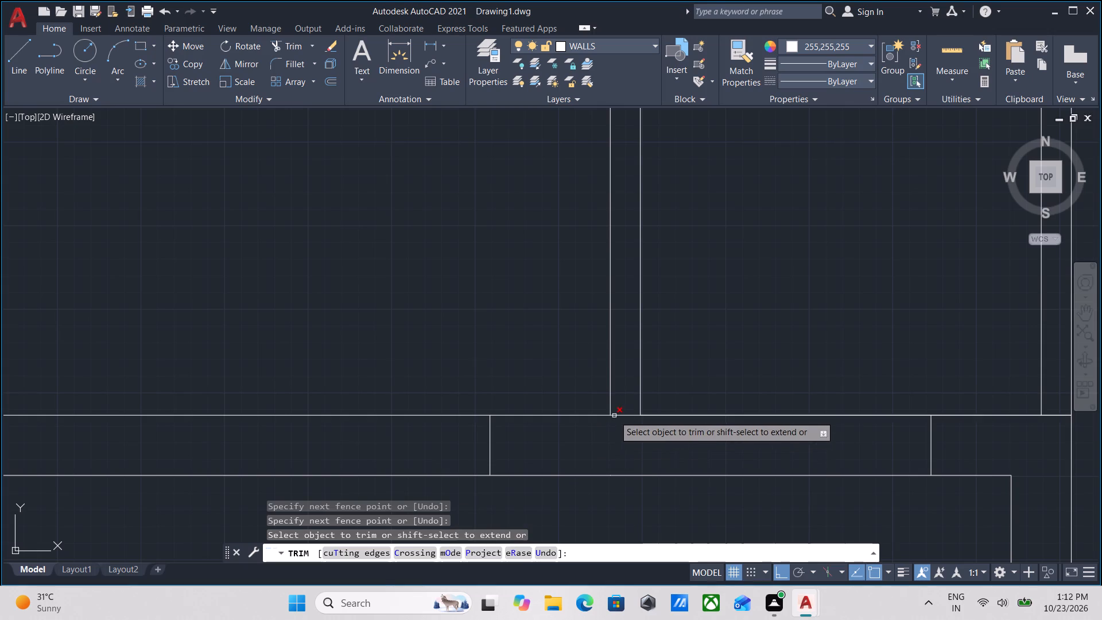
click(618, 443)
click(620, 392)
scroll(634, 463, down, 2)
scroll(682, 551, down, 1)
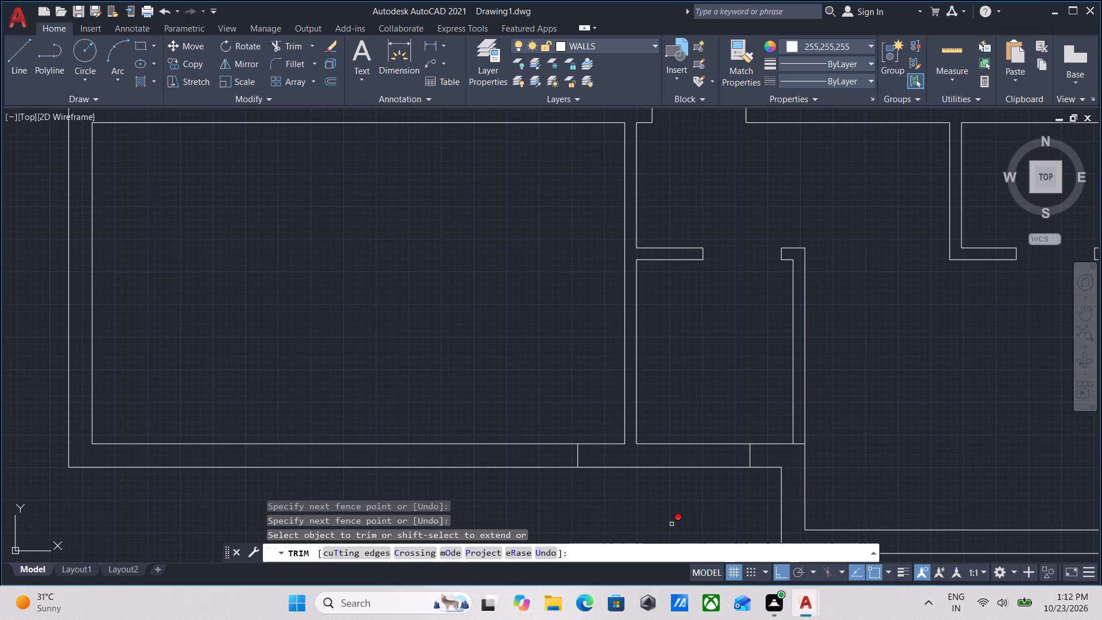
key(Escape)
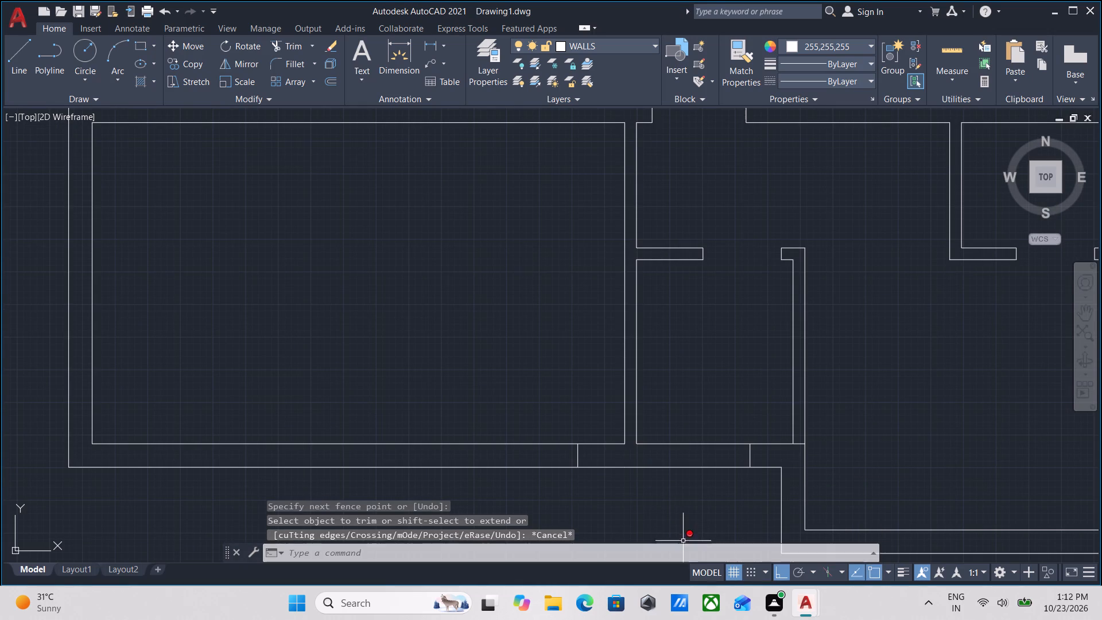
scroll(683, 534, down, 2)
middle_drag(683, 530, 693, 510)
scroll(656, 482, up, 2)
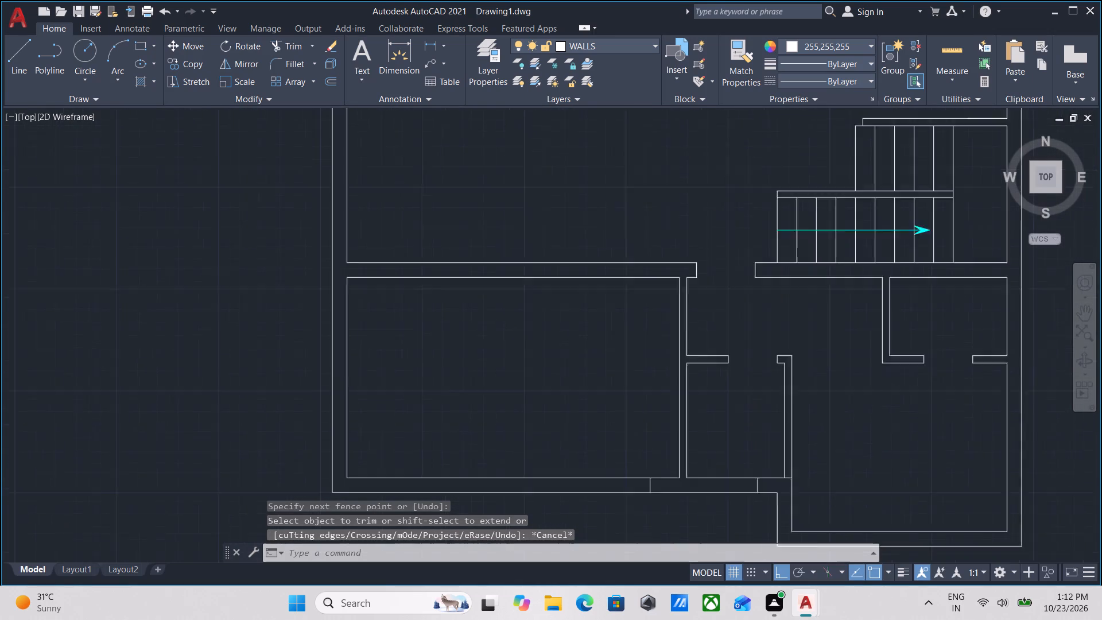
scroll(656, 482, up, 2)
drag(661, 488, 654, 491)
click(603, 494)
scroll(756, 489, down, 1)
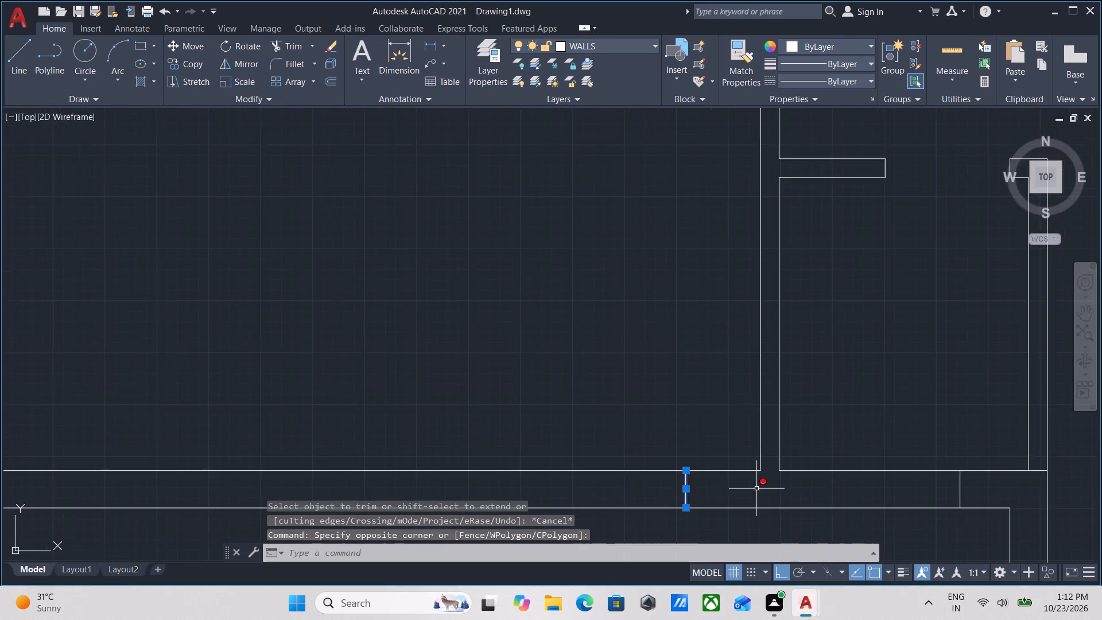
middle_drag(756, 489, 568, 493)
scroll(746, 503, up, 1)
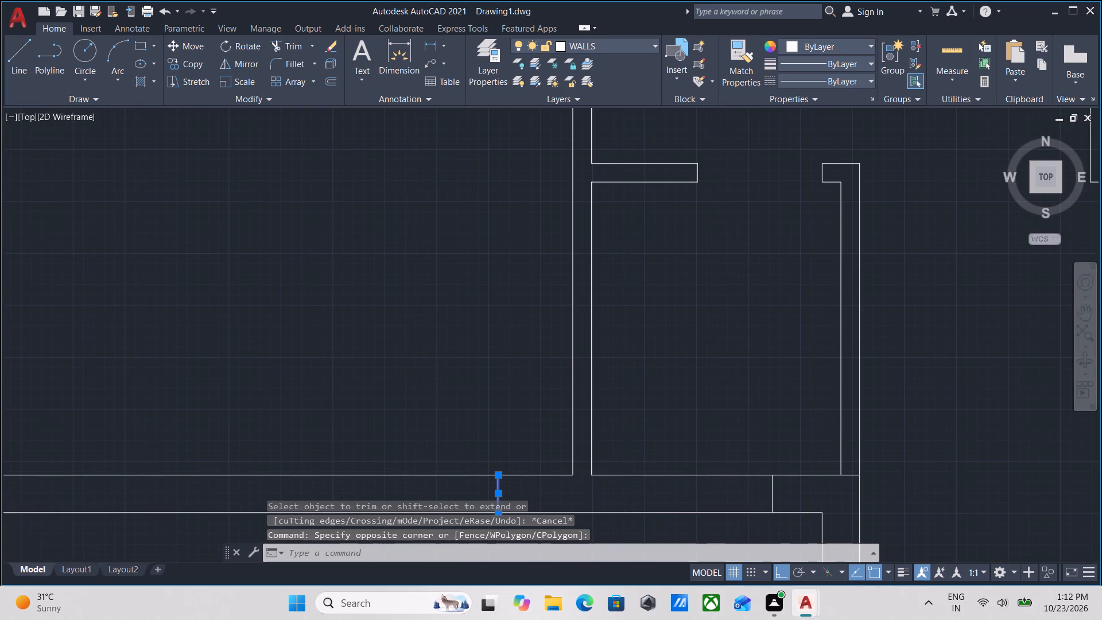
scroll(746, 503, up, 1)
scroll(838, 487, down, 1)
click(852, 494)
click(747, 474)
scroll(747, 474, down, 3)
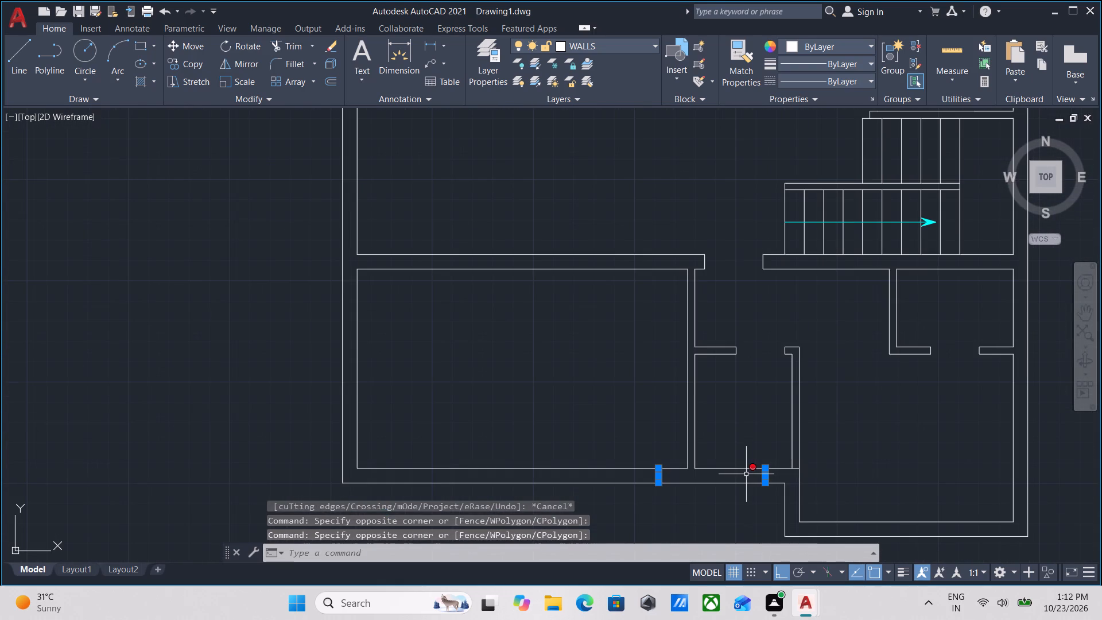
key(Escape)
Erase the short line across the south wall just west of the partition.
scroll(666, 480, up, 2)
click(666, 476)
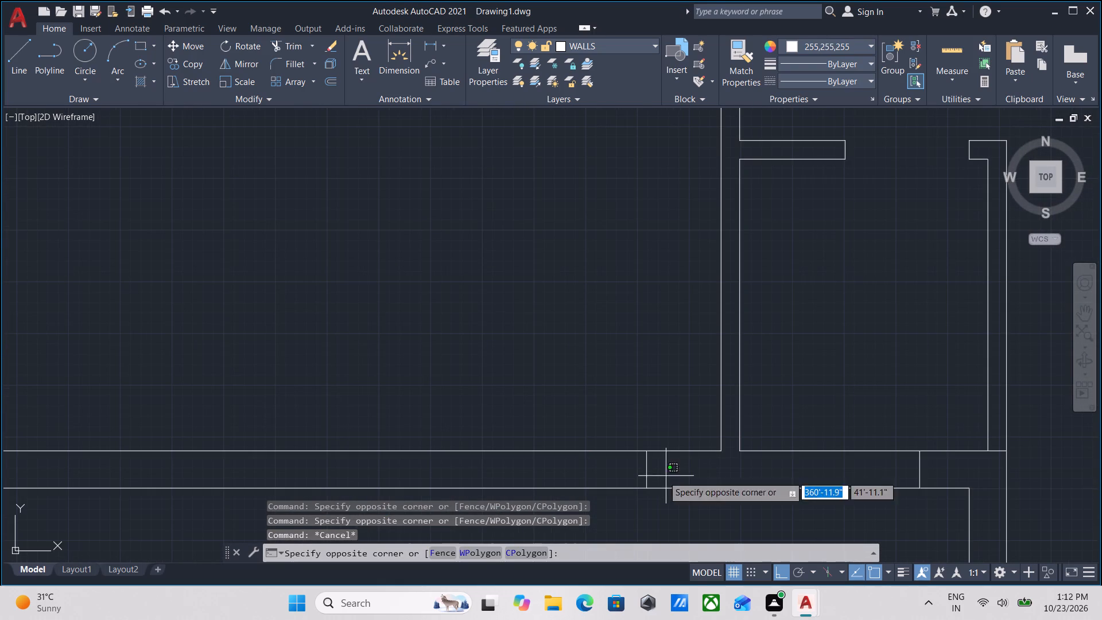
click(628, 471)
right_click(628, 471)
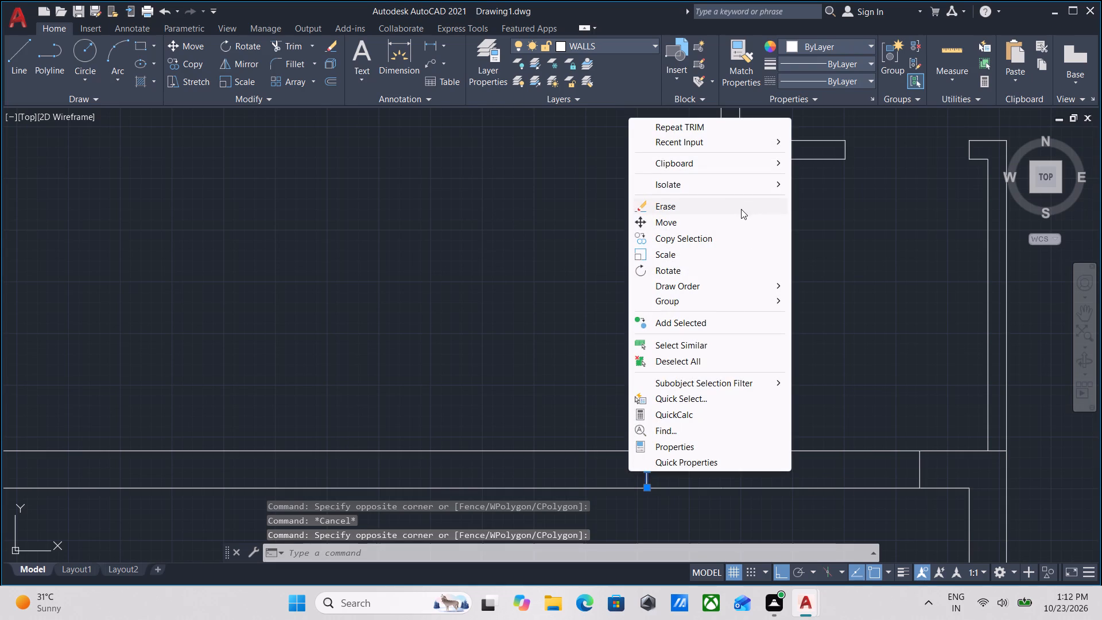
click(739, 207)
Offset the remaining short line across the small room's south wall 2' west to mark an opening.
scroll(790, 352, down, 2)
middle_drag(786, 354, 680, 379)
scroll(743, 417, up, 3)
click(709, 437)
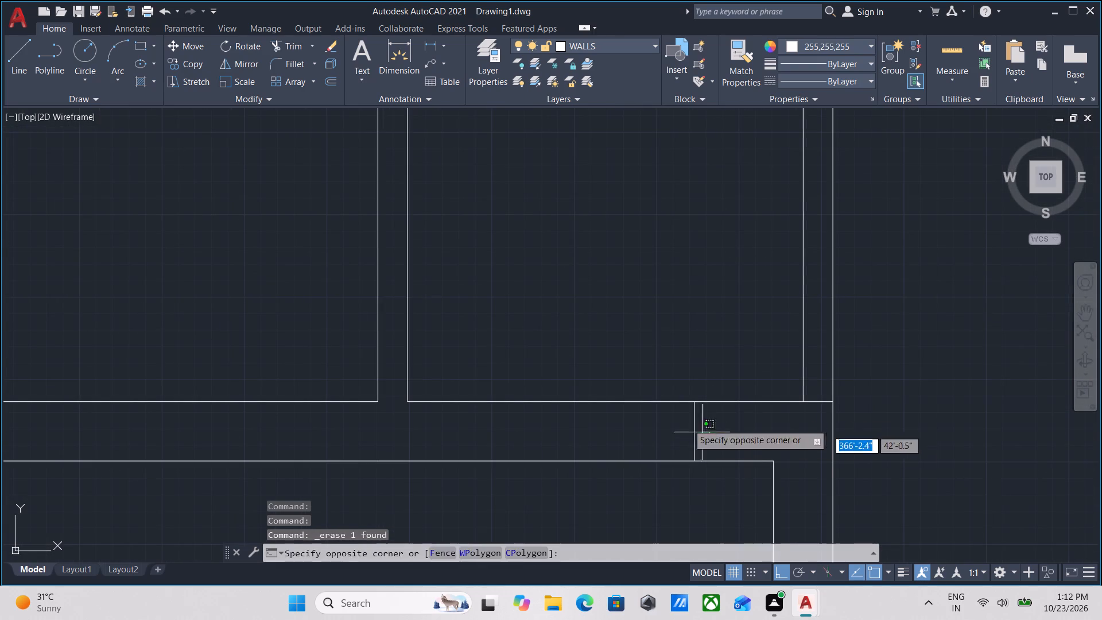
click(670, 415)
key(o)
key(Return)
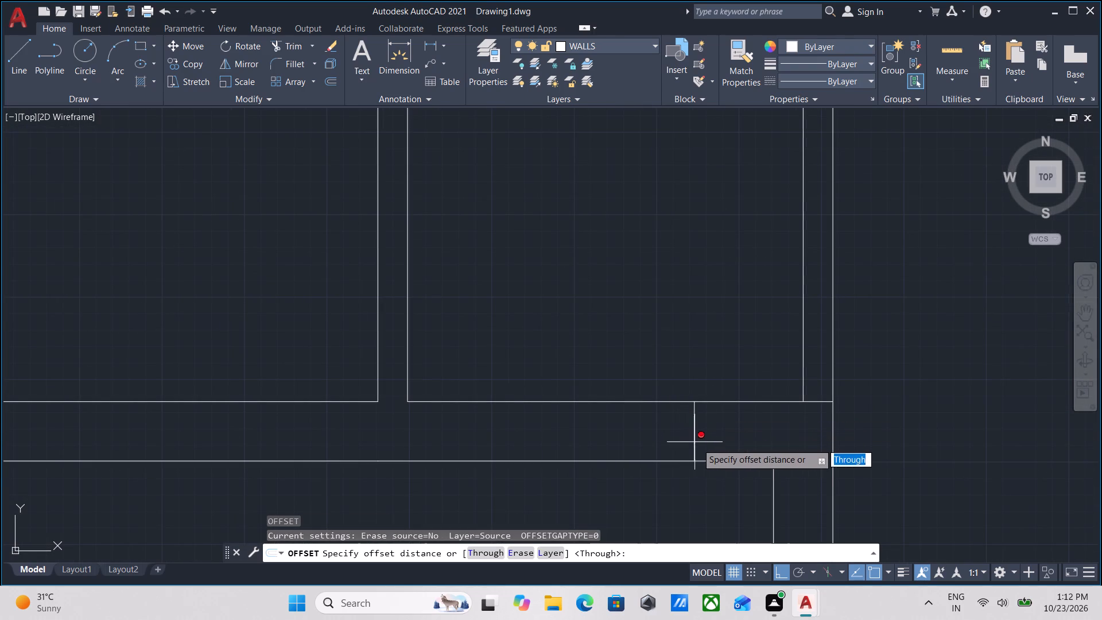
click(692, 428)
click(569, 428)
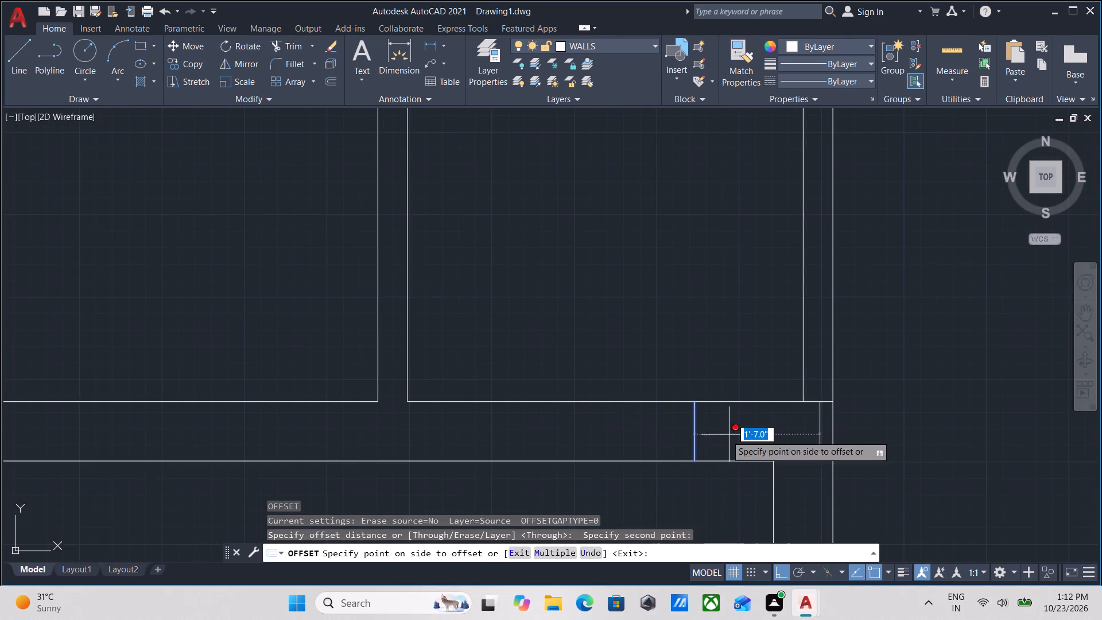
text(2')
key(Return)
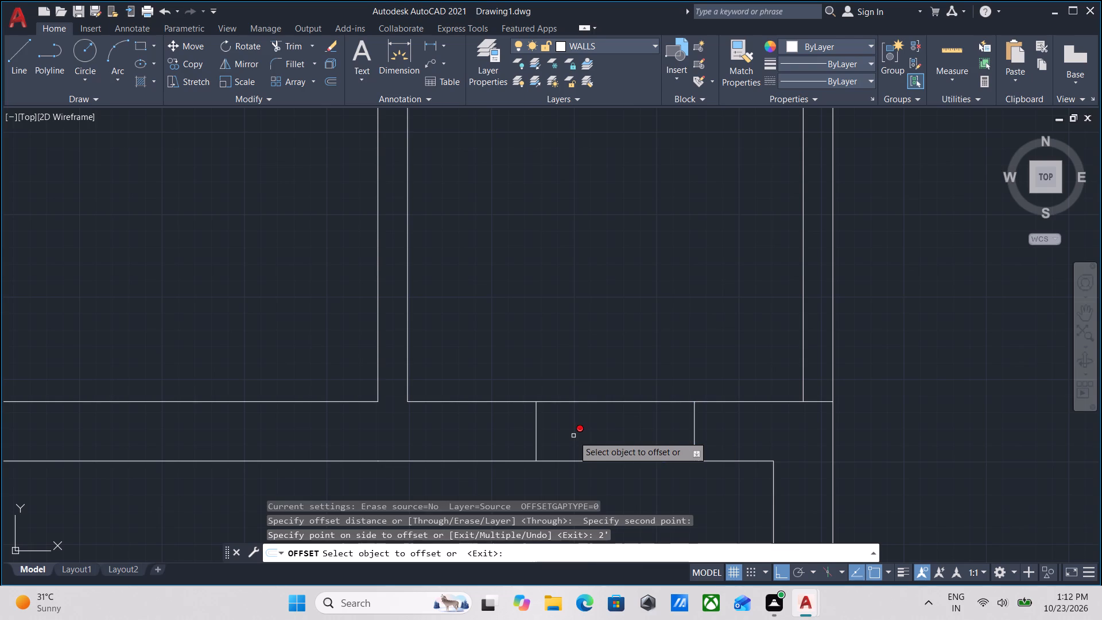
key(Escape)
Draw a line across the southwest room's north wall, continuing the west face of its east partition.
scroll(573, 436, down, 4)
middle_drag(596, 324, 620, 404)
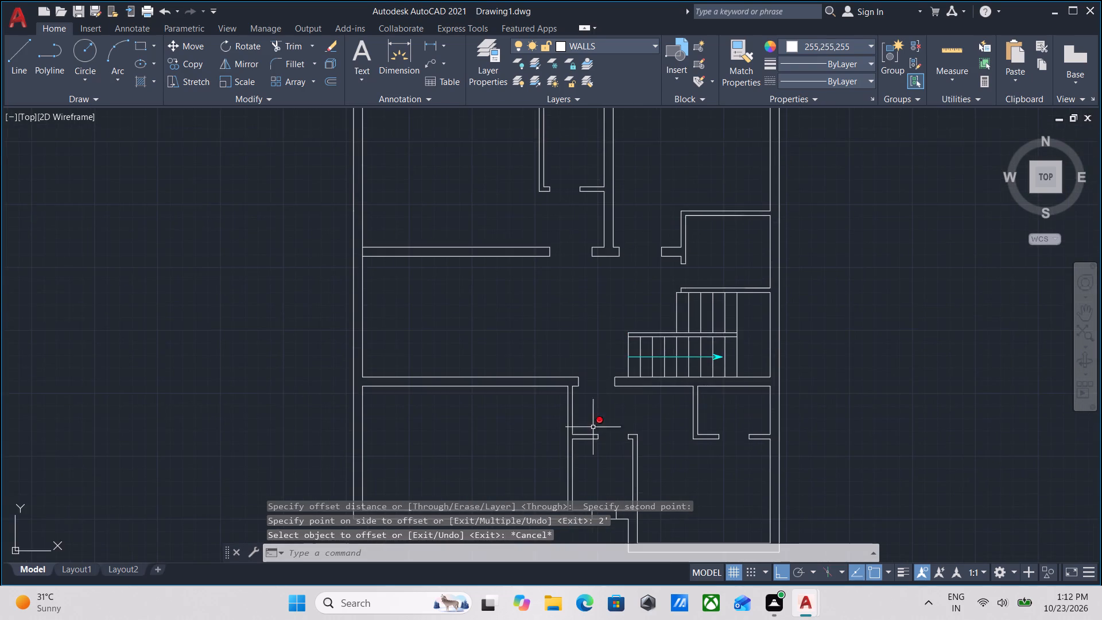
scroll(588, 430, up, 1)
middle_drag(588, 429, 593, 363)
middle_drag(595, 464, 662, 364)
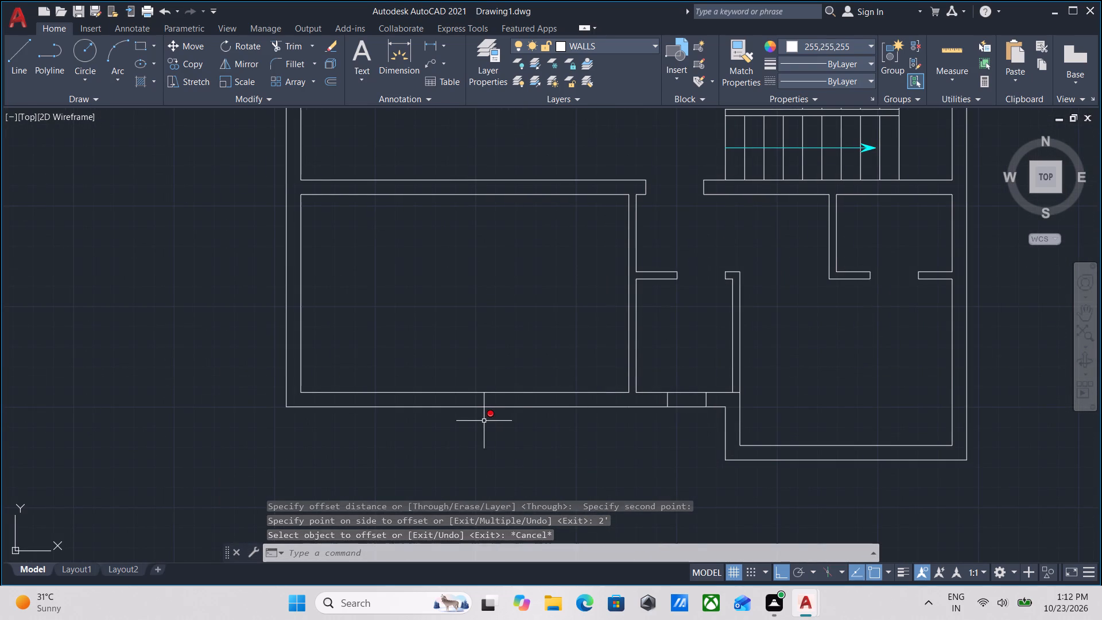
middle_drag(486, 418, 569, 435)
scroll(586, 436, down, 1)
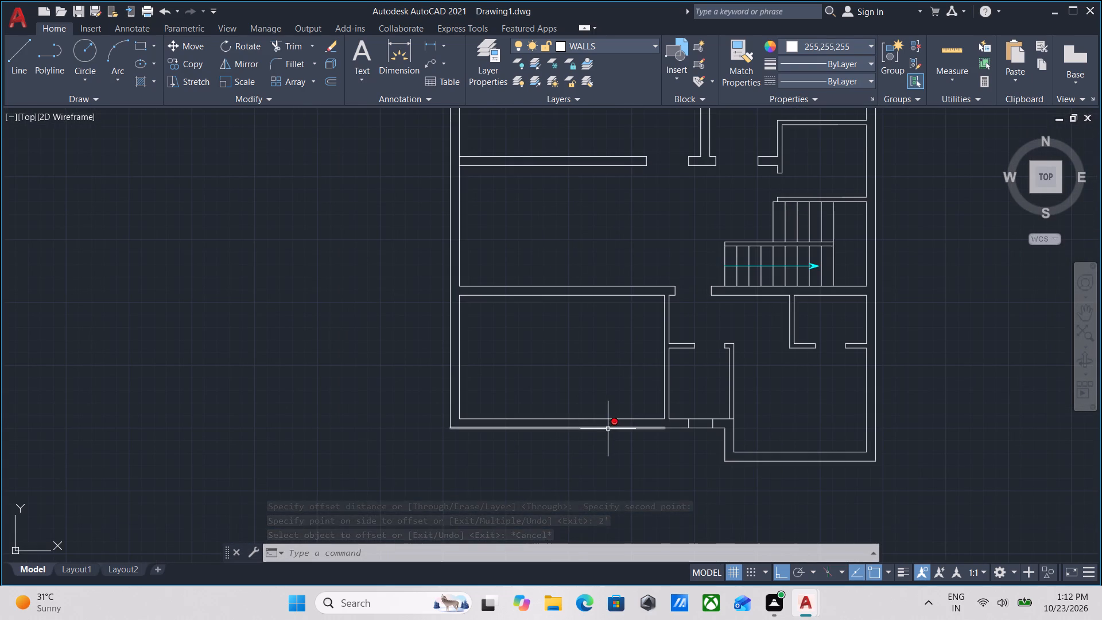
middle_drag(477, 353, 481, 451)
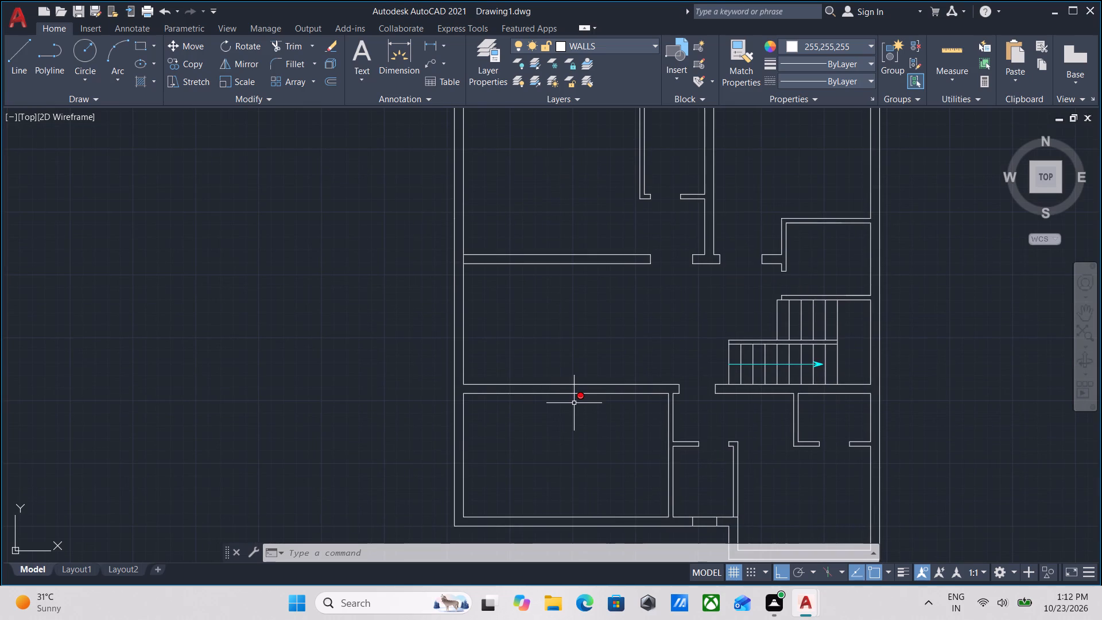
key(l)
key(Return)
scroll(645, 383, up, 4)
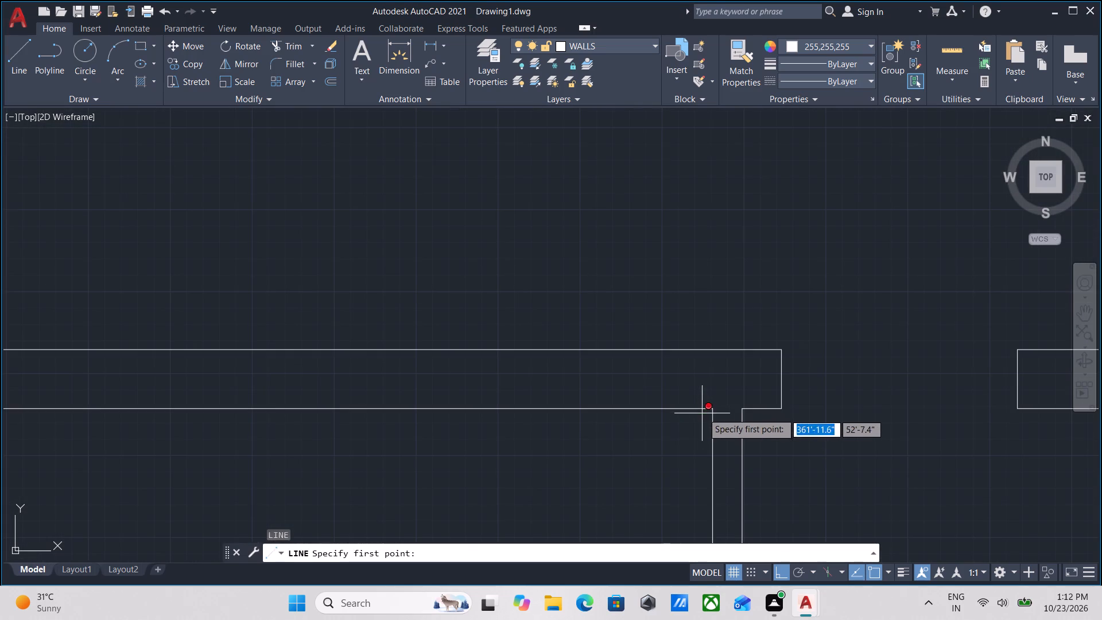
click(709, 410)
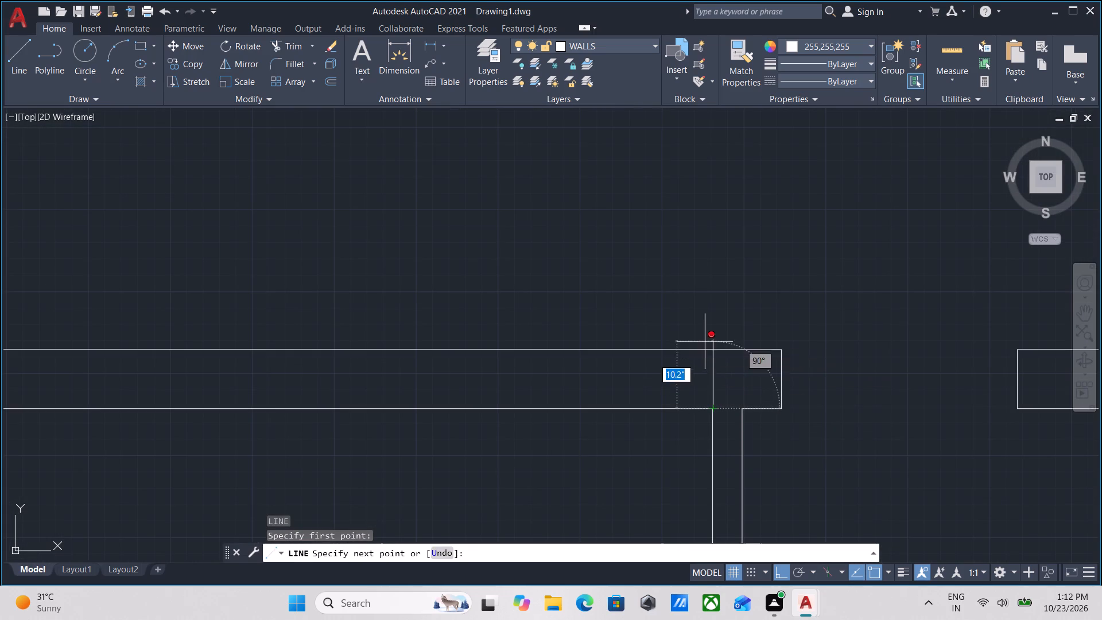
click(712, 351)
key(Escape)
Offset the short line across the southwest room's north wall 1' west.
drag(720, 389, 705, 382)
click(684, 374)
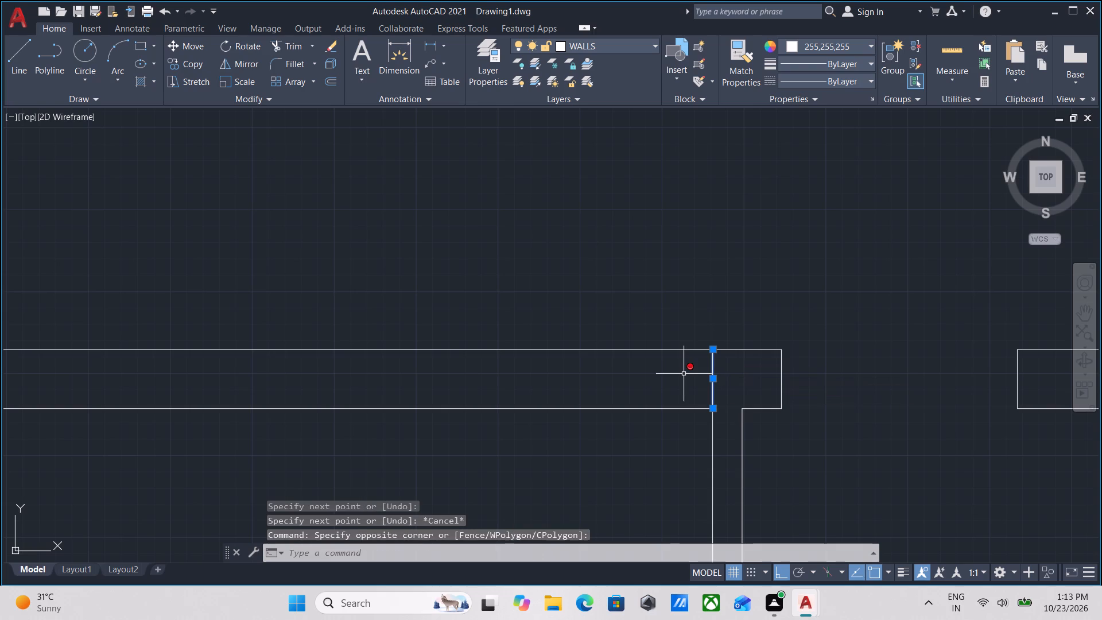
key(o)
key(Return)
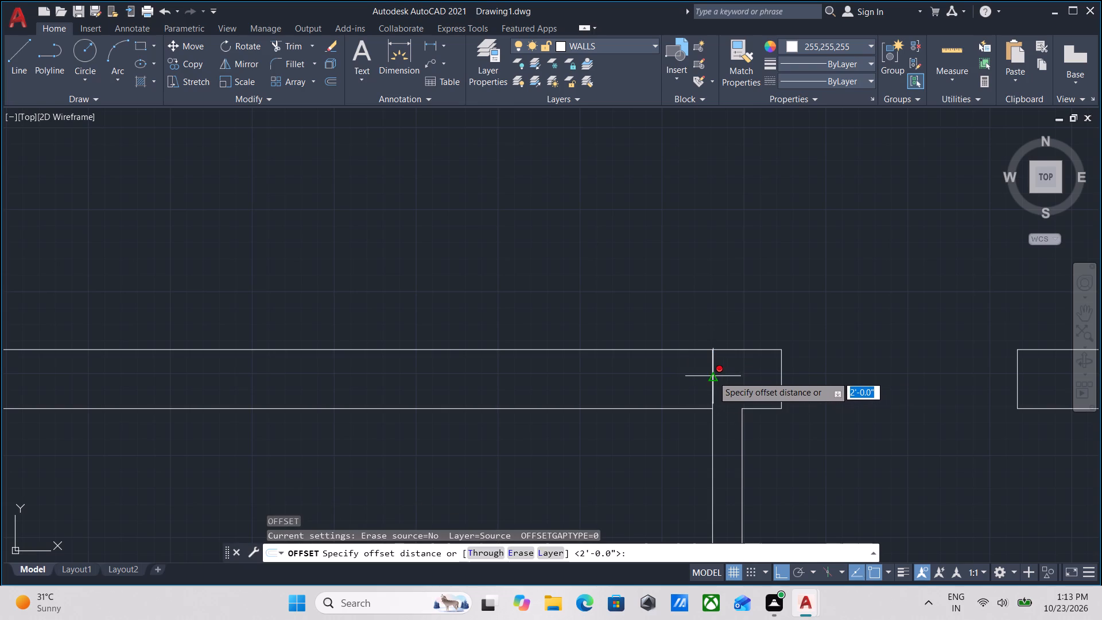
click(713, 376)
click(537, 377)
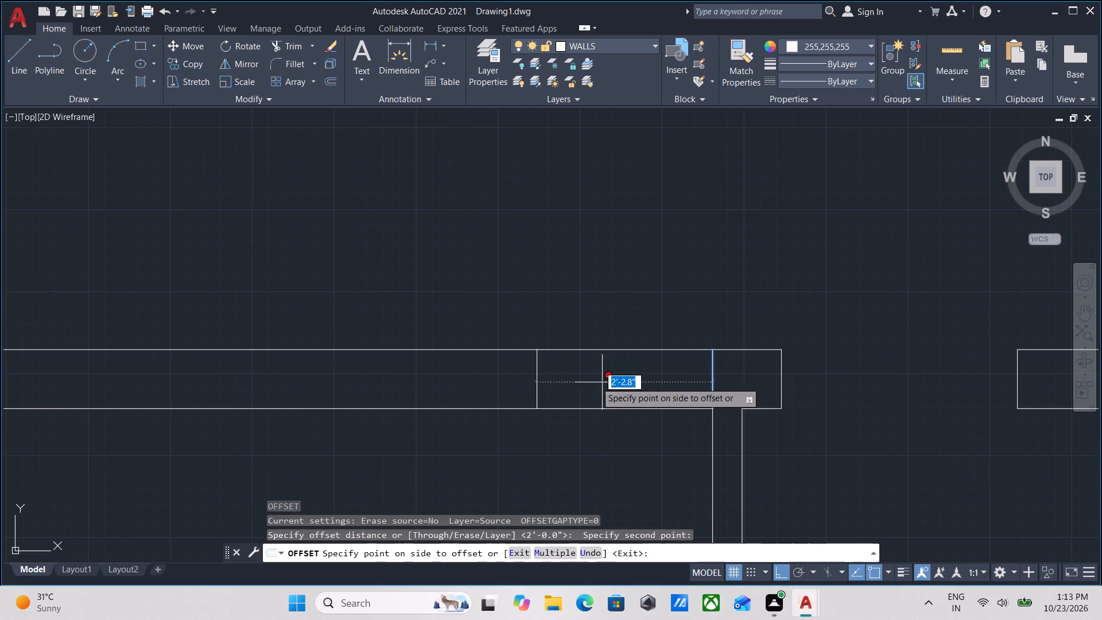
scroll(555, 381, down, 1)
middle_drag(555, 381, 705, 369)
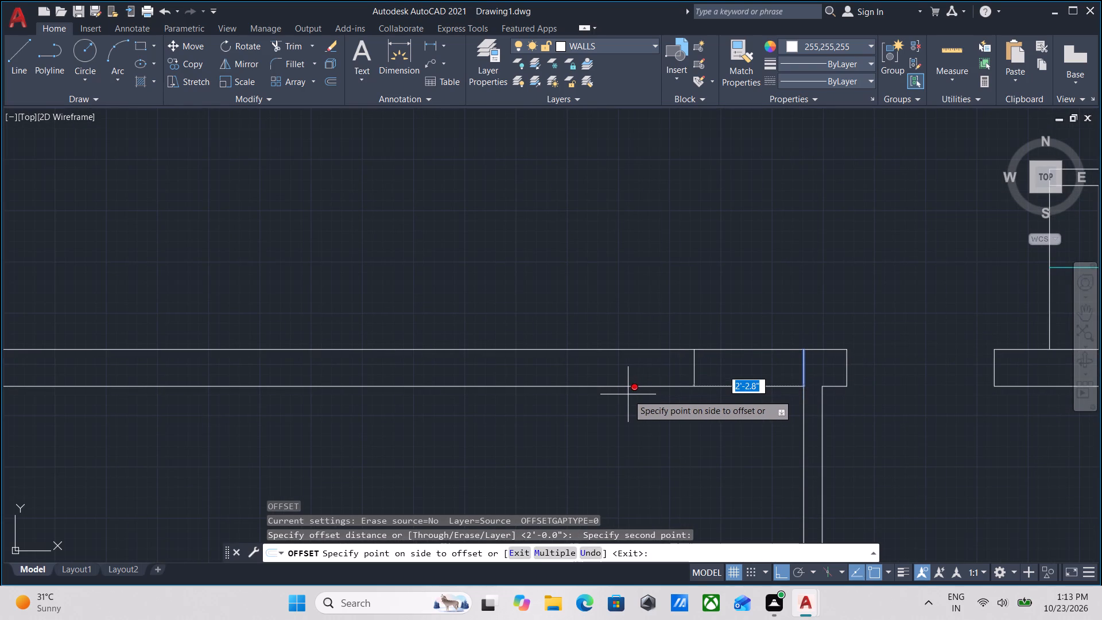
key(1)
key(apostrophe)
key(Return)
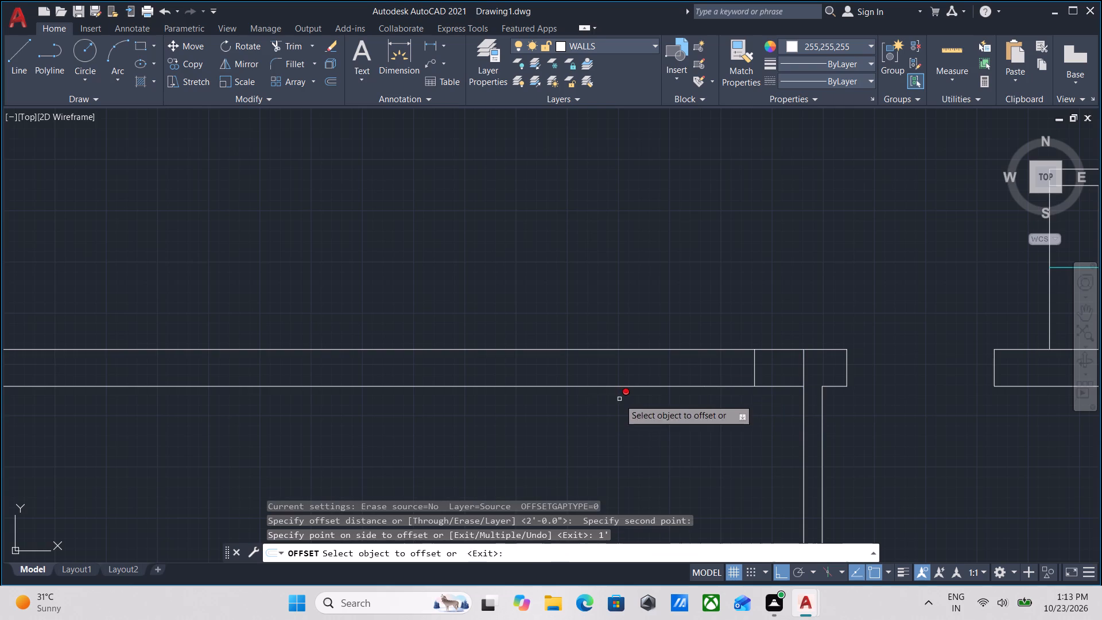
Offset the new short line 3'6" west to mark the other side of an opening in the southwest room's north wall.
click(754, 368)
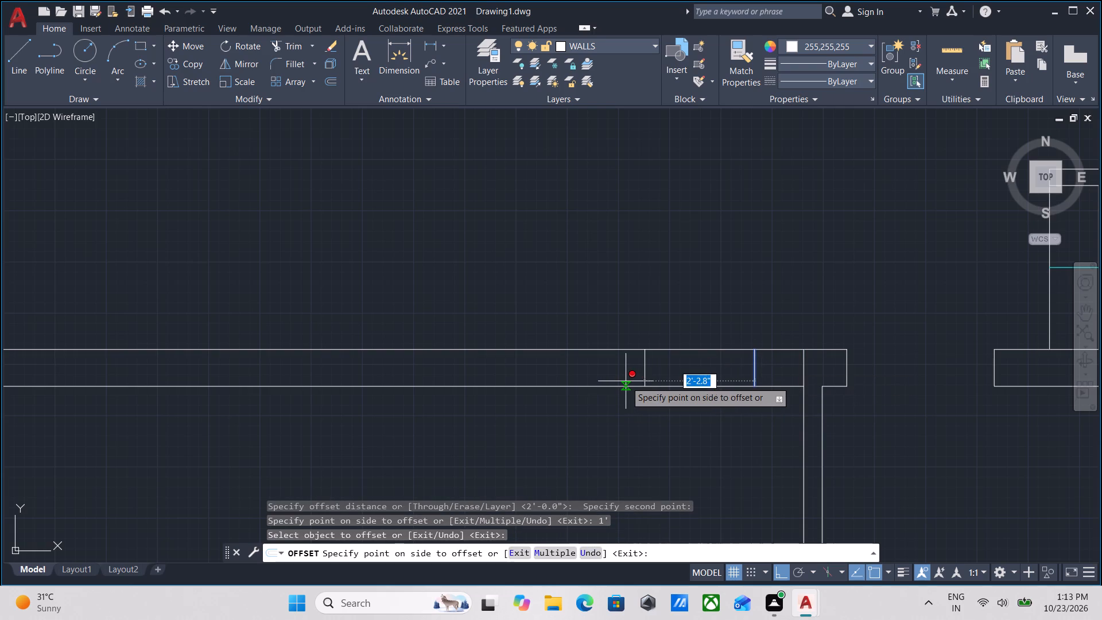
key(3)
key(apostrophe)
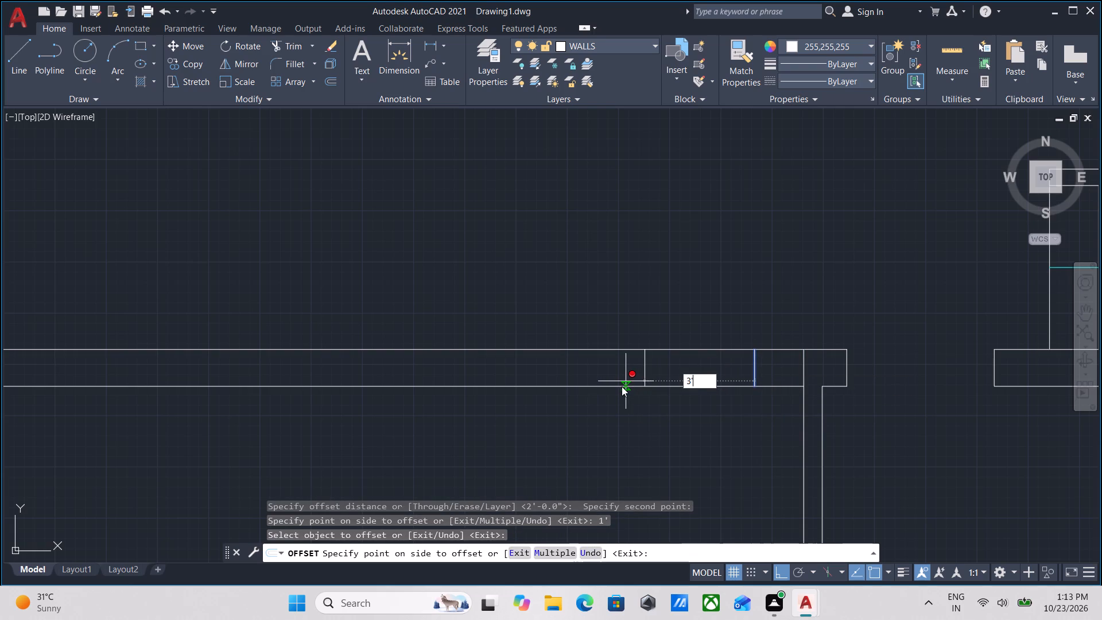
key(6)
key(shift+quotedbl)
key(shift+Return)
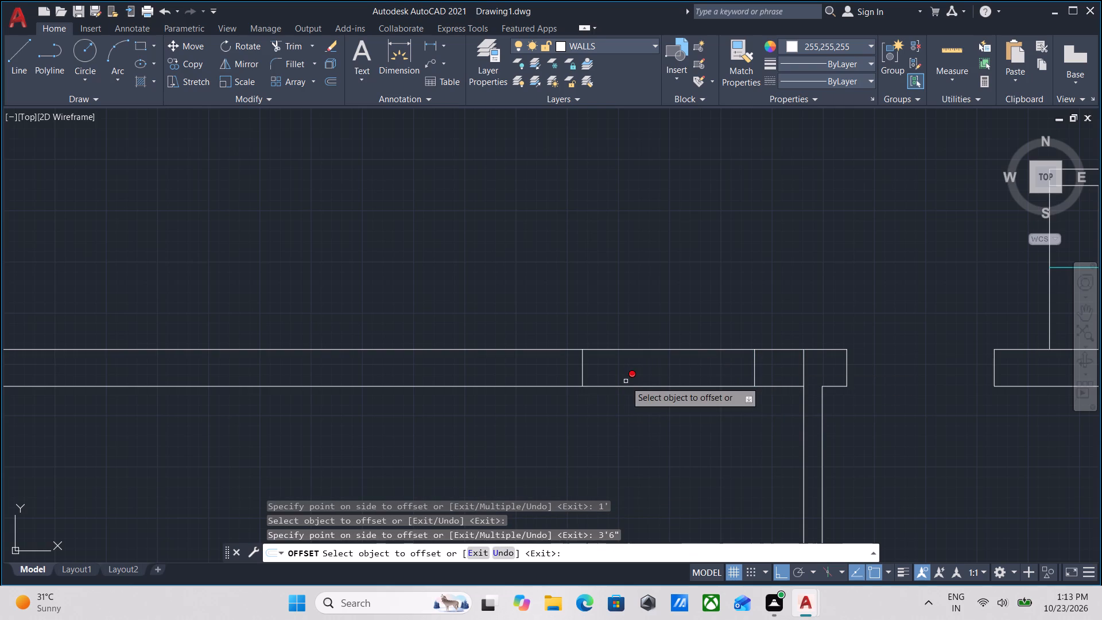
scroll(626, 381, down, 2)
middle_drag(626, 381, 669, 359)
scroll(669, 359, down, 1)
middle_drag(669, 365, 655, 404)
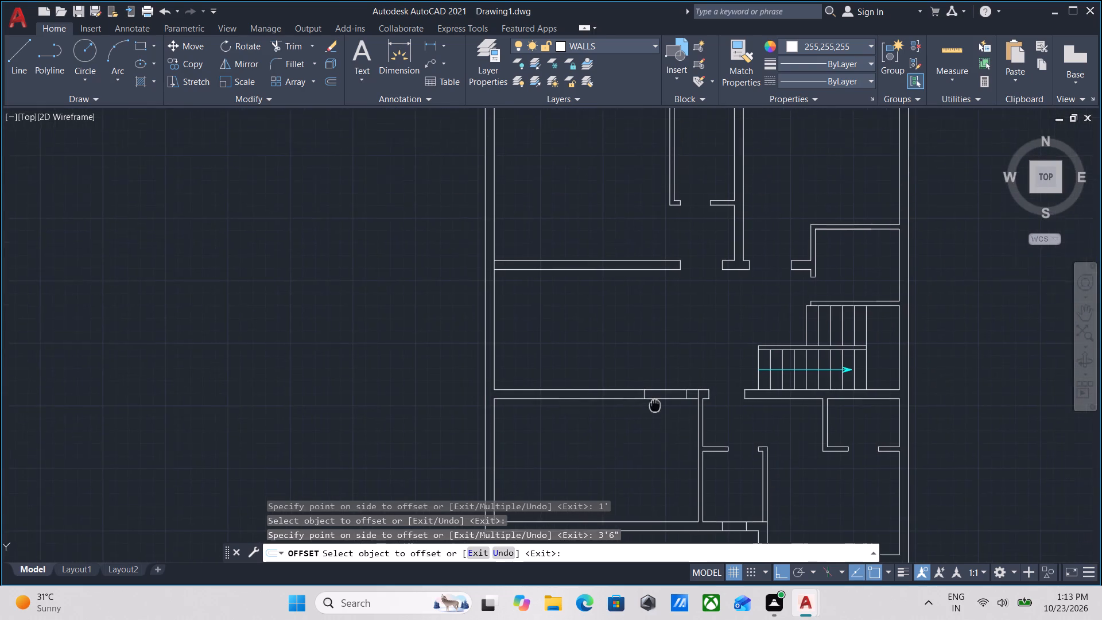
middle_drag(655, 404, 641, 434)
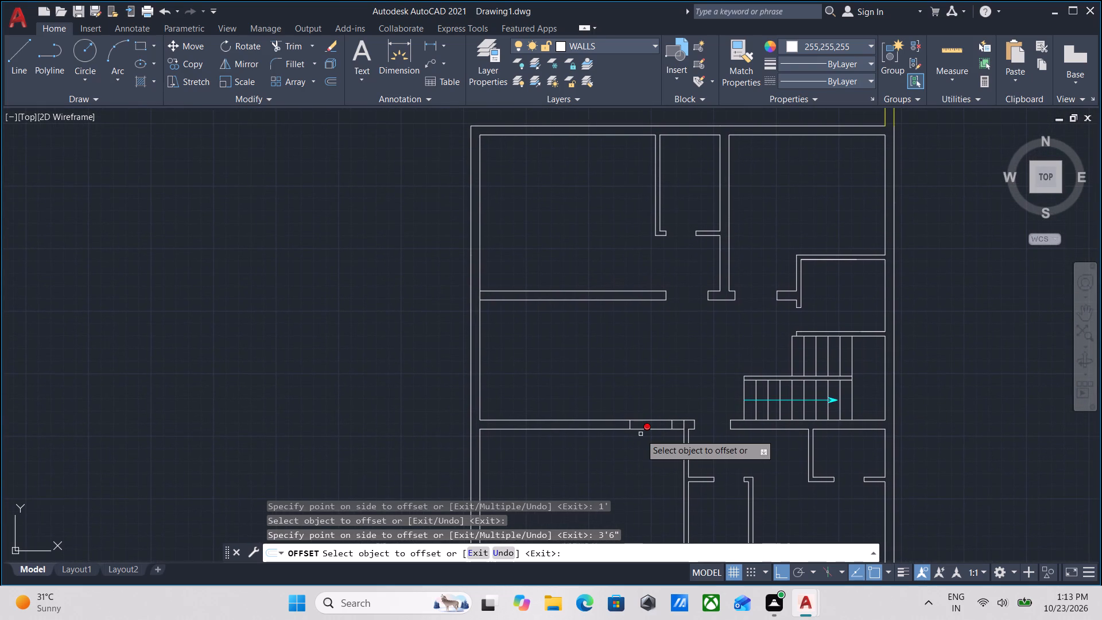
scroll(641, 434, up, 1)
key(Escape)
Trim the southwest room's north wall between the opening marks, and the line across it above the partition's west face.
text(TR)
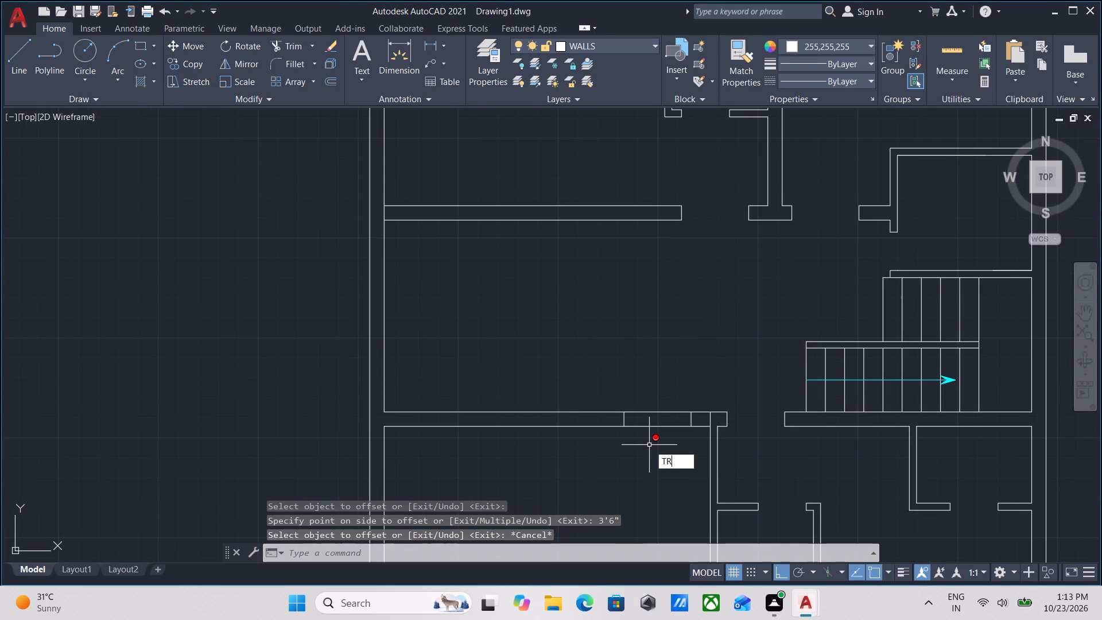
key(Return)
click(649, 445)
click(646, 320)
scroll(676, 413, up, 1)
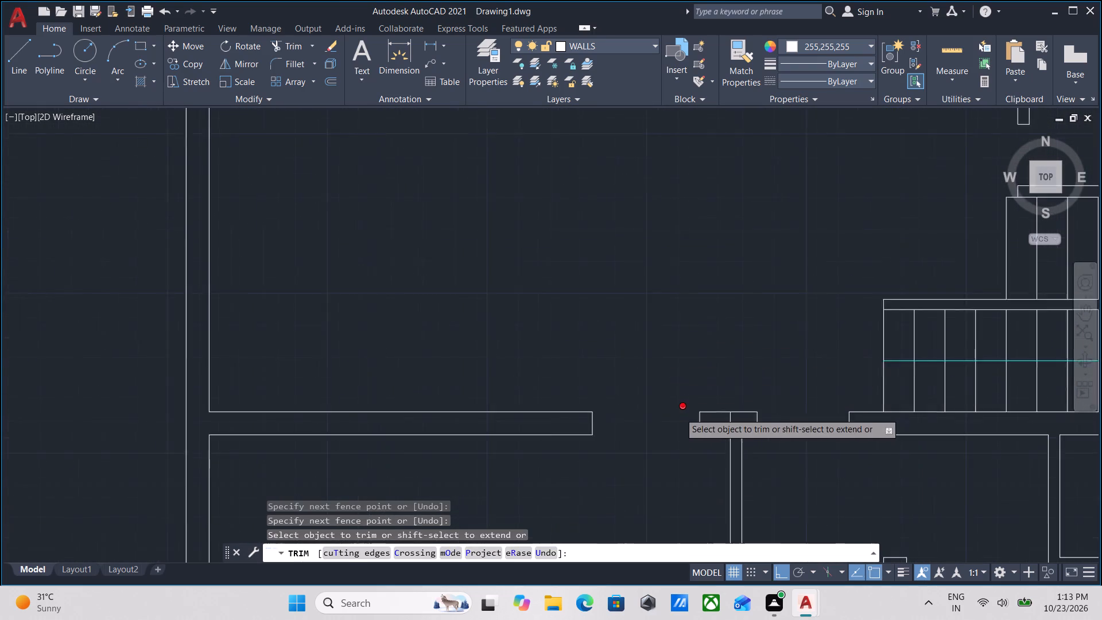
scroll(681, 412, up, 2)
click(804, 440)
click(762, 433)
key(Escape)
scroll(763, 428, down, 3)
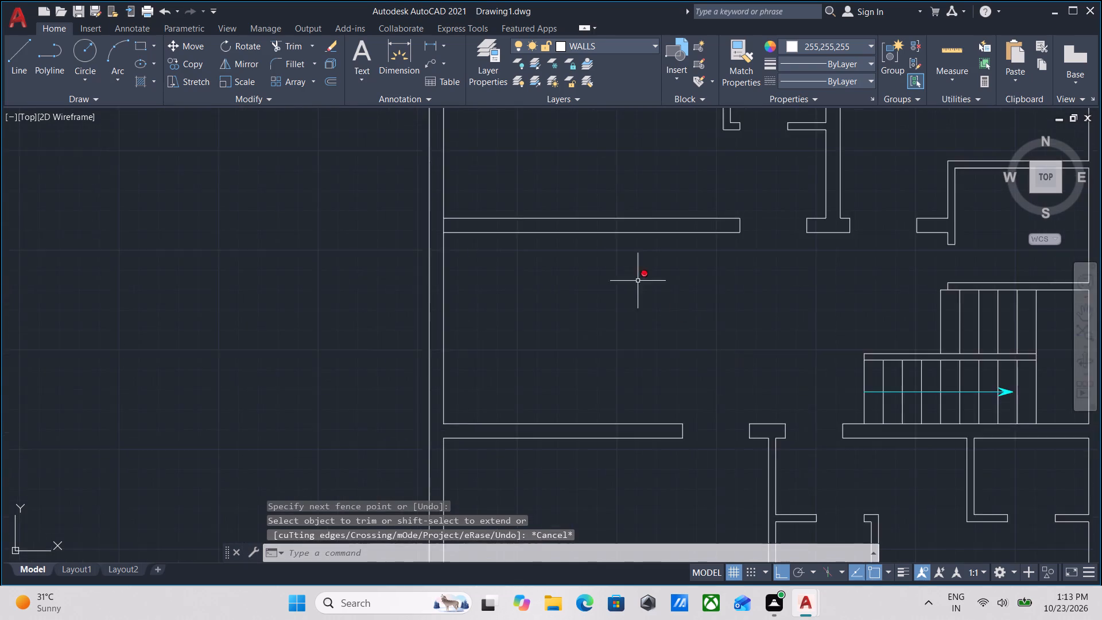
Put the yellow wall stub lines projecting north from the northeast corner on the WALLS layer.
scroll(632, 272, down, 2)
middle_drag(632, 272, 611, 324)
scroll(651, 414, up, 2)
scroll(647, 422, down, 2)
middle_drag(643, 433, 620, 490)
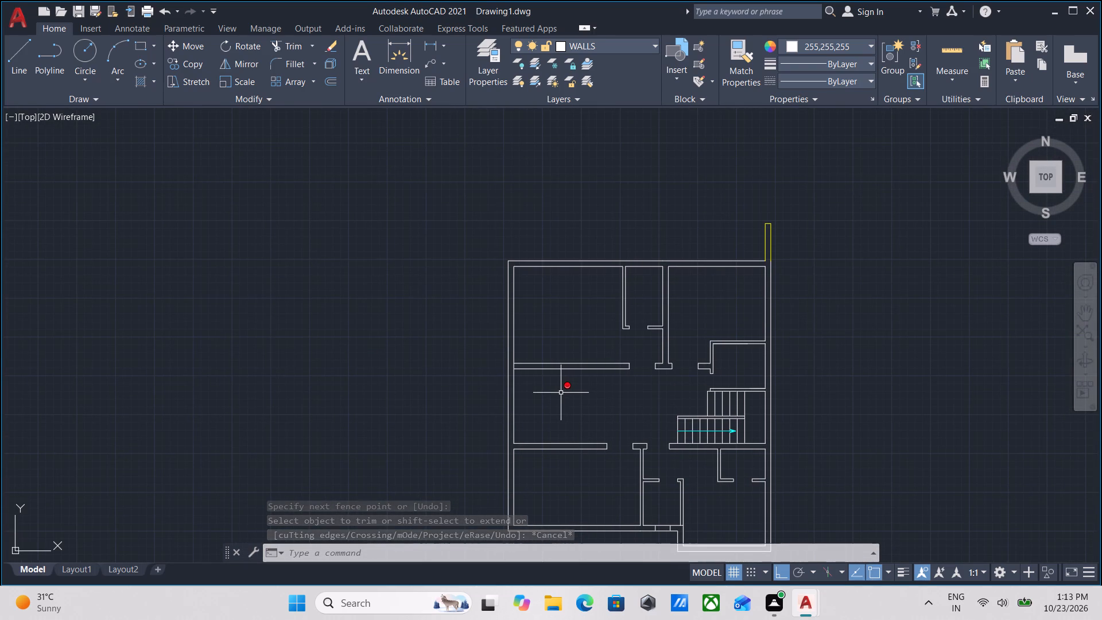
middle_drag(611, 366, 487, 444)
scroll(690, 308, up, 2)
click(651, 257)
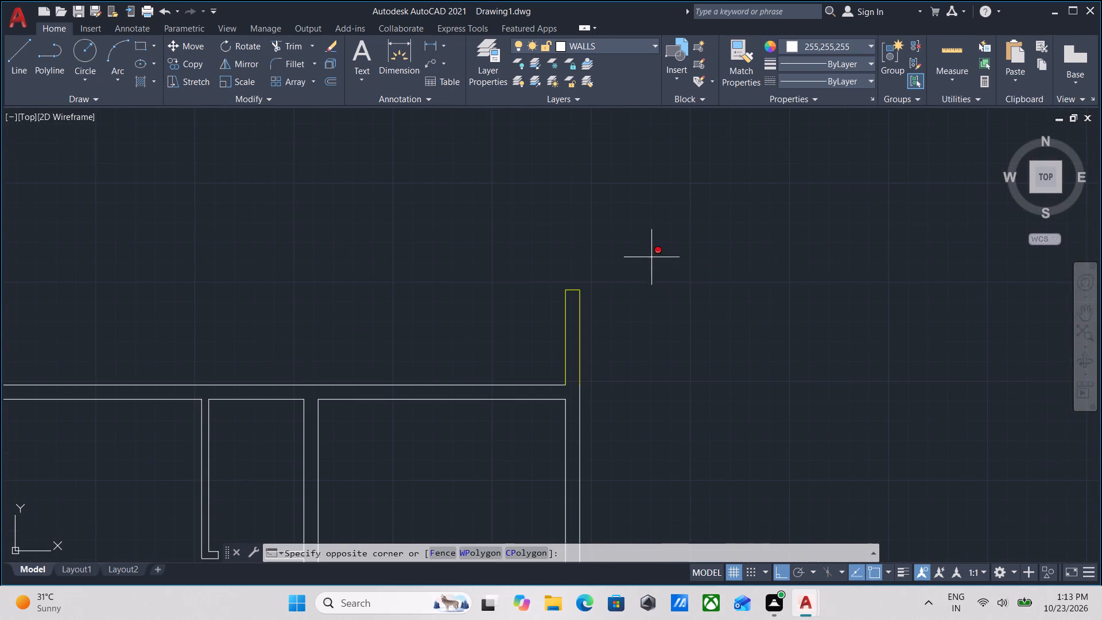
click(436, 330)
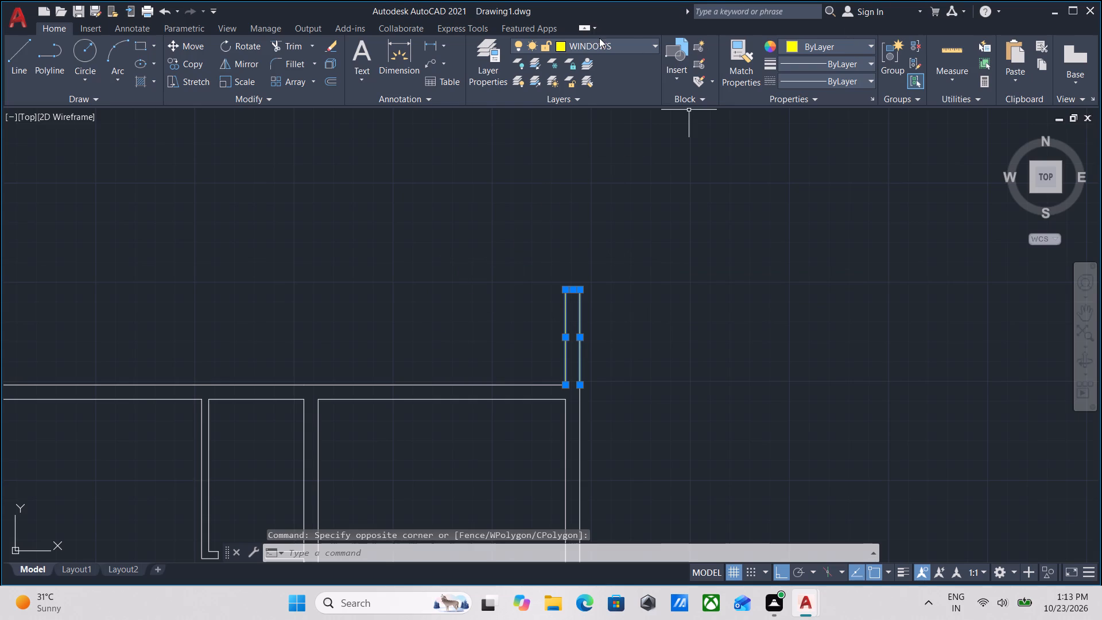
click(599, 38)
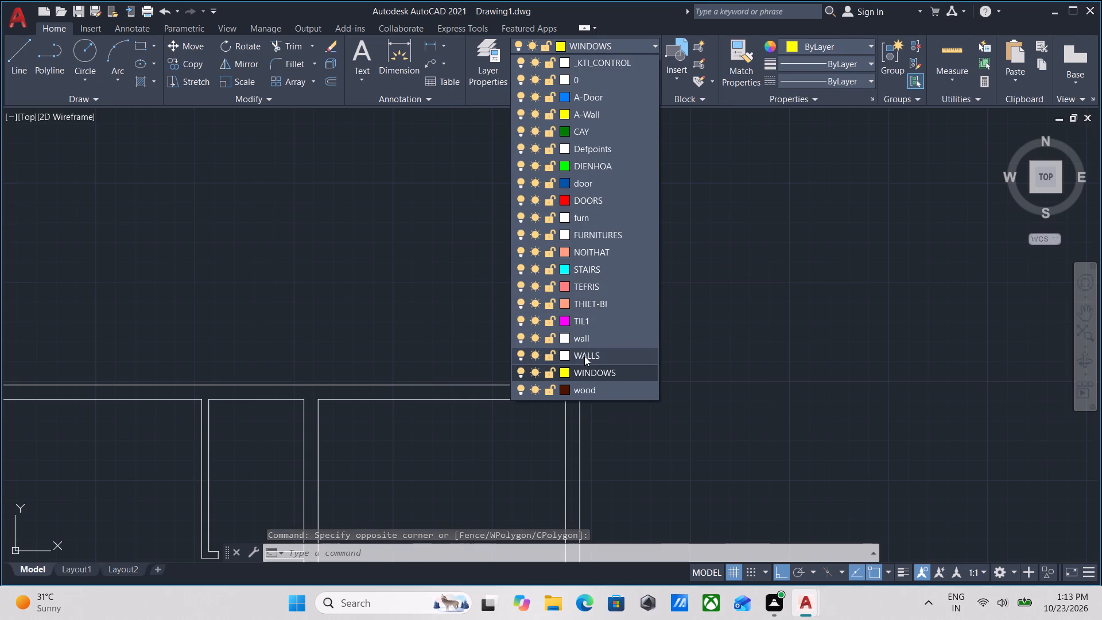
click(584, 356)
key(Escape)
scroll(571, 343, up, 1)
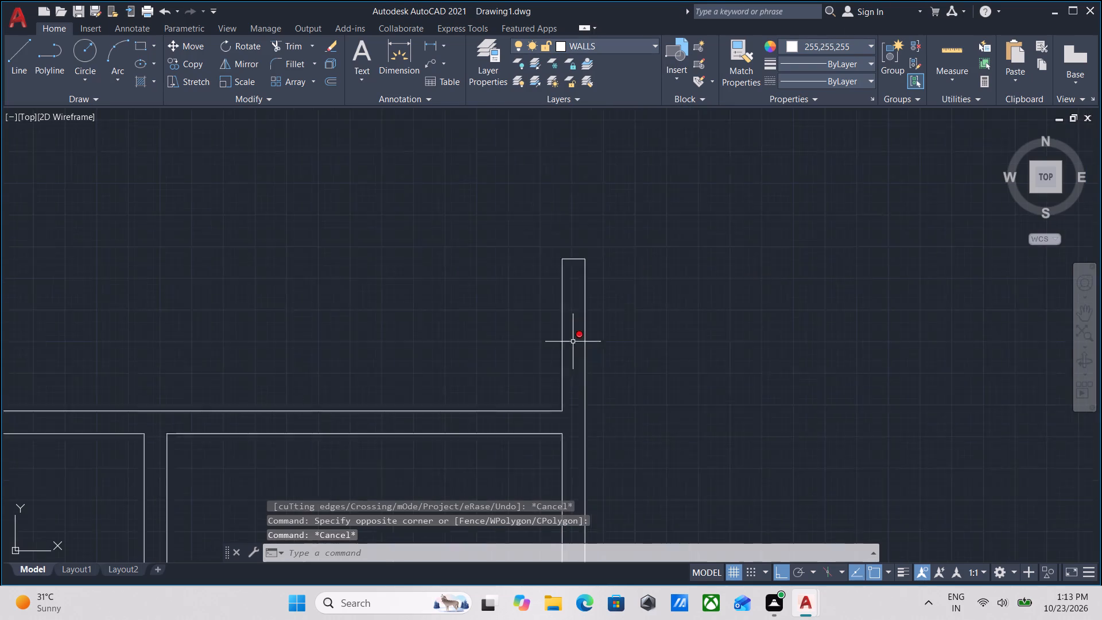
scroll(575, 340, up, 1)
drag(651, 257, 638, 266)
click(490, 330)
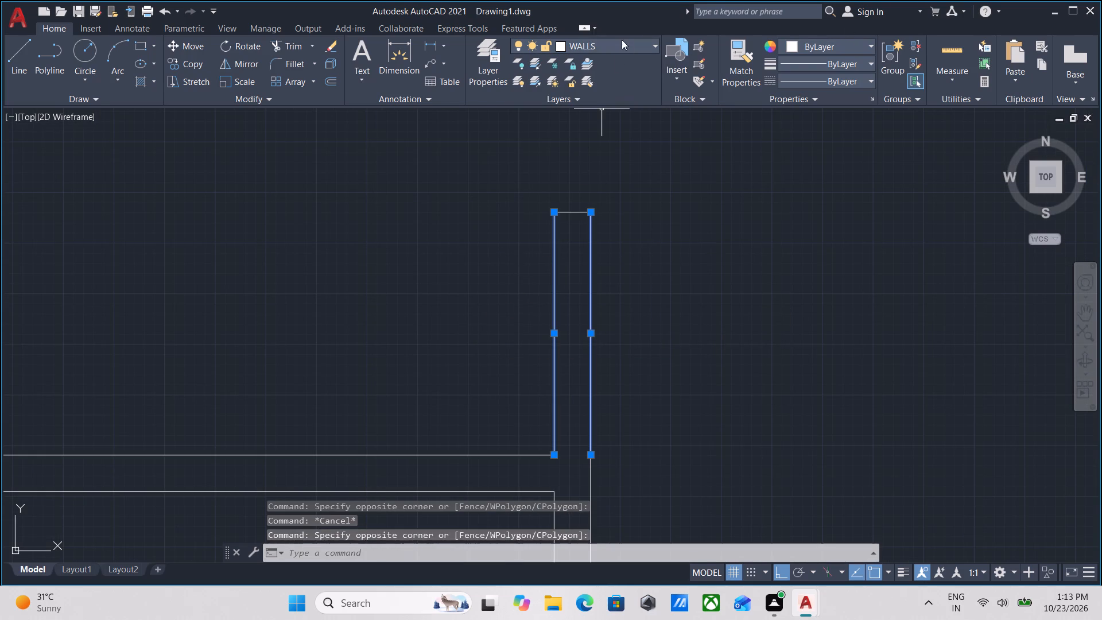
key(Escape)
Put the staircase's treads and divider lines on the STAIRS layer.
scroll(579, 208, down, 5)
middle_drag(642, 263, 731, 181)
scroll(614, 316, up, 2)
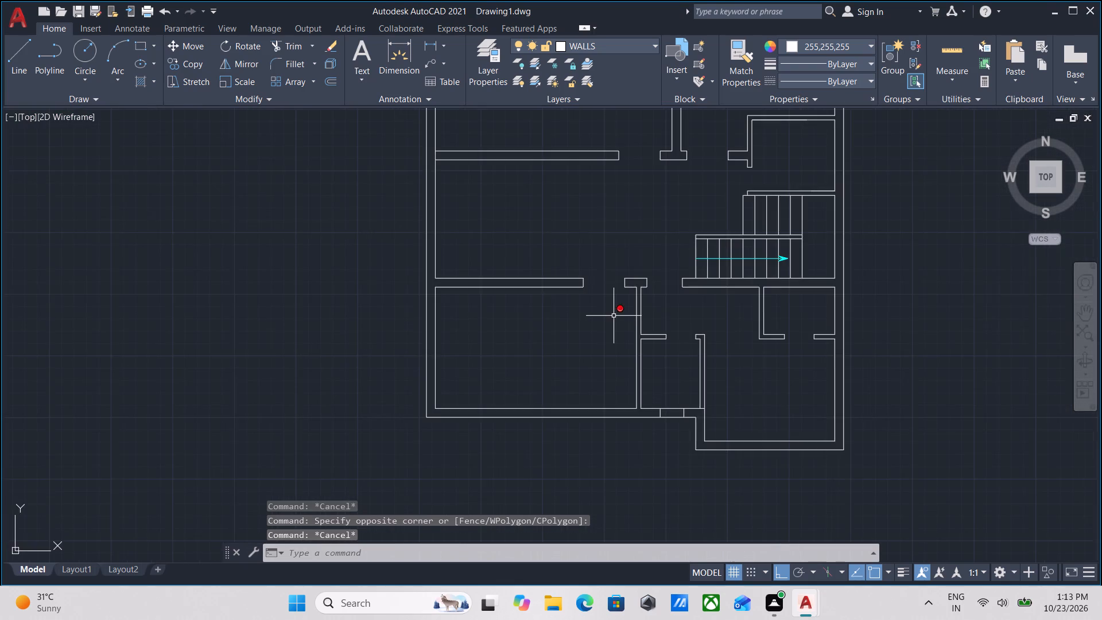
scroll(614, 316, up, 2)
scroll(614, 316, down, 2)
middle_drag(614, 316, 522, 372)
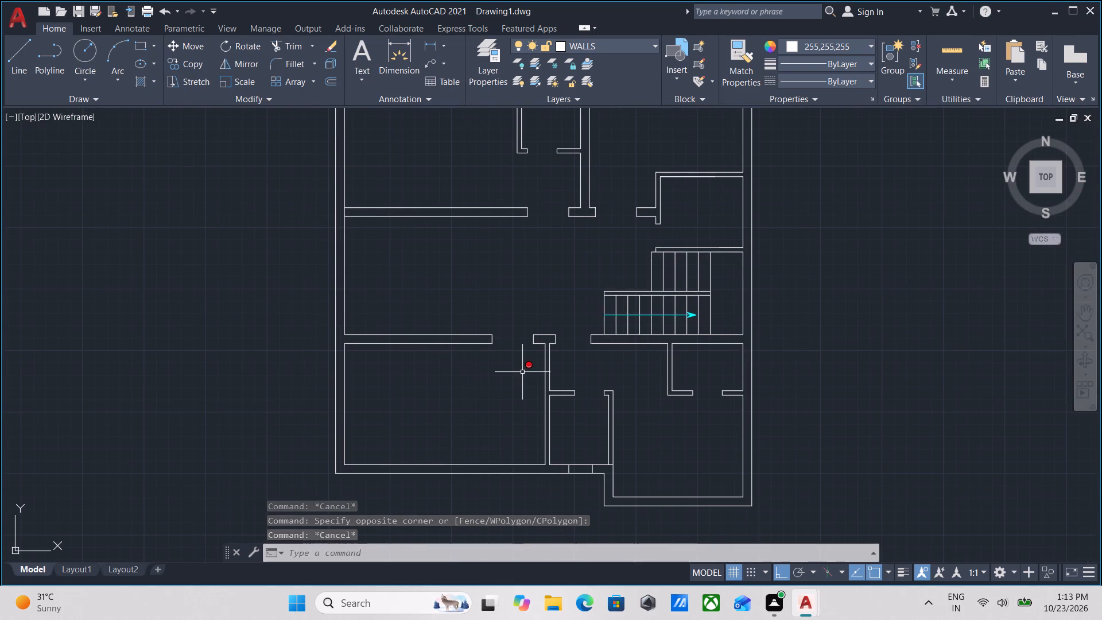
scroll(654, 350, up, 2)
scroll(676, 342, down, 1)
middle_drag(676, 342, 650, 423)
scroll(715, 343, up, 2)
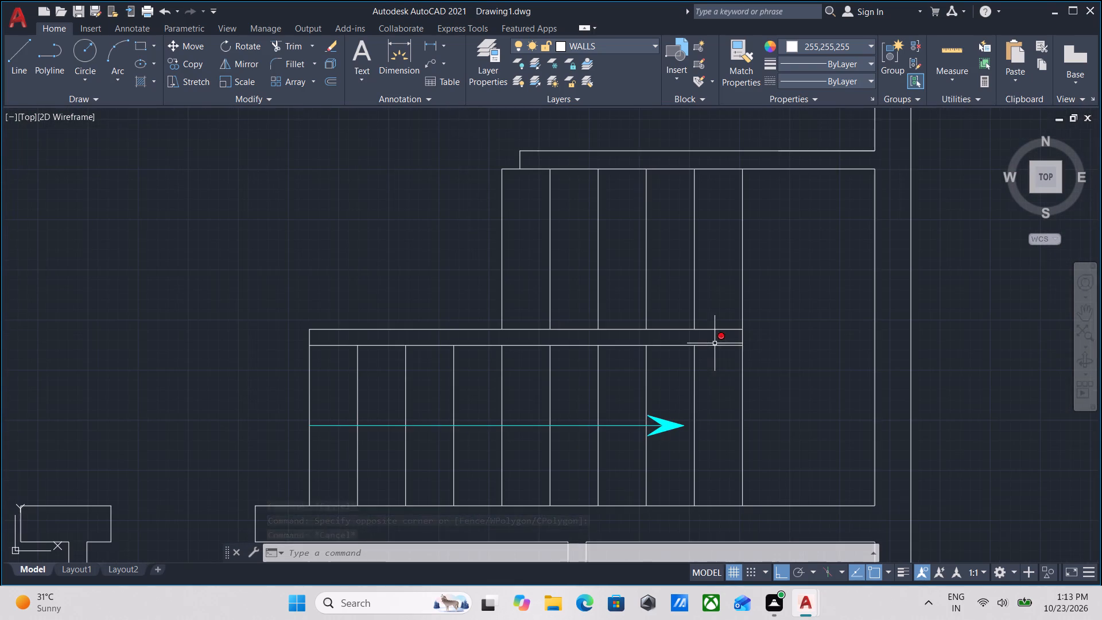
click(797, 398)
click(296, 228)
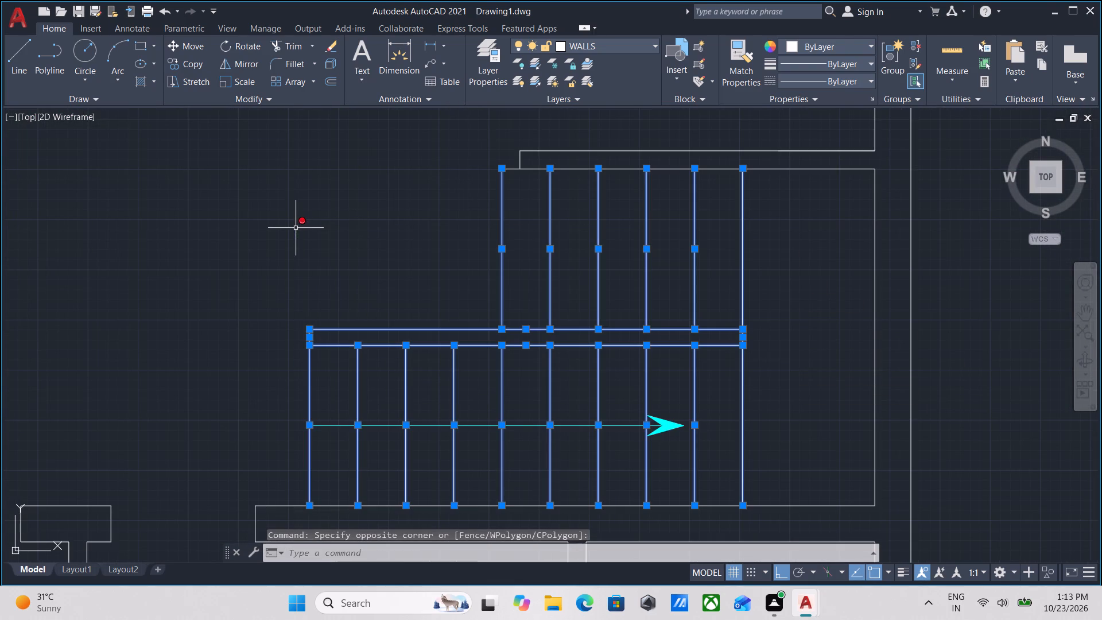
click(624, 44)
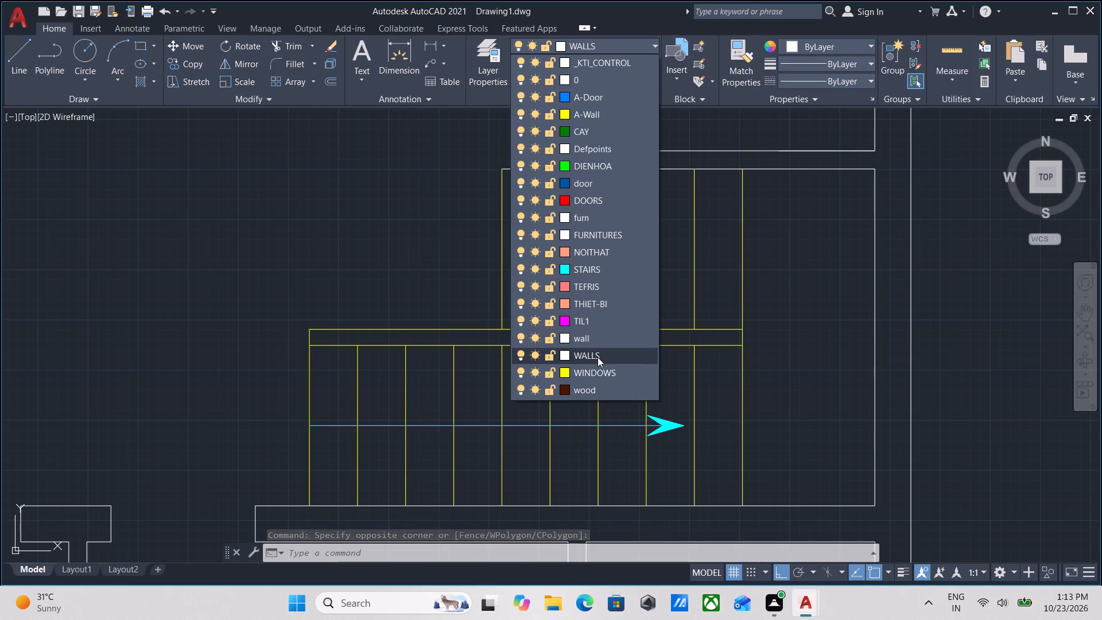
click(588, 272)
scroll(614, 305, down, 2)
key(Escape)
Trim the west wall's inner line between the two faces of the northwest room's south wall.
scroll(482, 270, down, 1)
middle_drag(482, 270, 483, 272)
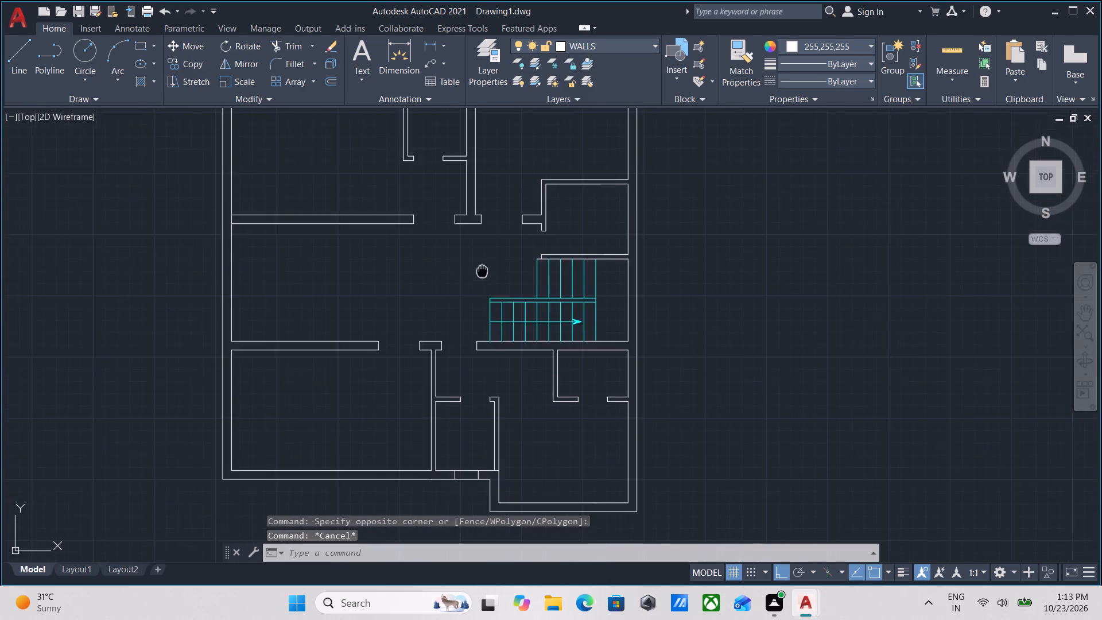
middle_drag(483, 272, 561, 312)
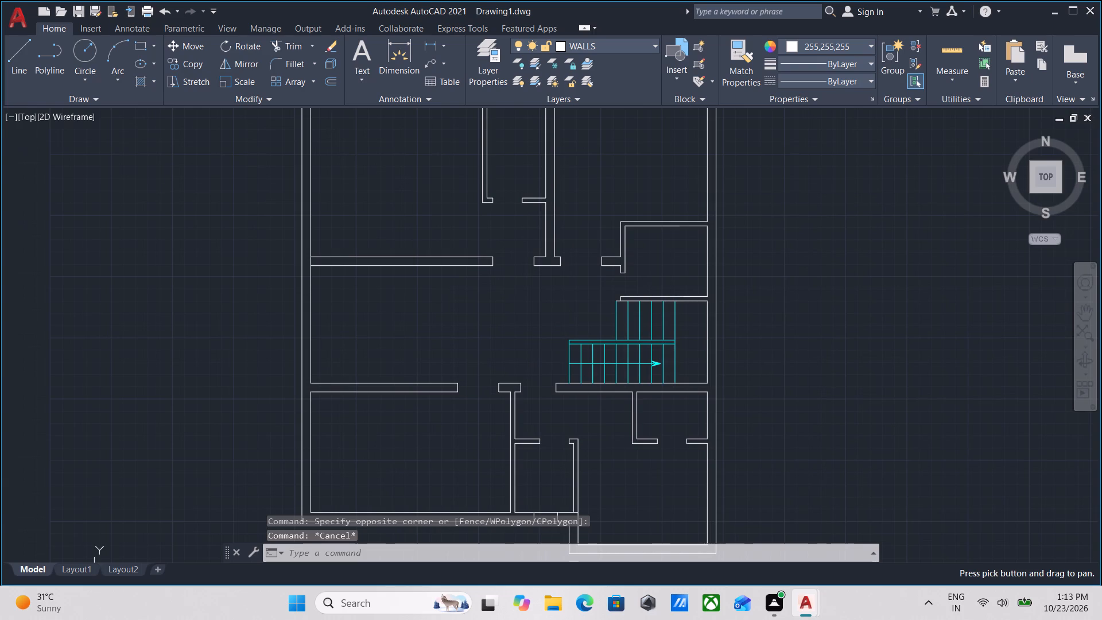
scroll(513, 321, down, 1)
middle_drag(511, 321, 653, 318)
middle_drag(552, 323, 588, 377)
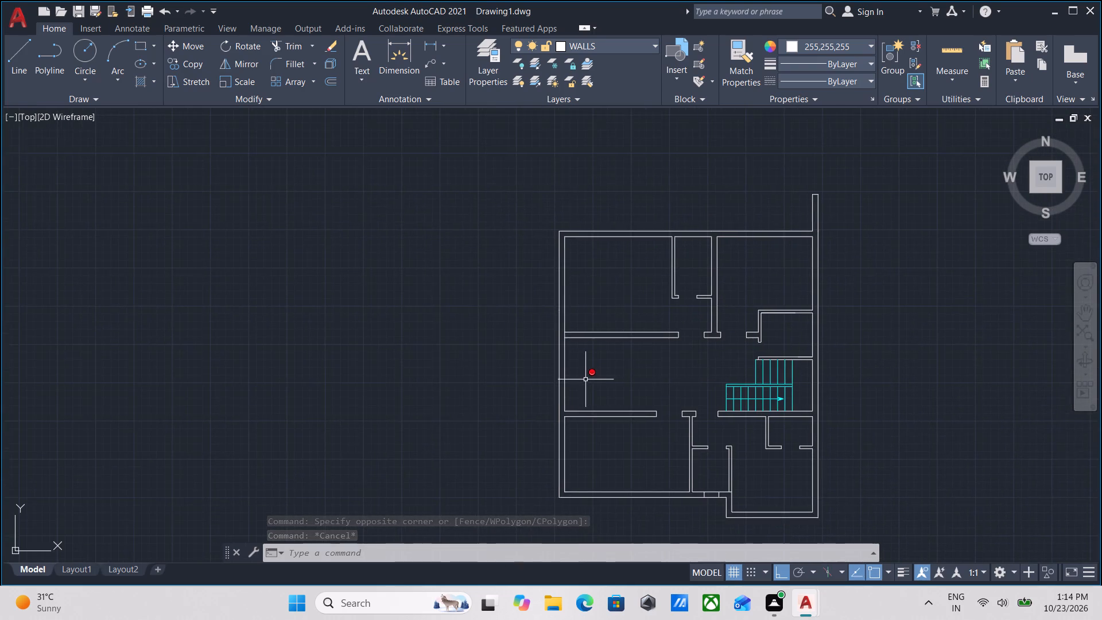
scroll(582, 382, up, 2)
scroll(582, 382, down, 1)
middle_drag(578, 393, 562, 424)
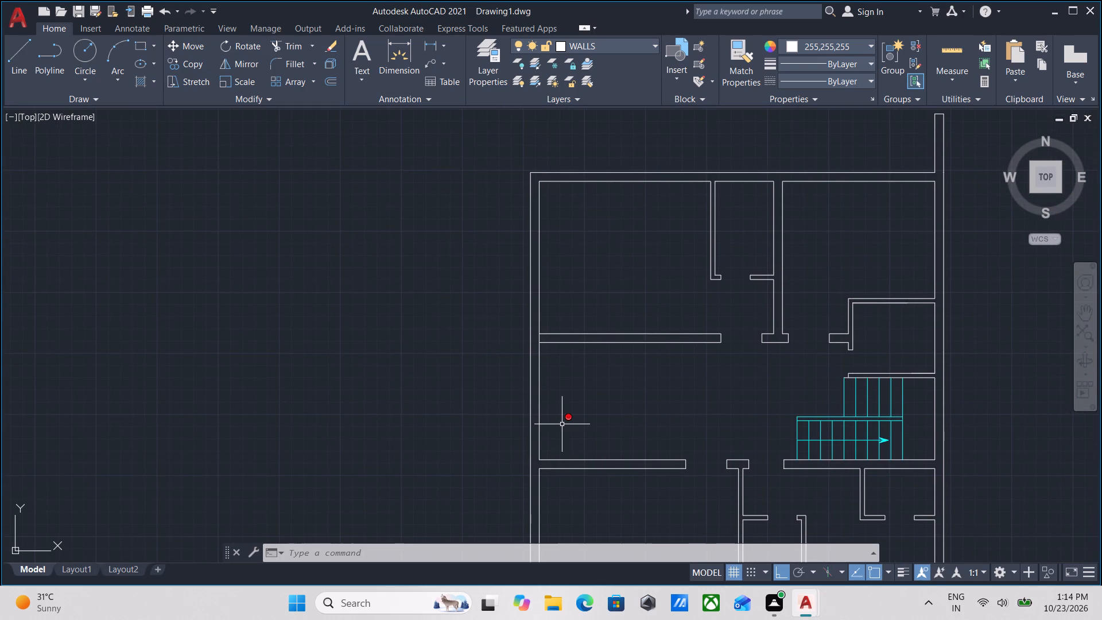
text(TR)
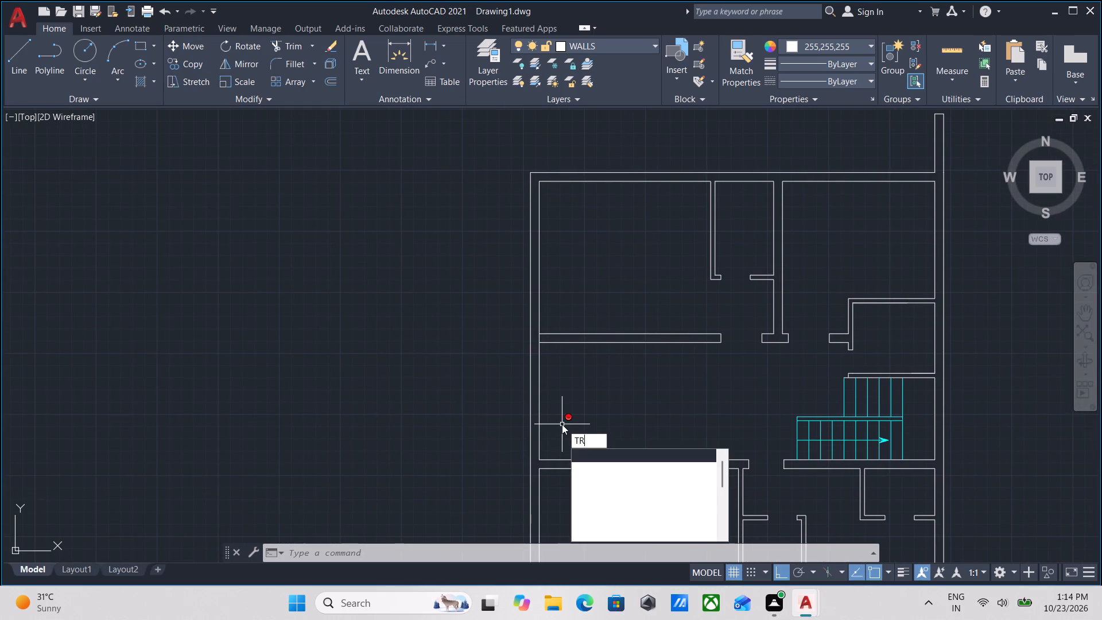
key(Return)
scroll(566, 340, up, 4)
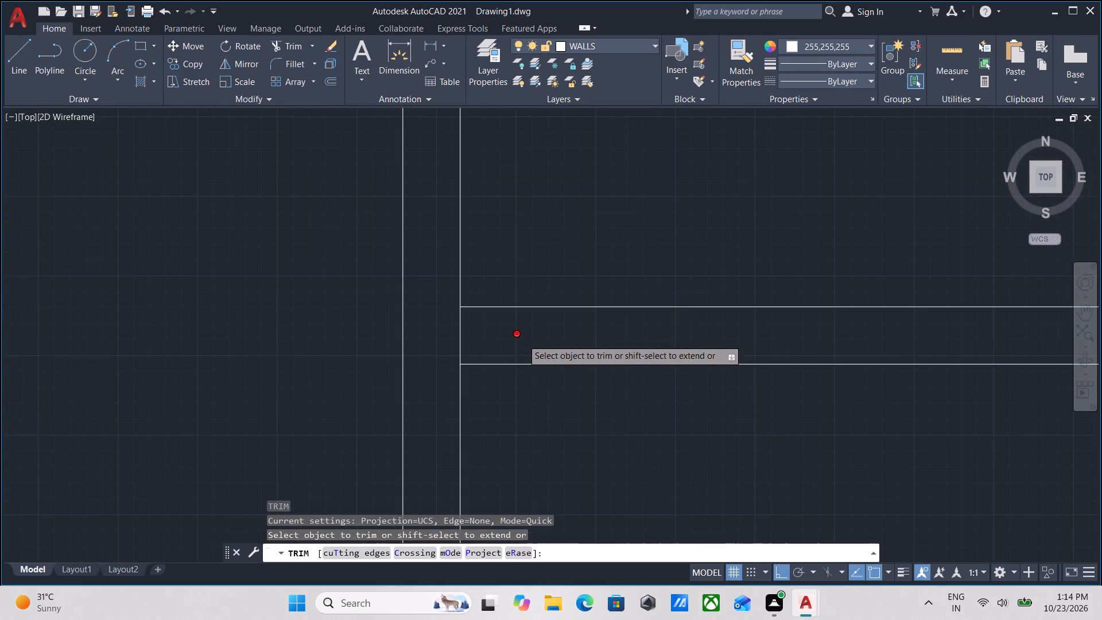
click(503, 341)
click(441, 339)
key(Escape)
Draw an outline below the southwest room: 2' then 1' south from its exterior corner, about 17'-9" east, then north to the wall.
scroll(487, 363, down, 3)
middle_drag(542, 383, 469, 311)
scroll(575, 358, down, 2)
middle_drag(575, 358, 612, 272)
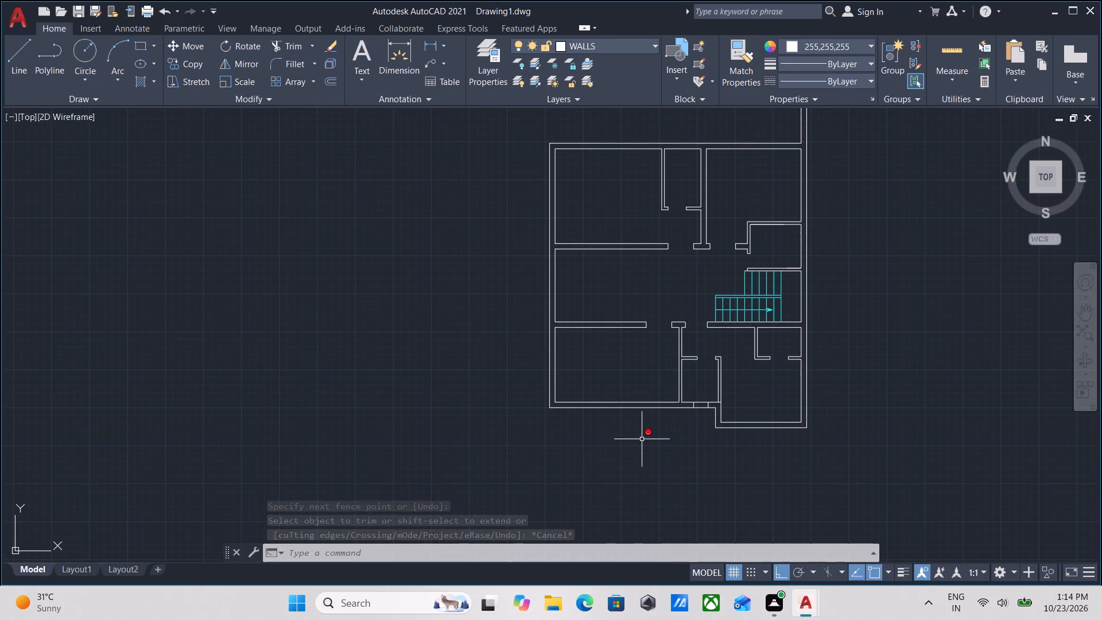
middle_drag(639, 441, 655, 398)
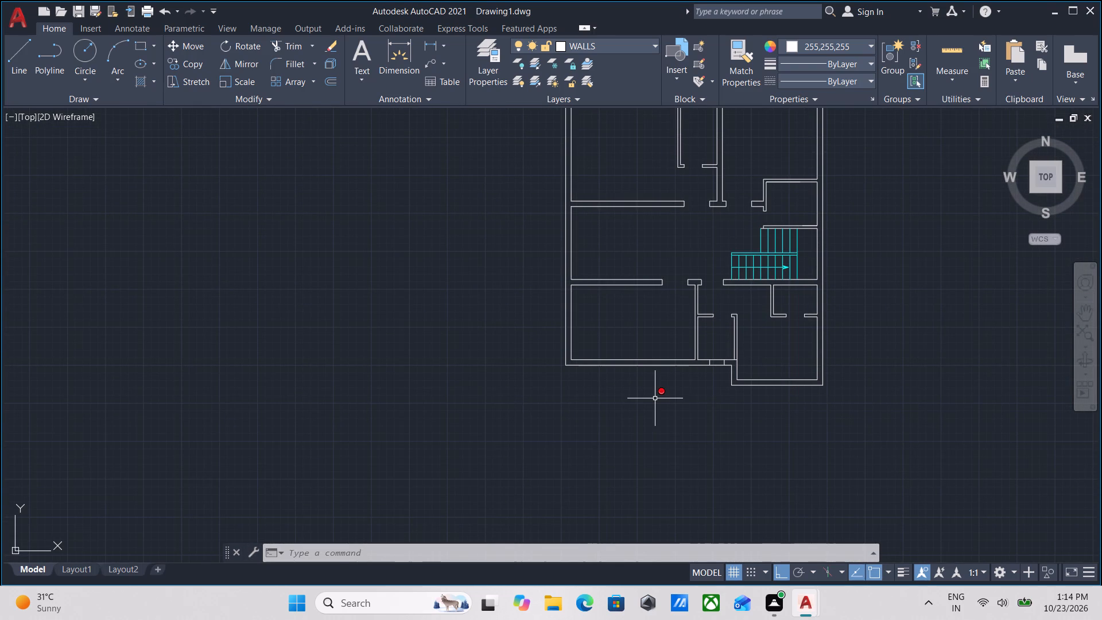
key(l)
key(Return)
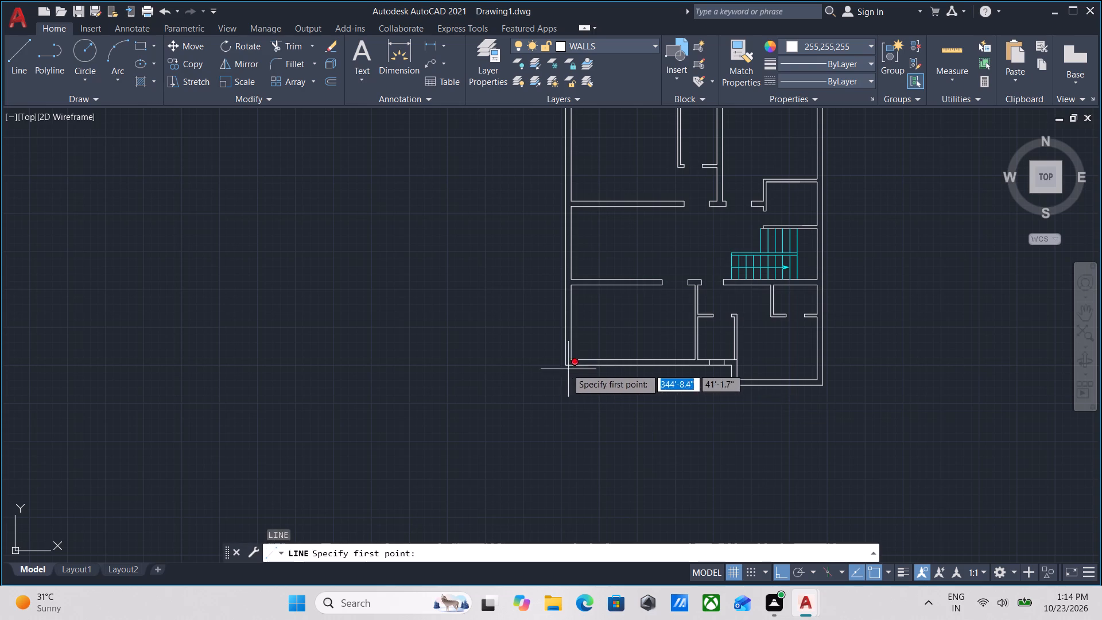
scroll(564, 367, up, 2)
click(569, 363)
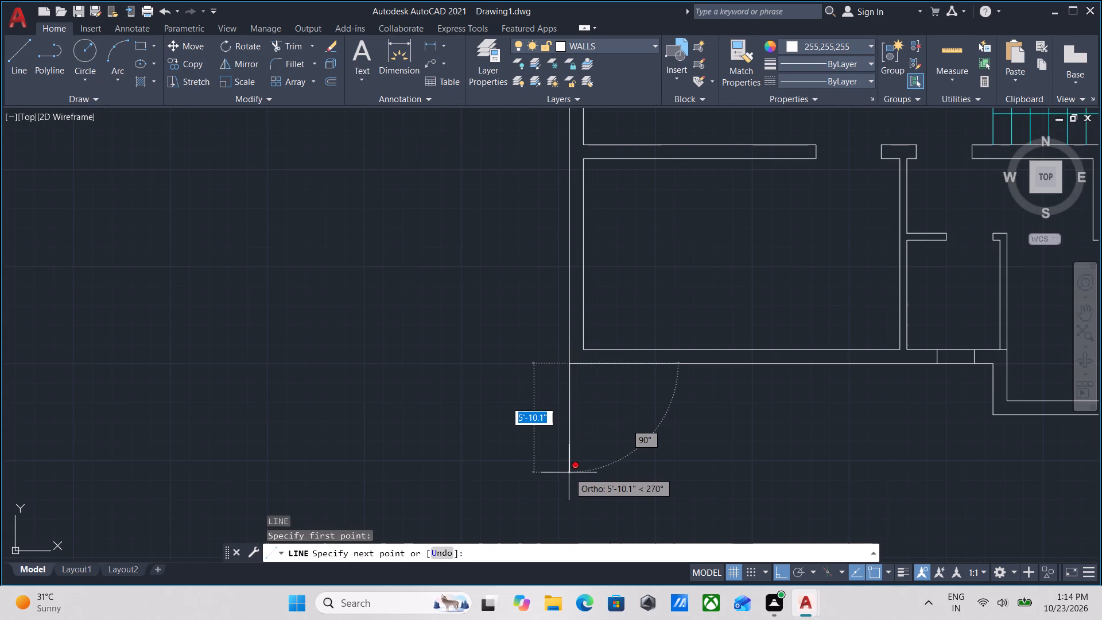
key(2)
key(apostrophe)
key(Return)
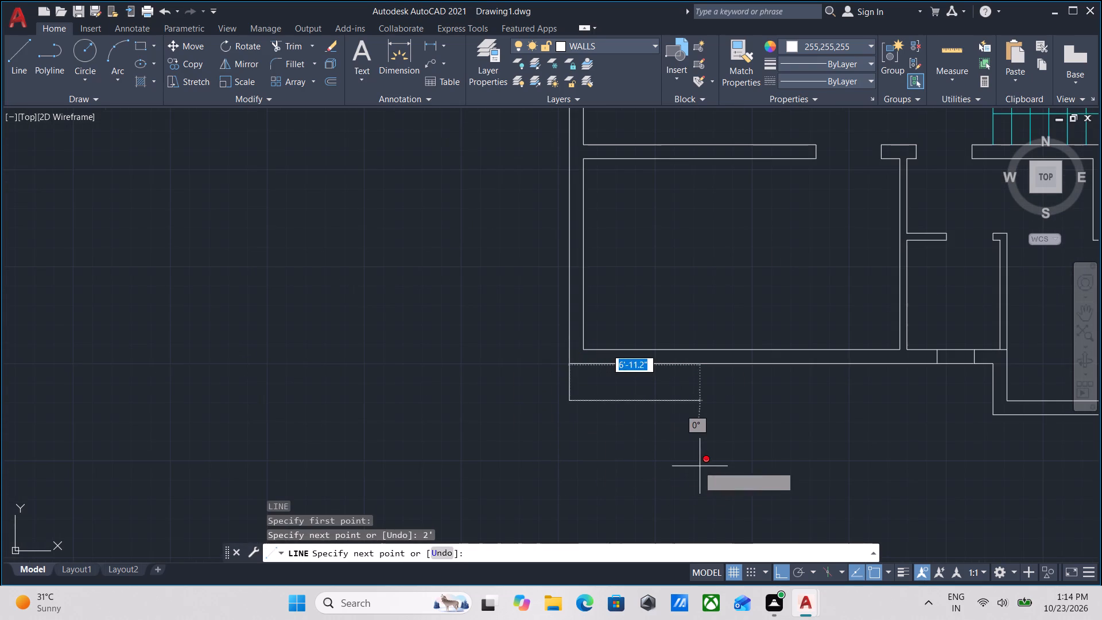
text(1')
key(Return)
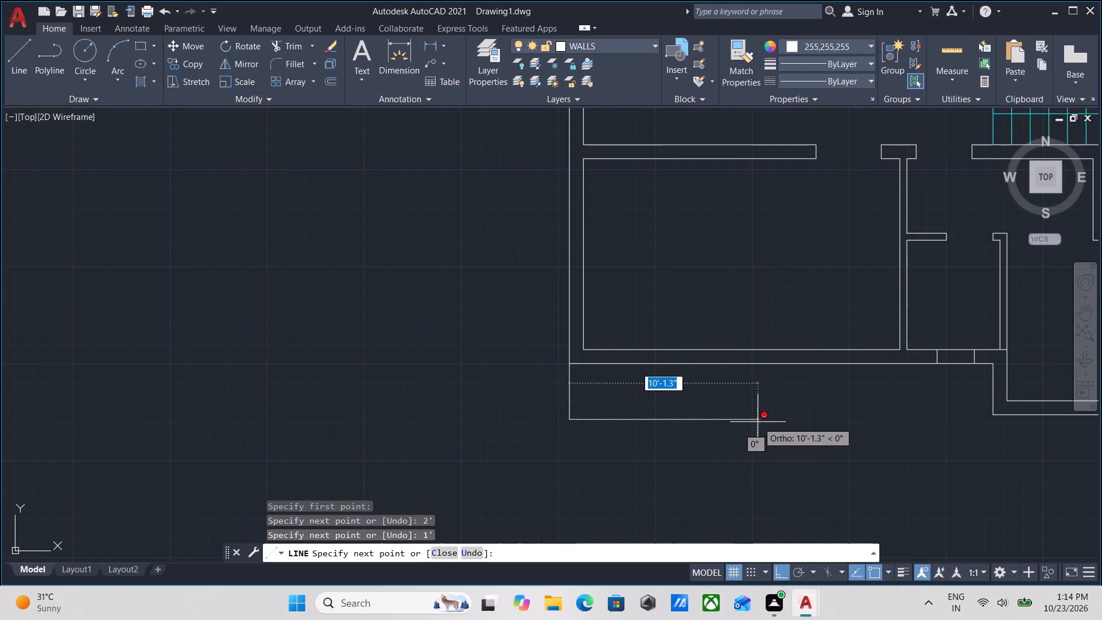
middle_drag(784, 422, 699, 432)
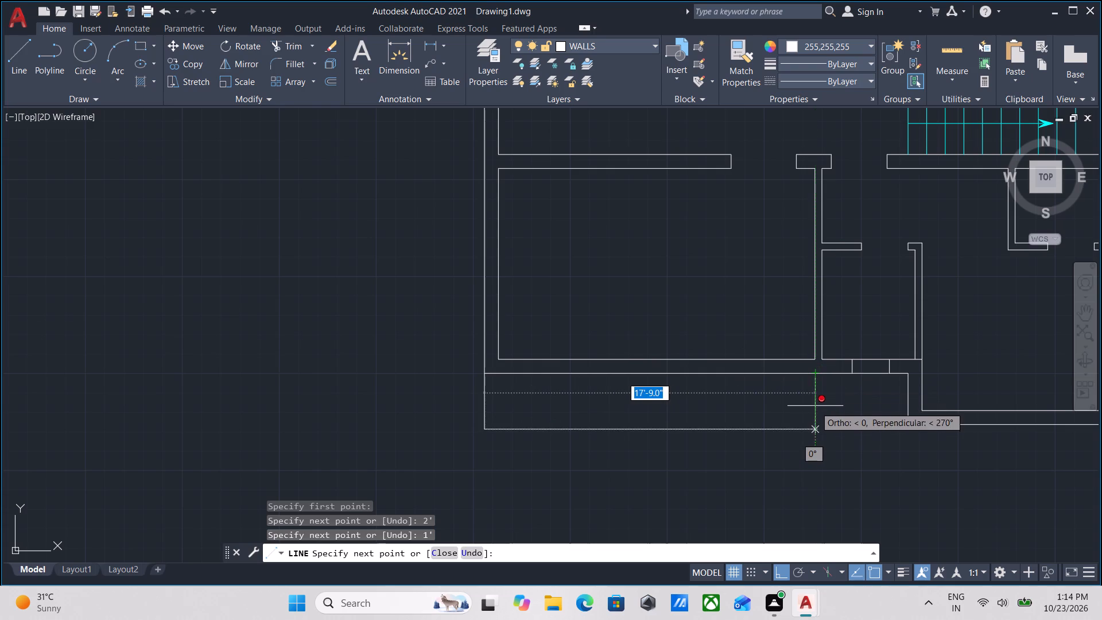
click(814, 430)
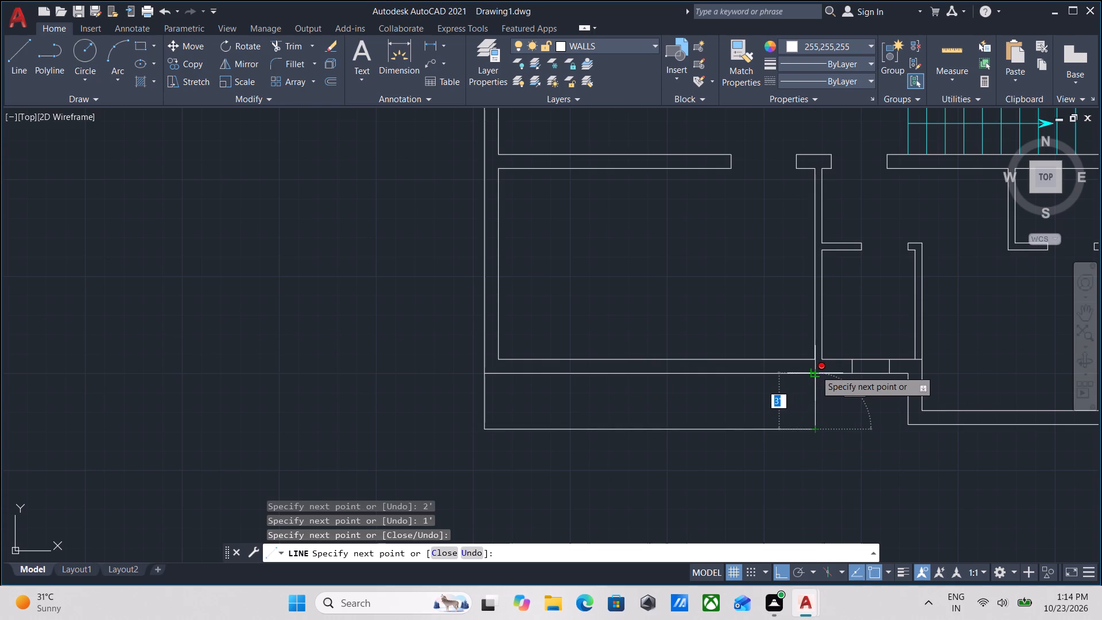
click(816, 370)
key(Escape)
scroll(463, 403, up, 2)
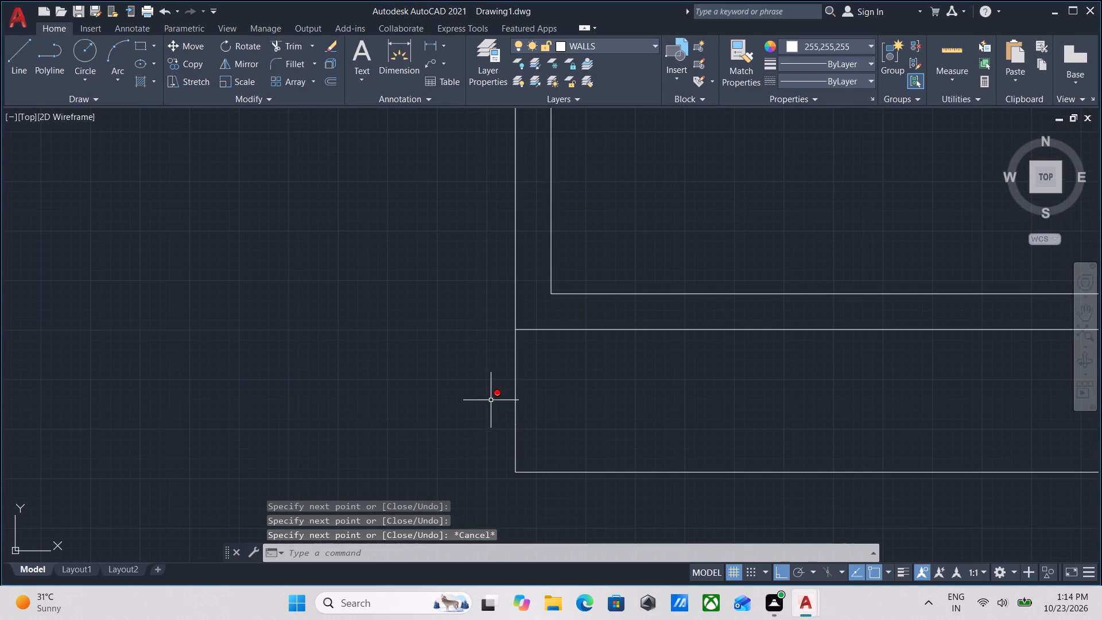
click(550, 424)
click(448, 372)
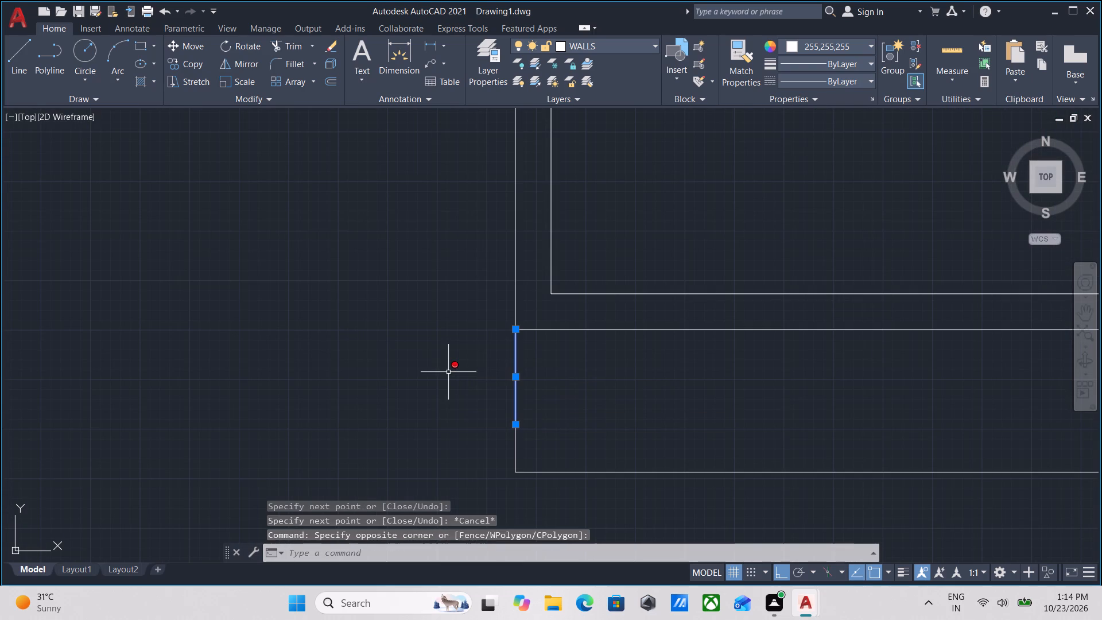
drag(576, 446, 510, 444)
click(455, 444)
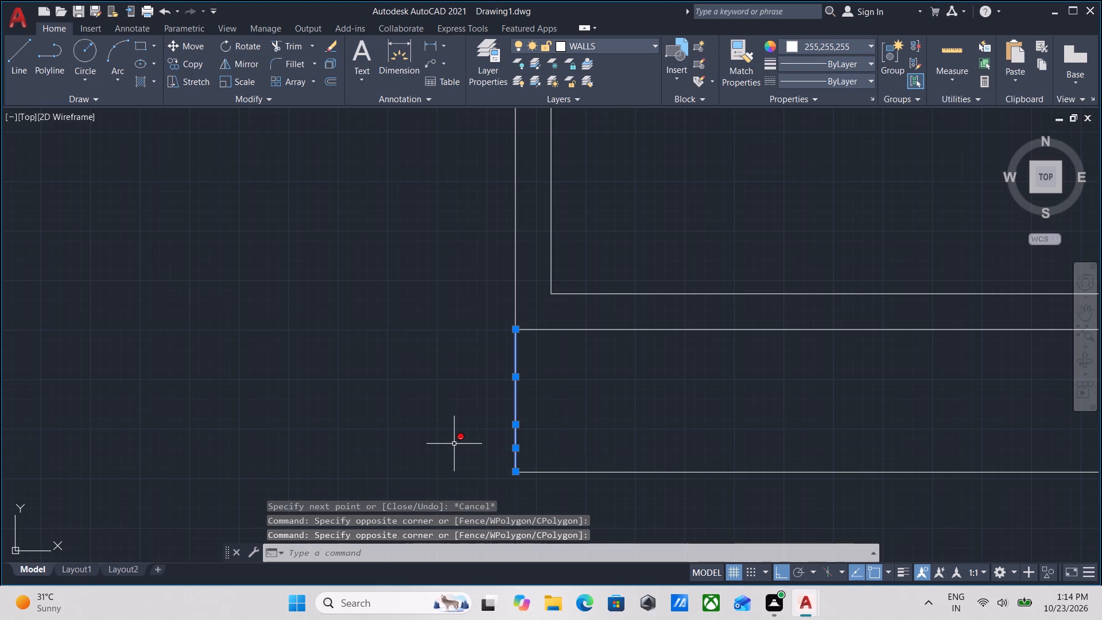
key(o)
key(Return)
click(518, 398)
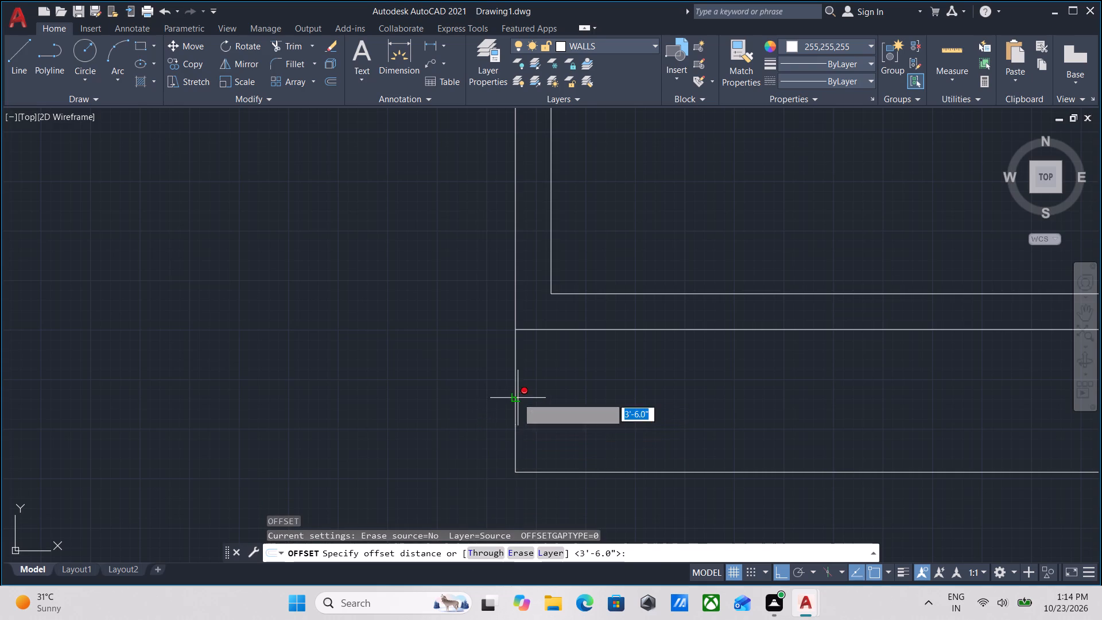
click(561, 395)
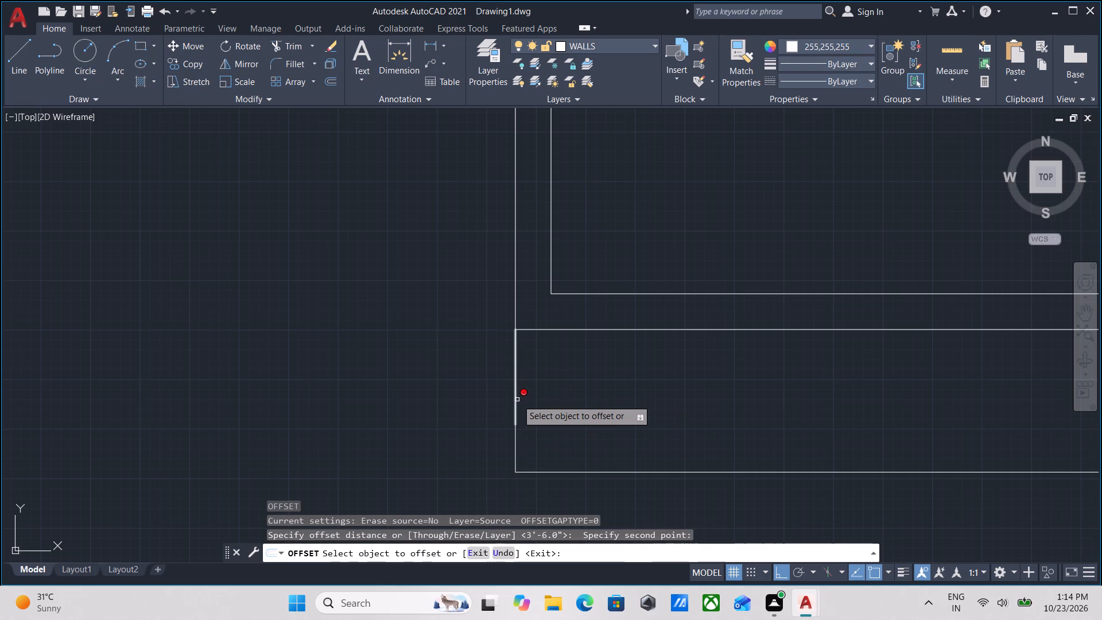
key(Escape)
Join the two collinear segments of the new outline's west side into one line.
scroll(517, 400, up, 2)
click(555, 466)
click(470, 383)
scroll(493, 384, down, 2)
middle_drag(493, 384, 535, 312)
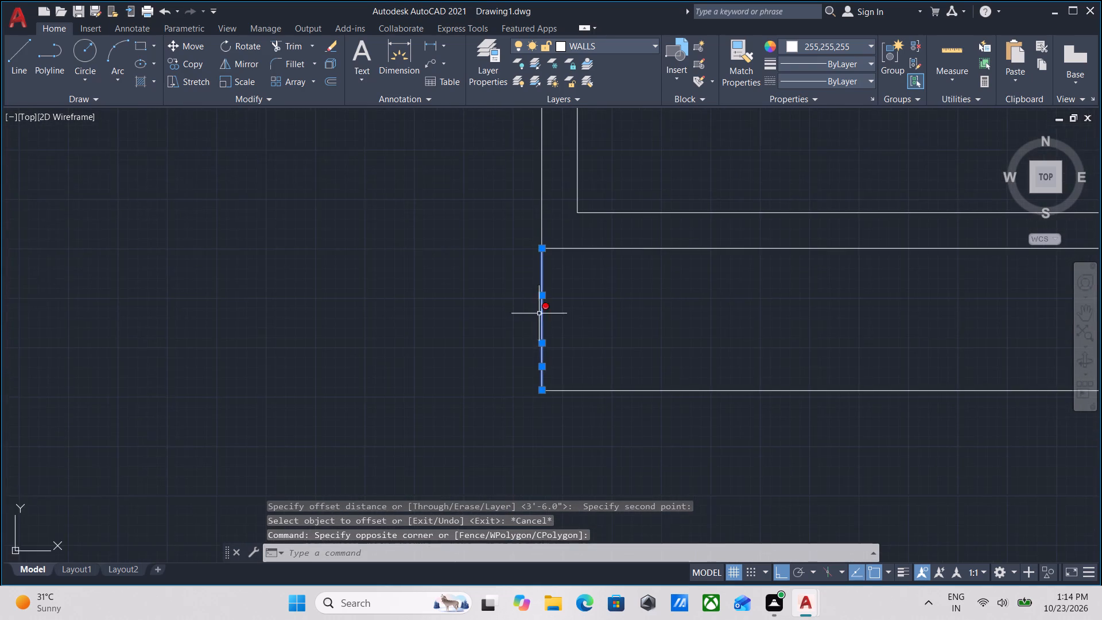
scroll(553, 355, up, 2)
text(JOIN)
key(Return)
click(583, 367)
click(465, 287)
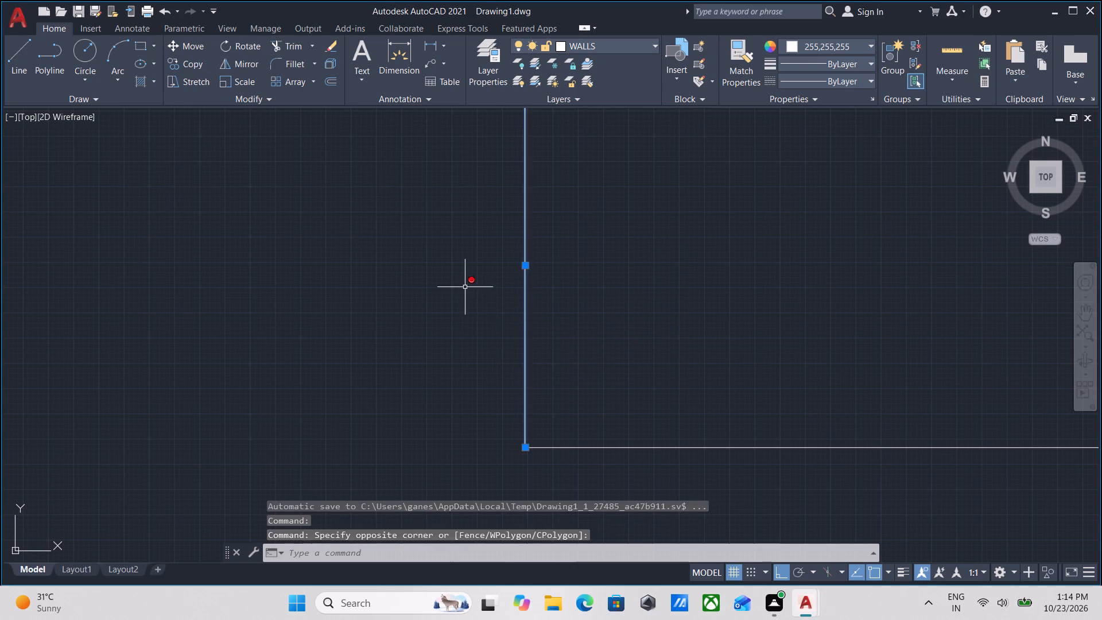
Offset the new outline's west side 2" inward.
scroll(654, 314, down, 2)
middle_drag(654, 314, 604, 382)
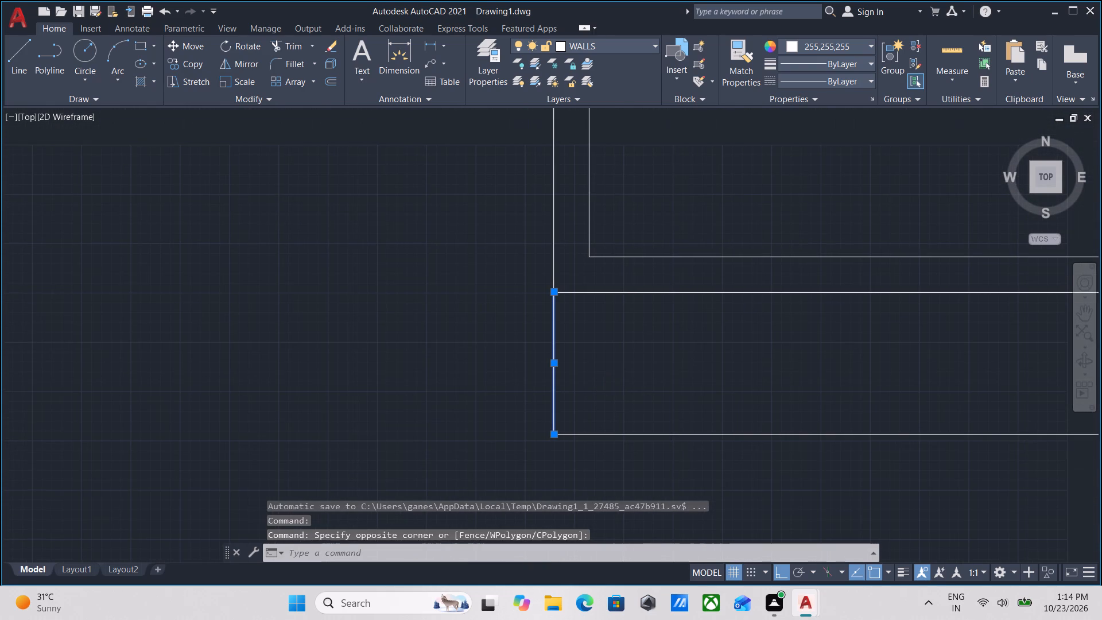
key(o)
key(Return)
scroll(554, 361, up, 1)
click(554, 361)
click(589, 361)
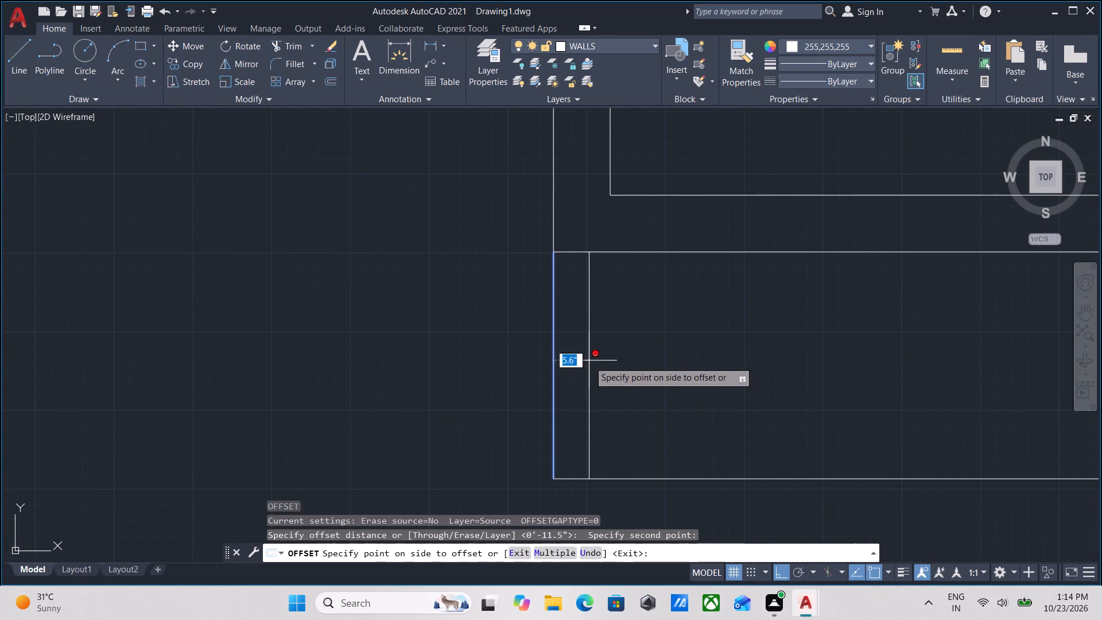
key(2)
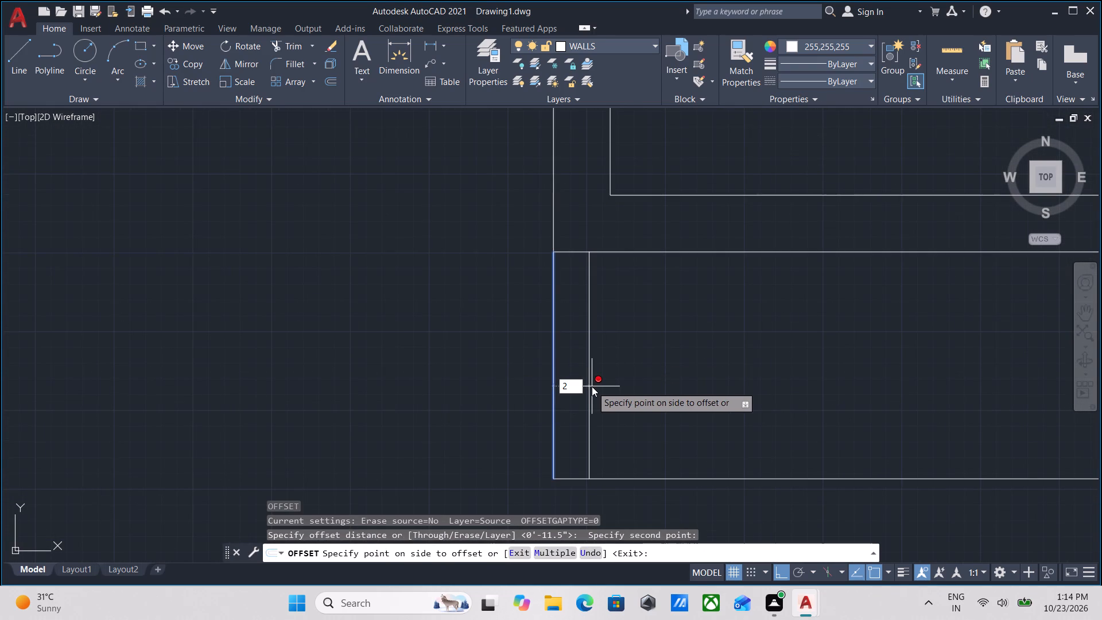
key(shift+quotedbl)
key(Return)
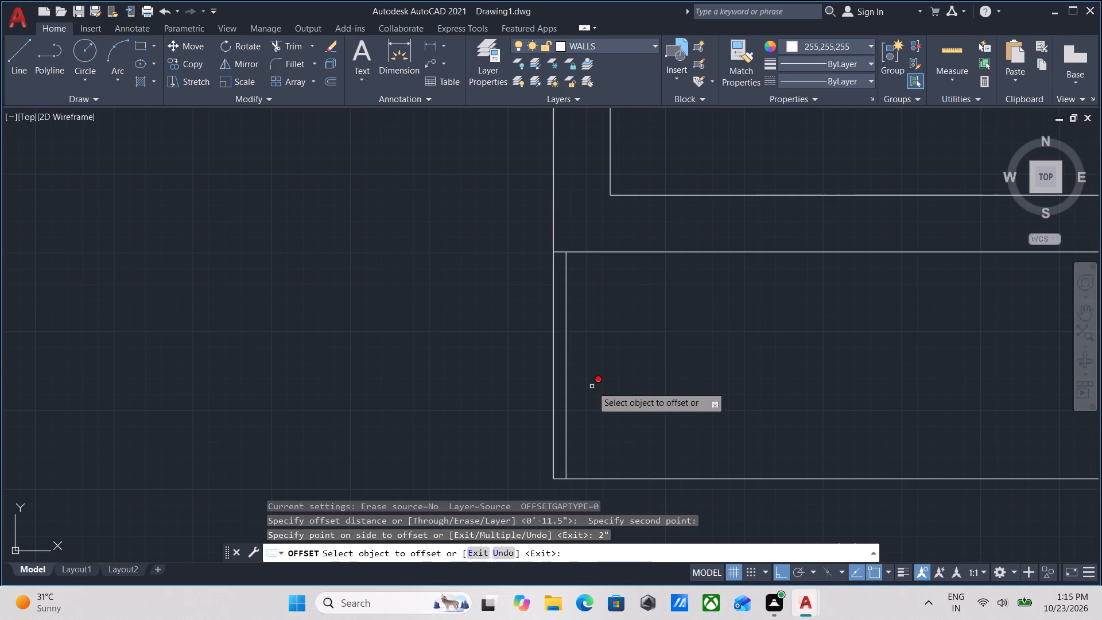
Offset the new outline's south and east sides 2" inward.
scroll(599, 383, down, 1)
middle_drag(668, 419, 471, 410)
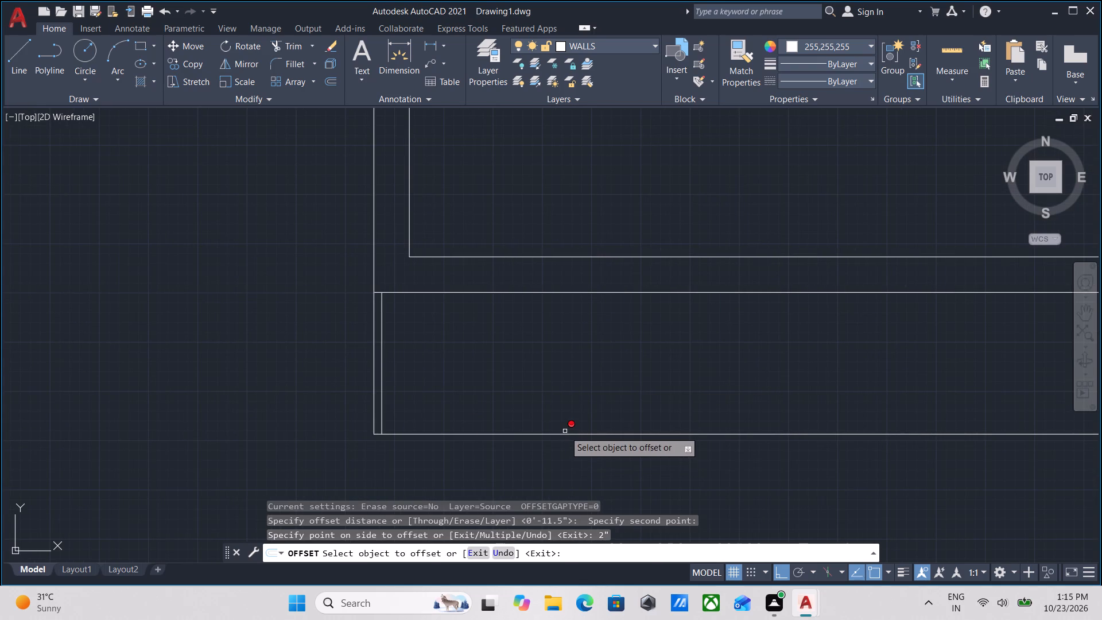
scroll(567, 434, down, 1)
middle_drag(567, 434, 545, 437)
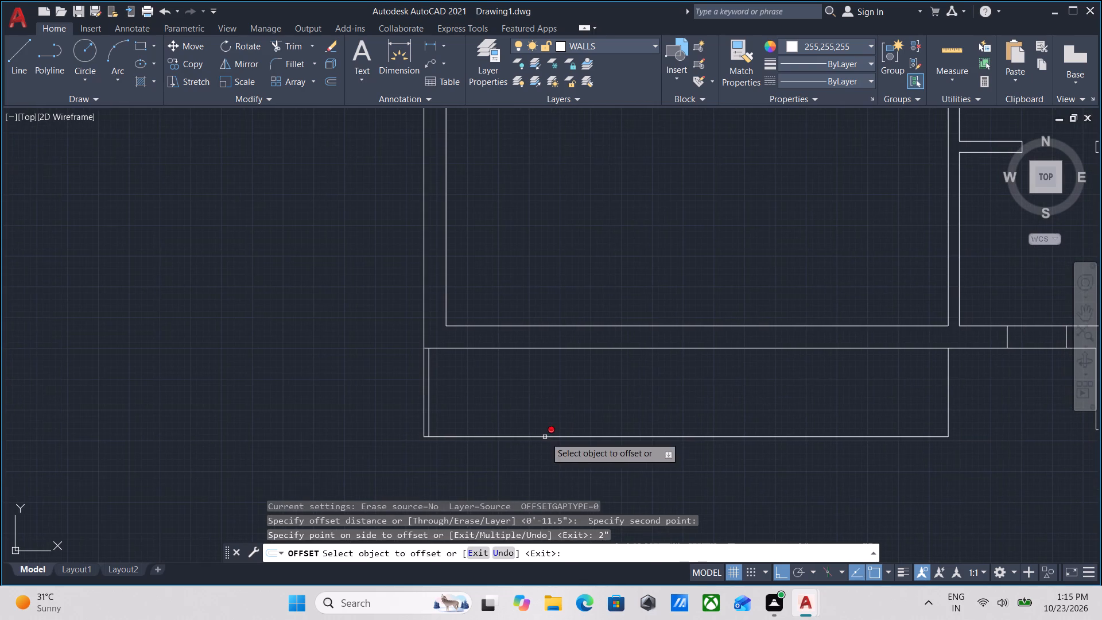
click(565, 435)
key(2)
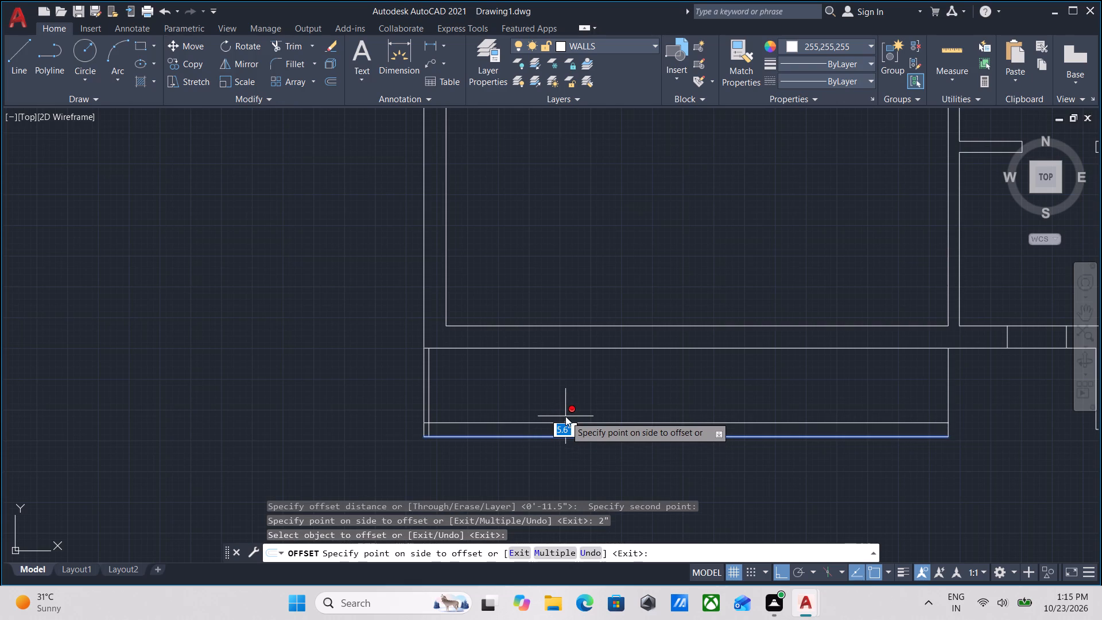
key(shift+quotedbl)
key(Return)
middle_drag(756, 417, 672, 418)
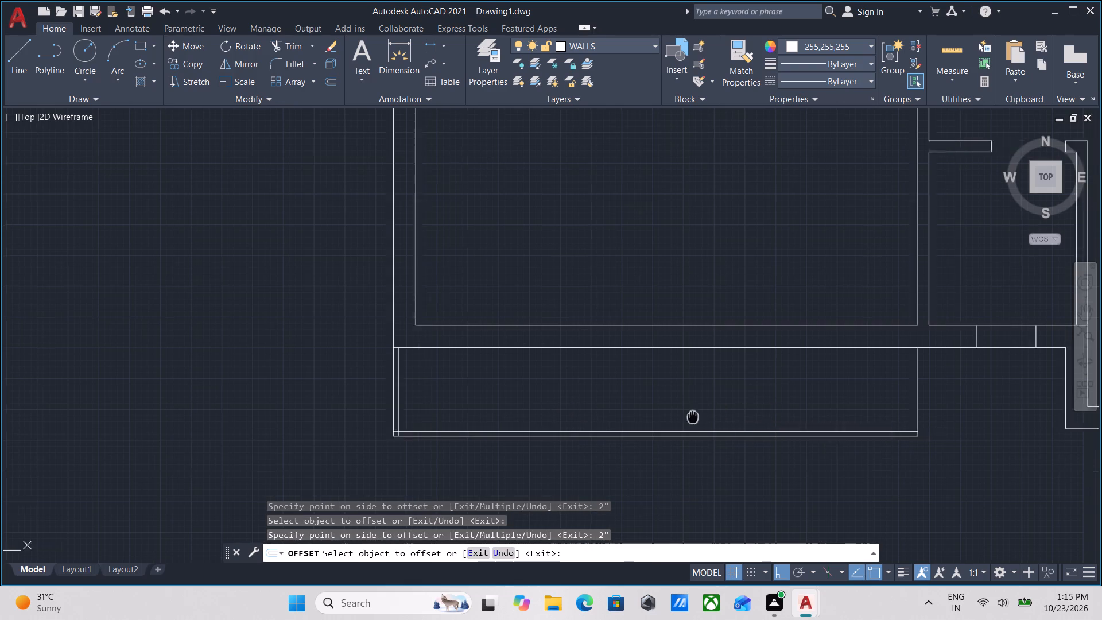
middle_drag(672, 418, 592, 427)
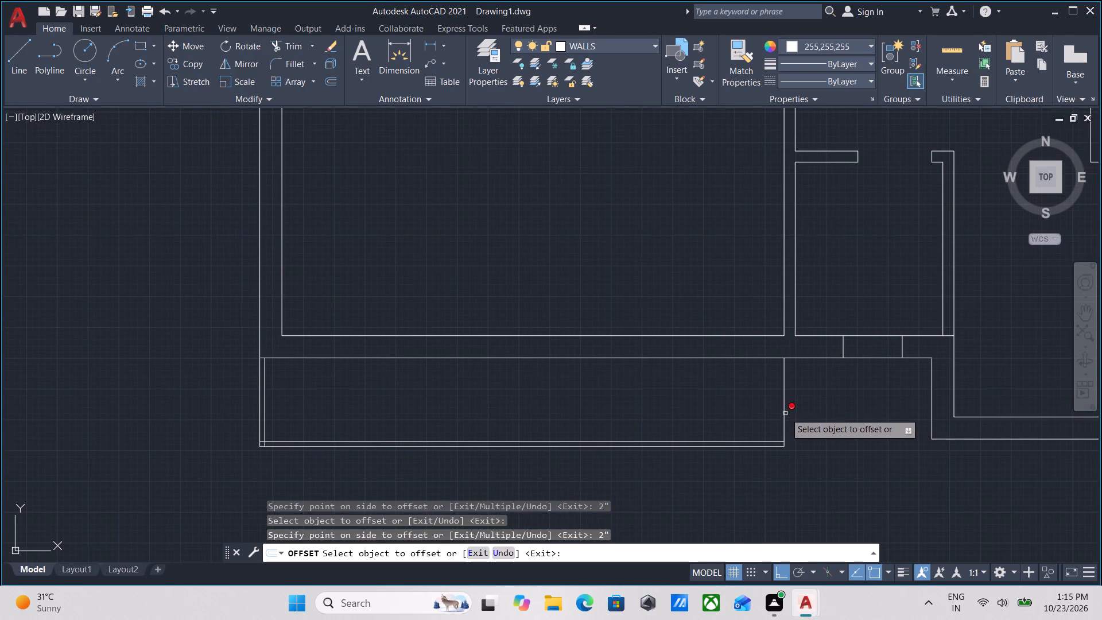
click(785, 412)
key(2)
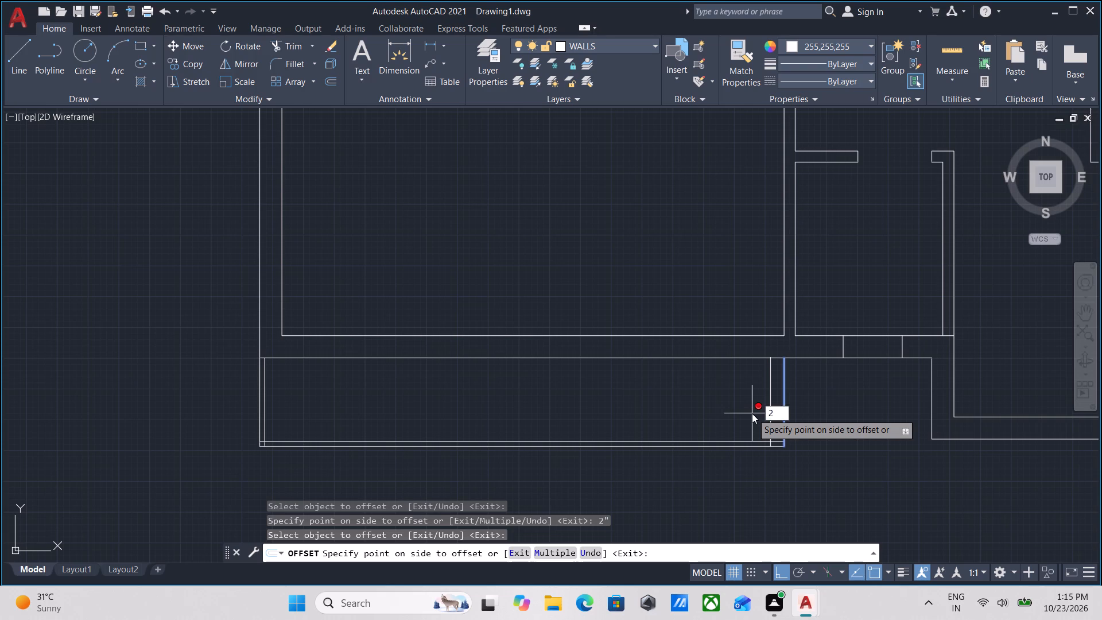
key(shift+quotedbl)
key(Return)
key(Escape)
Draw a line about 5' long from the southeast projection's exterior southwest corner west to the new outline's east side.
scroll(313, 413, up, 1)
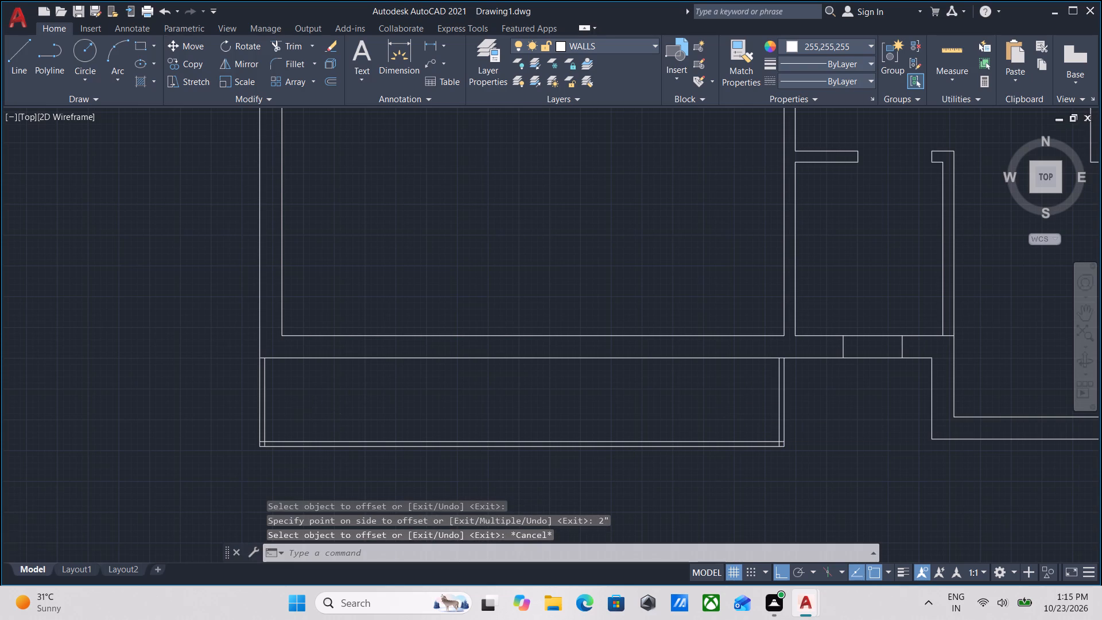
middle_drag(313, 413, 411, 336)
scroll(420, 359, up, 2)
scroll(455, 344, down, 2)
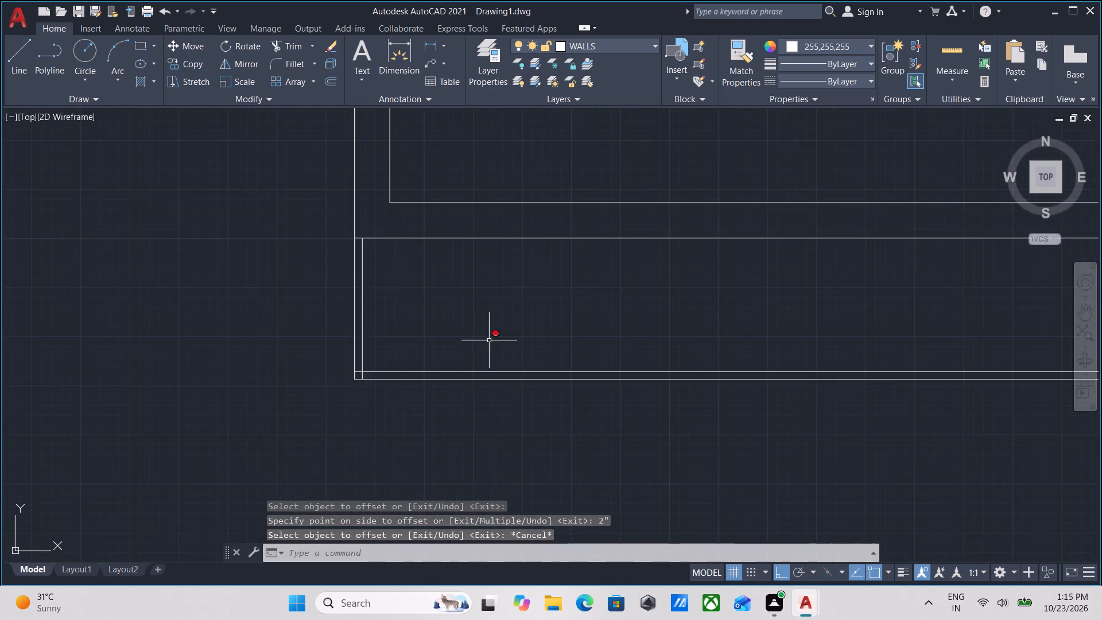
middle_drag(489, 338, 120, 339)
scroll(118, 340, down, 2)
middle_drag(368, 356, 465, 373)
scroll(254, 367, up, 2)
middle_drag(409, 356, 352, 376)
scroll(390, 352, down, 2)
middle_drag(395, 349, 151, 347)
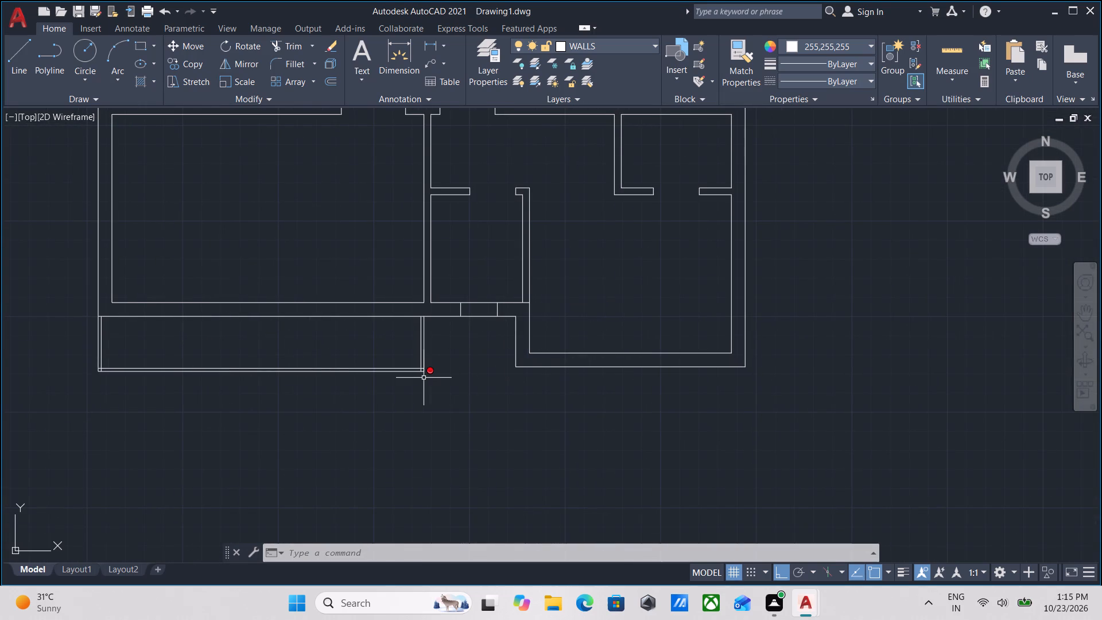
middle_drag(468, 378, 439, 396)
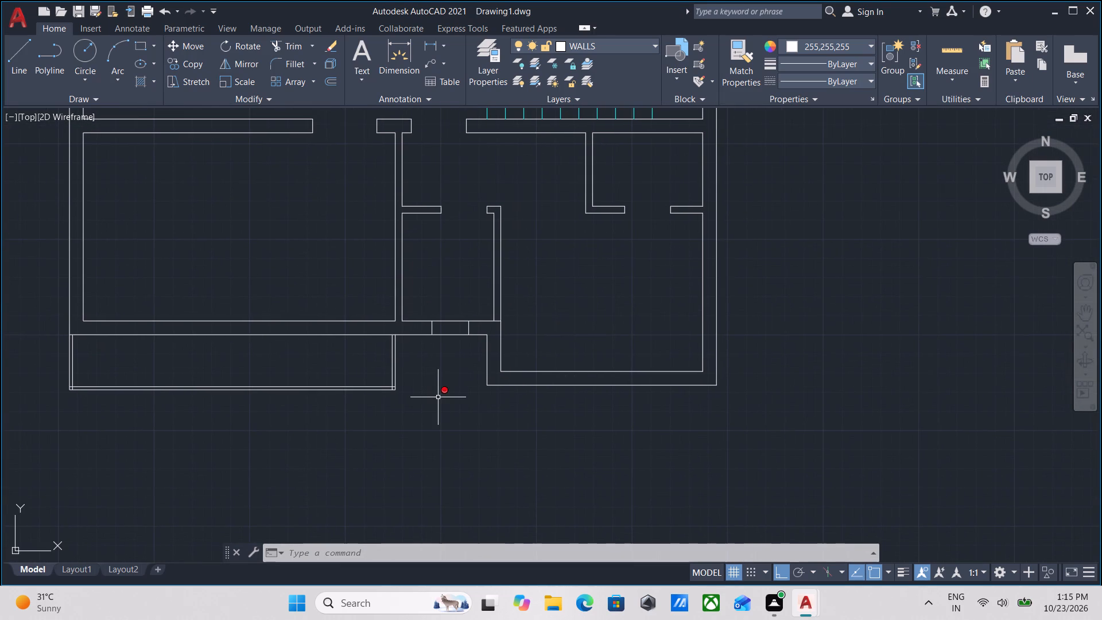
key(l)
key(Return)
scroll(477, 381, up, 1)
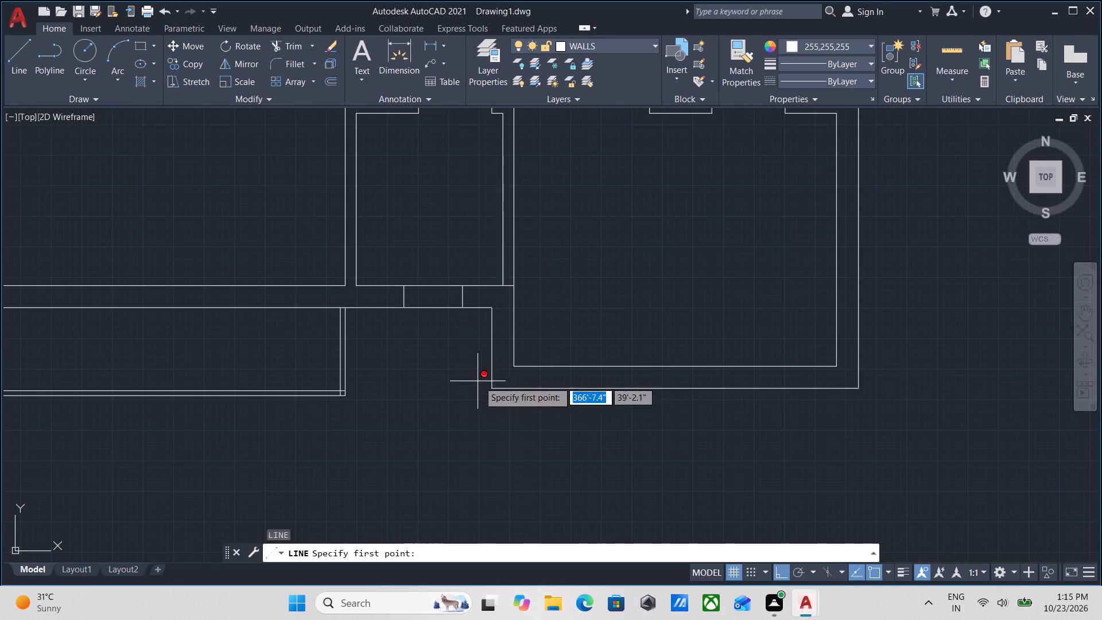
click(494, 386)
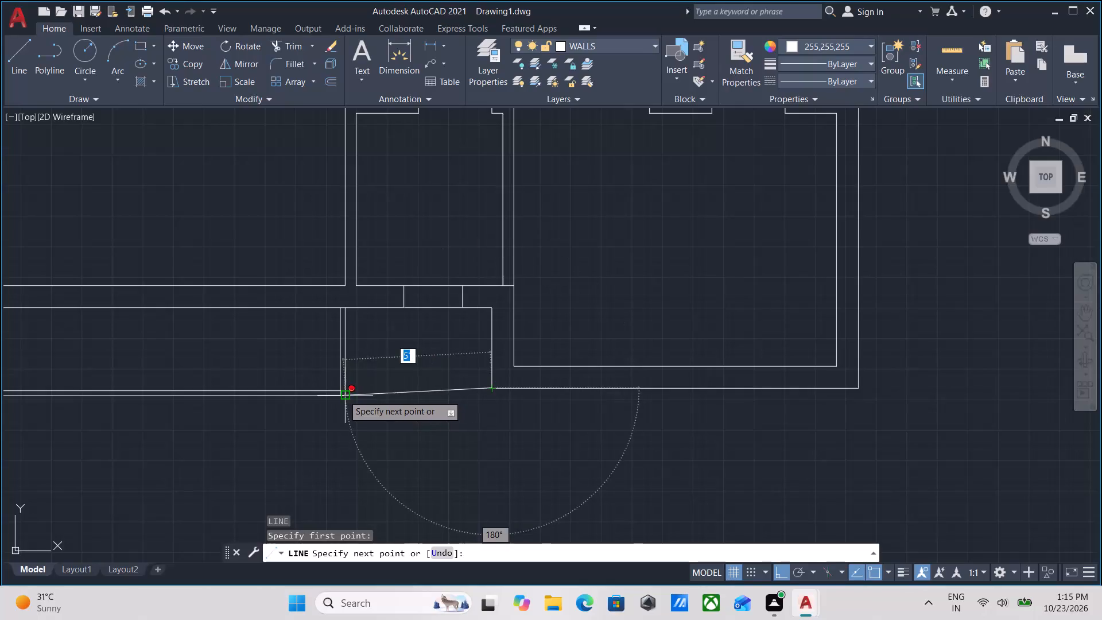
scroll(333, 394, up, 2)
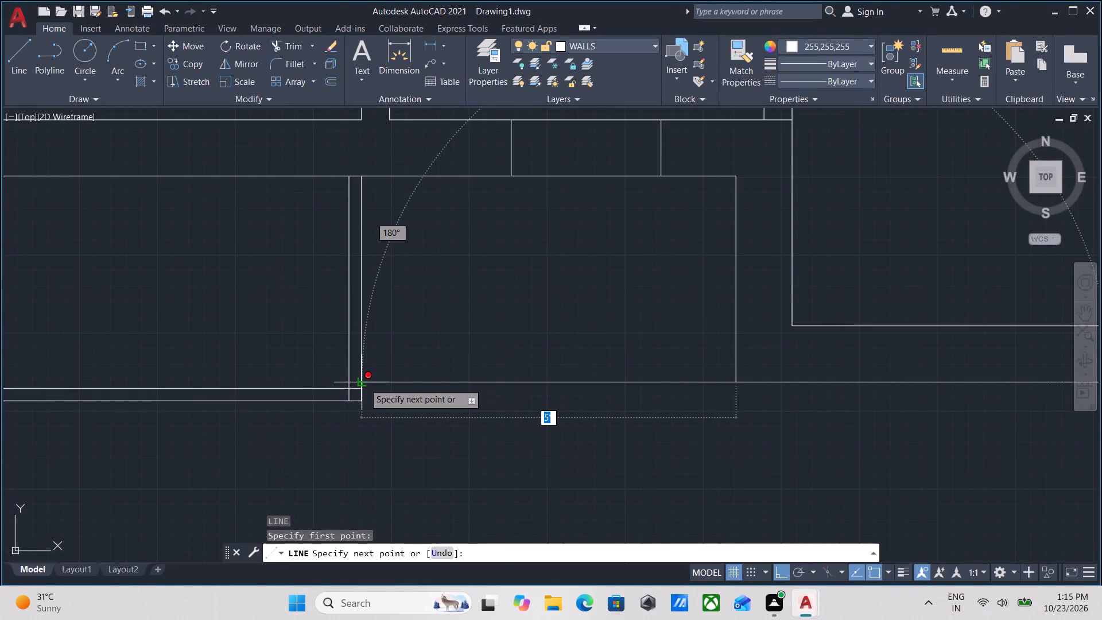
click(364, 383)
key(Escape)
Erase the two existing parallel lines along the new outline's south side.
scroll(348, 412, up, 1)
middle_drag(342, 406, 460, 404)
drag(356, 430, 352, 418)
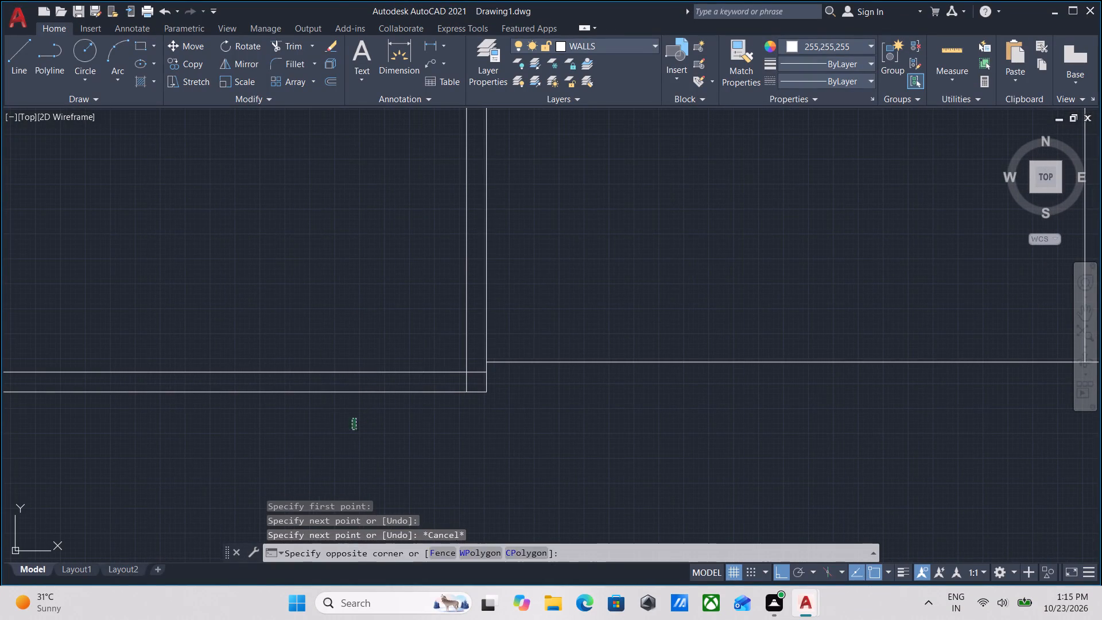
click(298, 309)
right_click(310, 272)
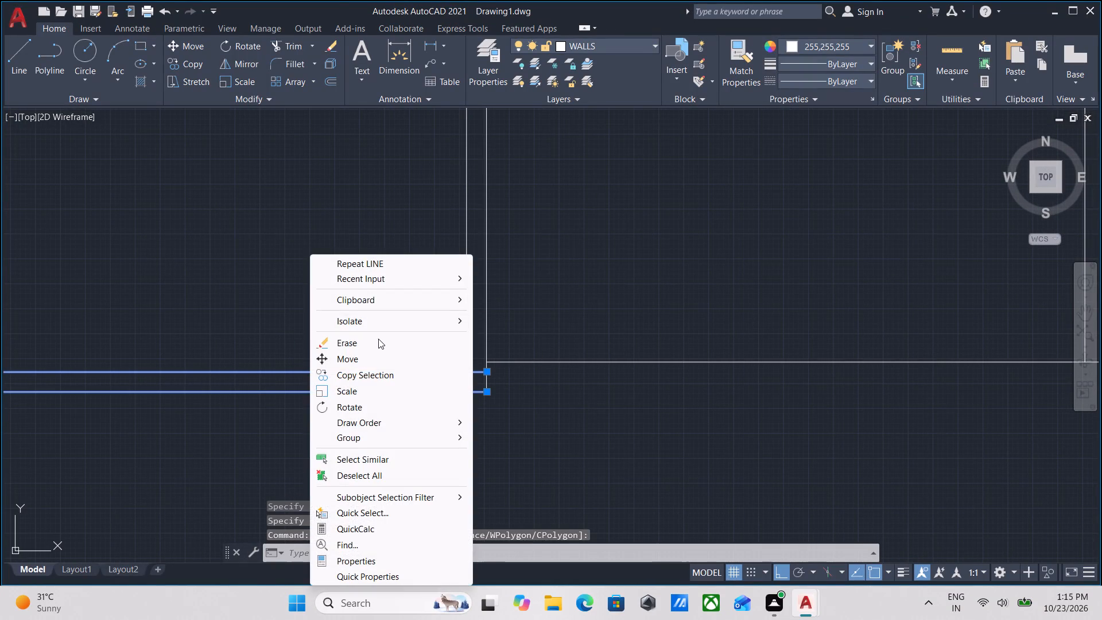
click(378, 339)
Draw a south line about 17'-5" long between the inner lines of the new outline's east and west sides, level with the southeast projection.
middle_drag(399, 345, 406, 355)
key(l)
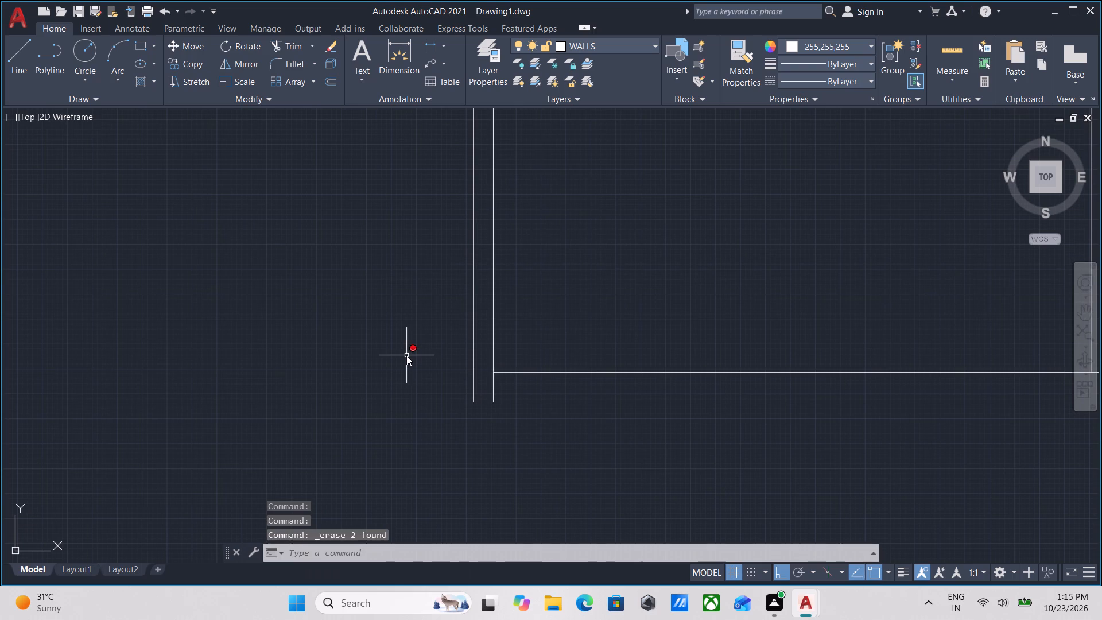
key(Return)
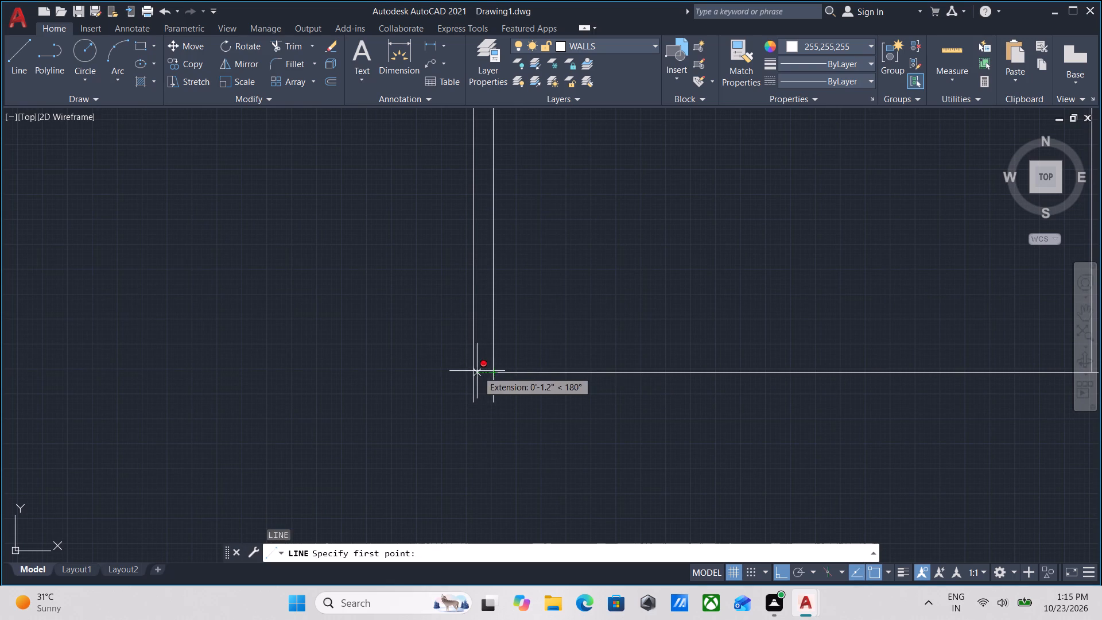
click(472, 371)
middle_drag(363, 377, 588, 377)
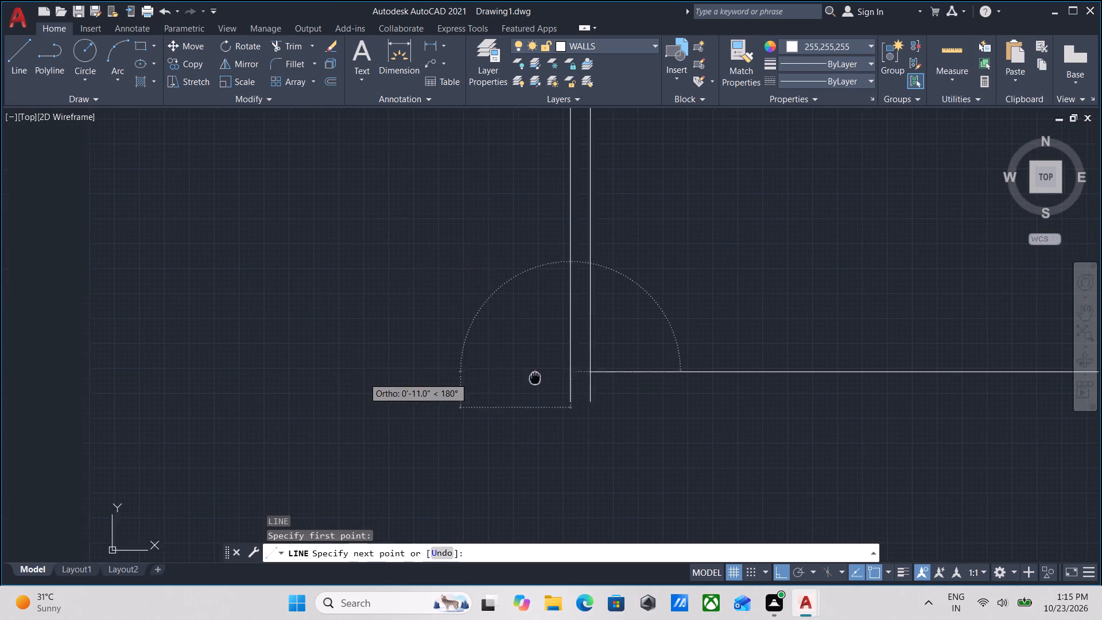
middle_drag(588, 377, 727, 347)
scroll(434, 329, down, 2)
middle_drag(433, 329, 599, 298)
scroll(353, 312, down, 2)
middle_drag(353, 312, 560, 321)
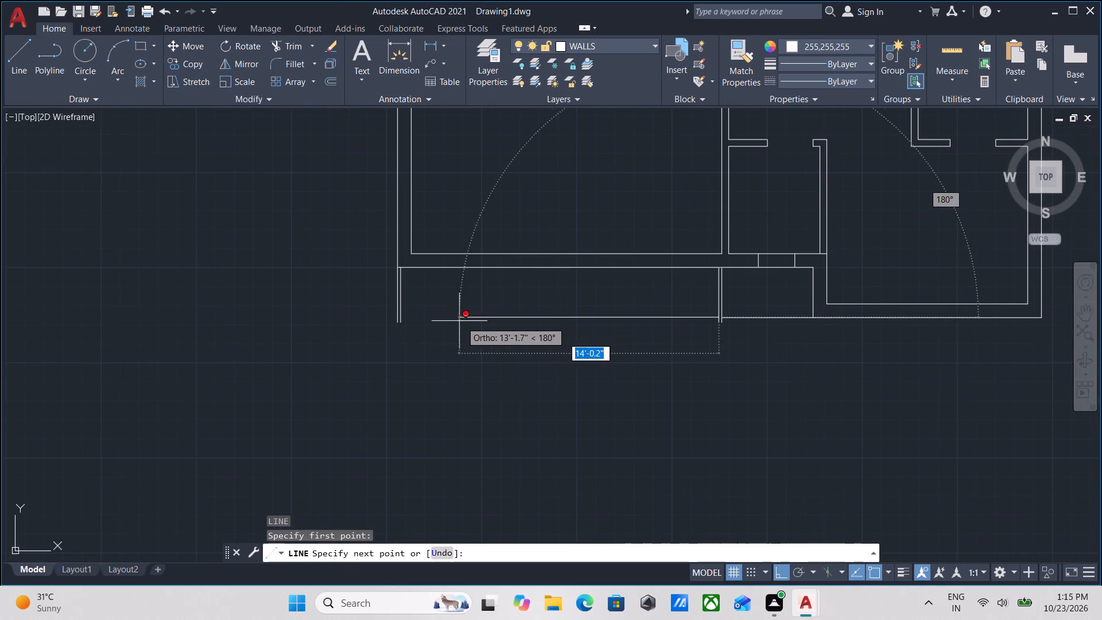
scroll(393, 314, up, 3)
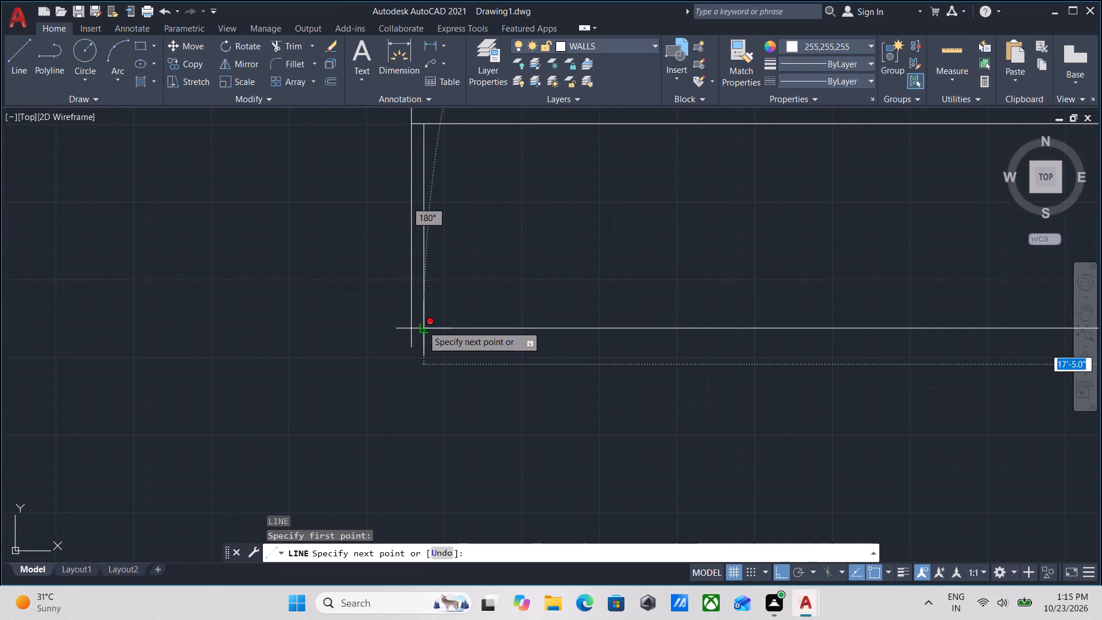
click(422, 325)
key(Escape)
Offset the redrawn south line 2" inward.
scroll(425, 325, down, 4)
middle_drag(541, 352, 451, 362)
scroll(456, 343, up, 2)
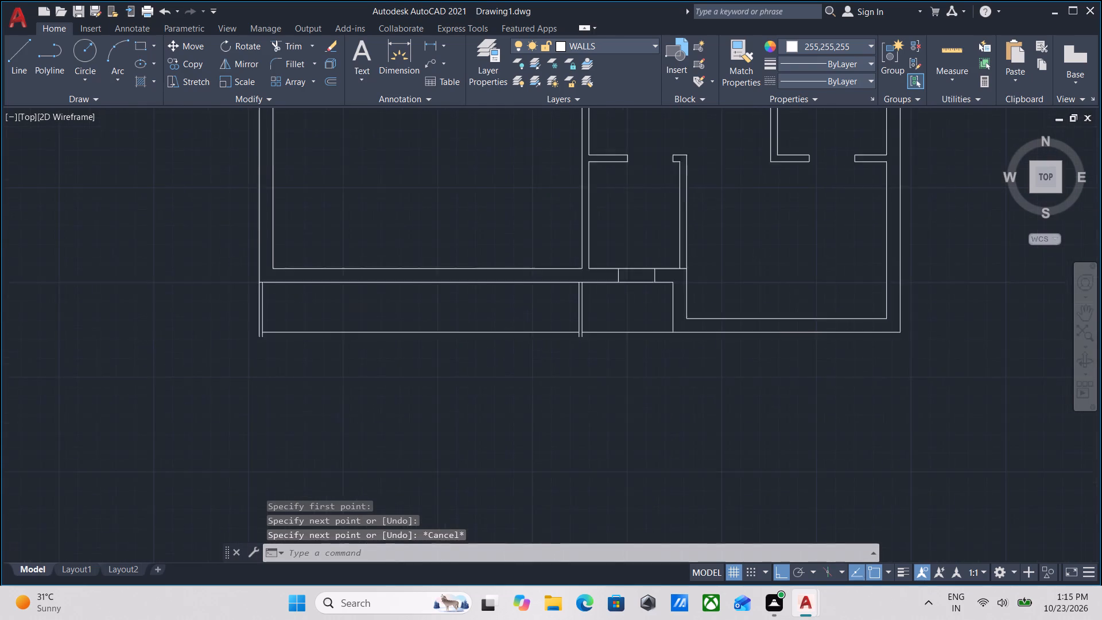
click(464, 346)
click(422, 289)
key(o)
key(Return)
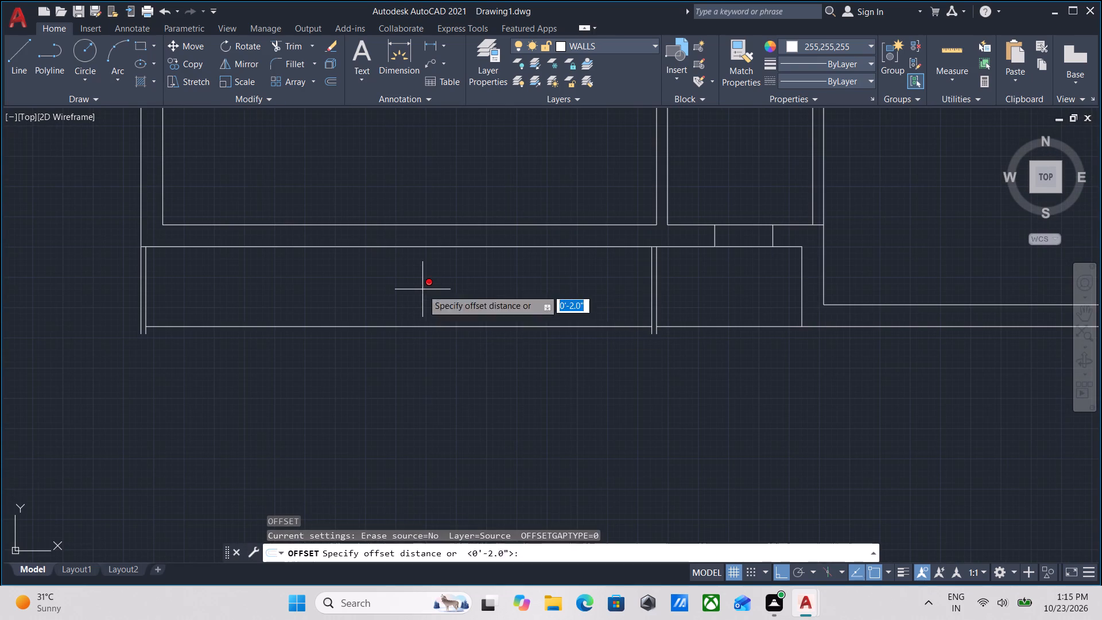
click(446, 332)
click(446, 308)
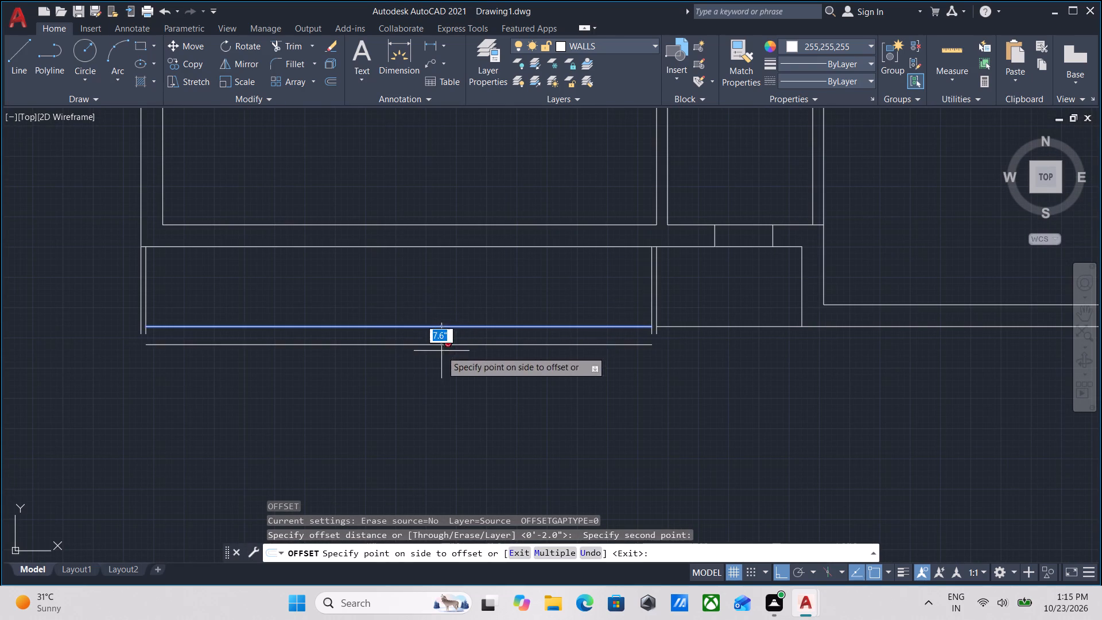
key(2)
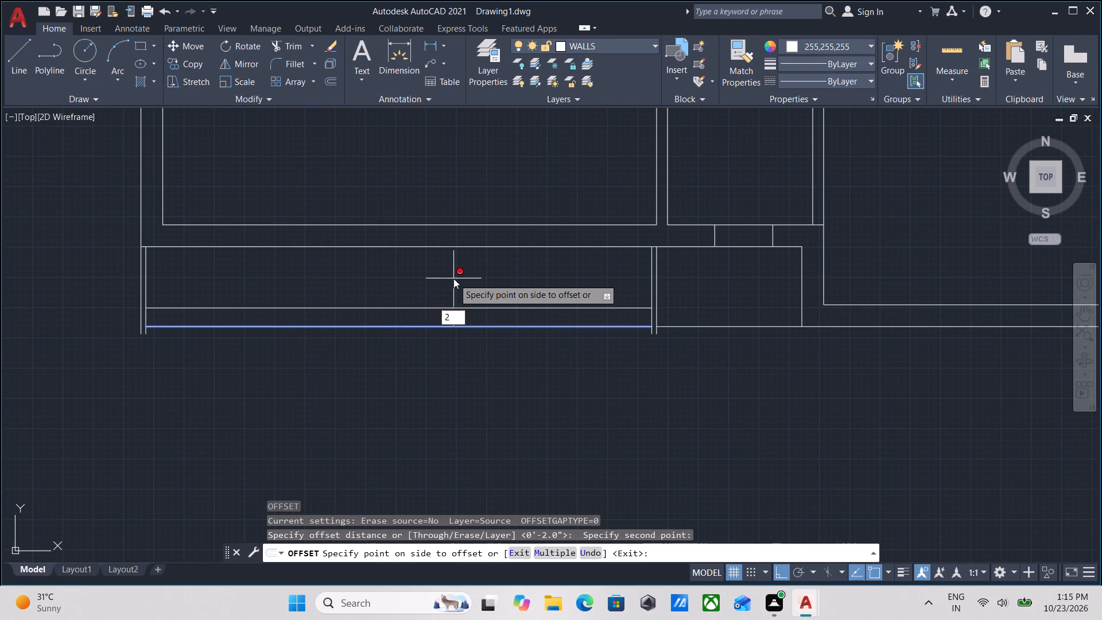
key(shift+quotedbl)
key(Return)
key(Escape)
Extend the east ends of both south lines to the outer line of the new outline's east side.
scroll(594, 317, down, 1)
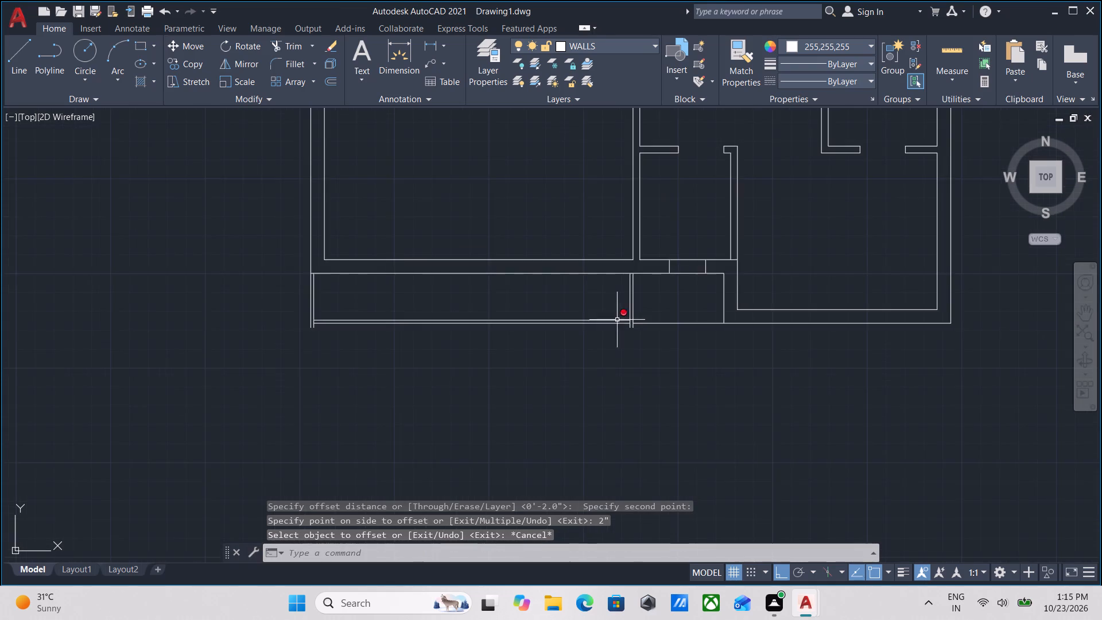
scroll(645, 323, up, 2)
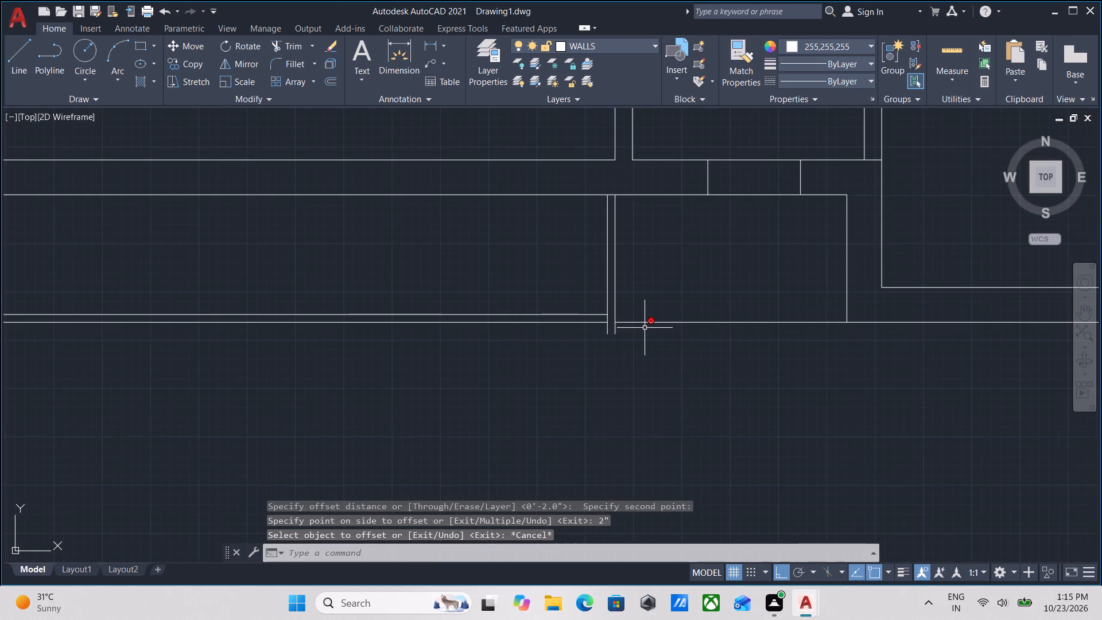
scroll(637, 333, up, 2)
middle_drag(523, 325, 547, 400)
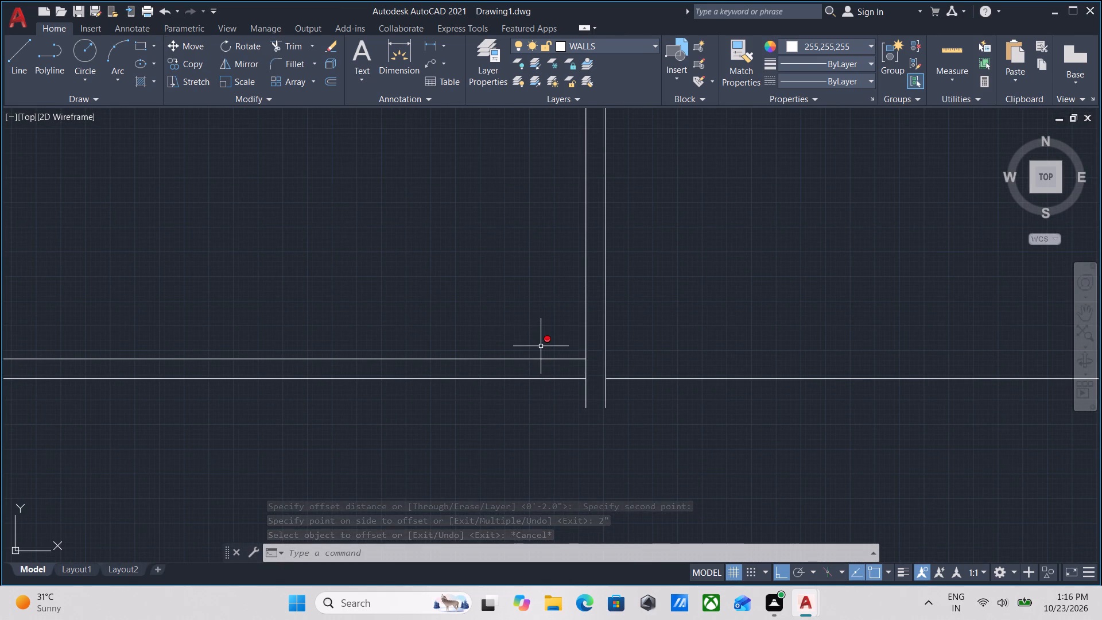
text(EX)
key(Return)
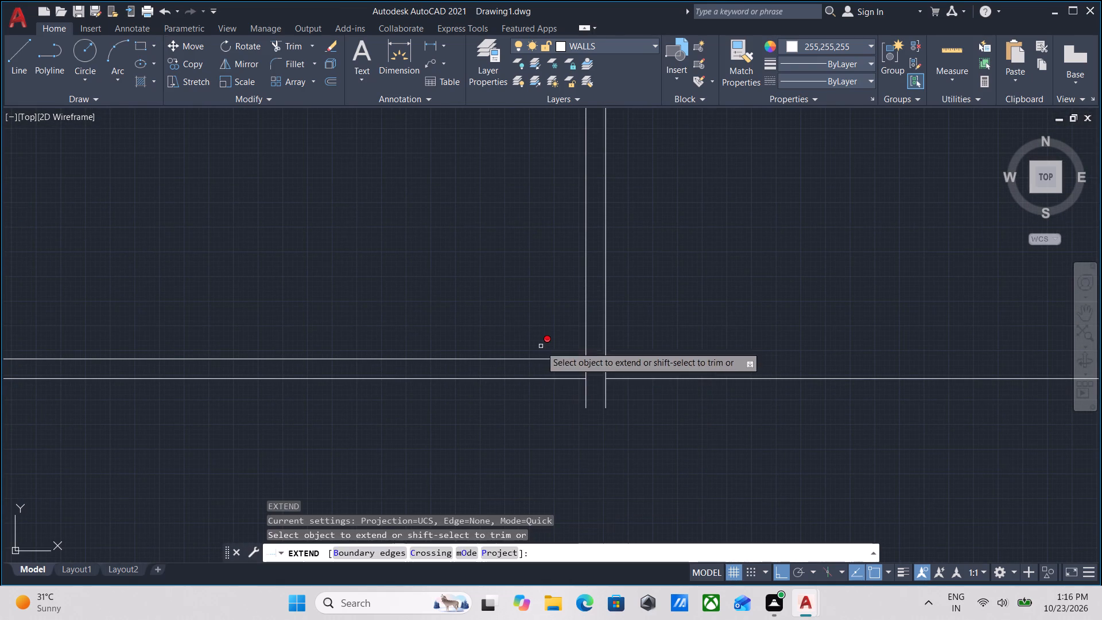
click(548, 356)
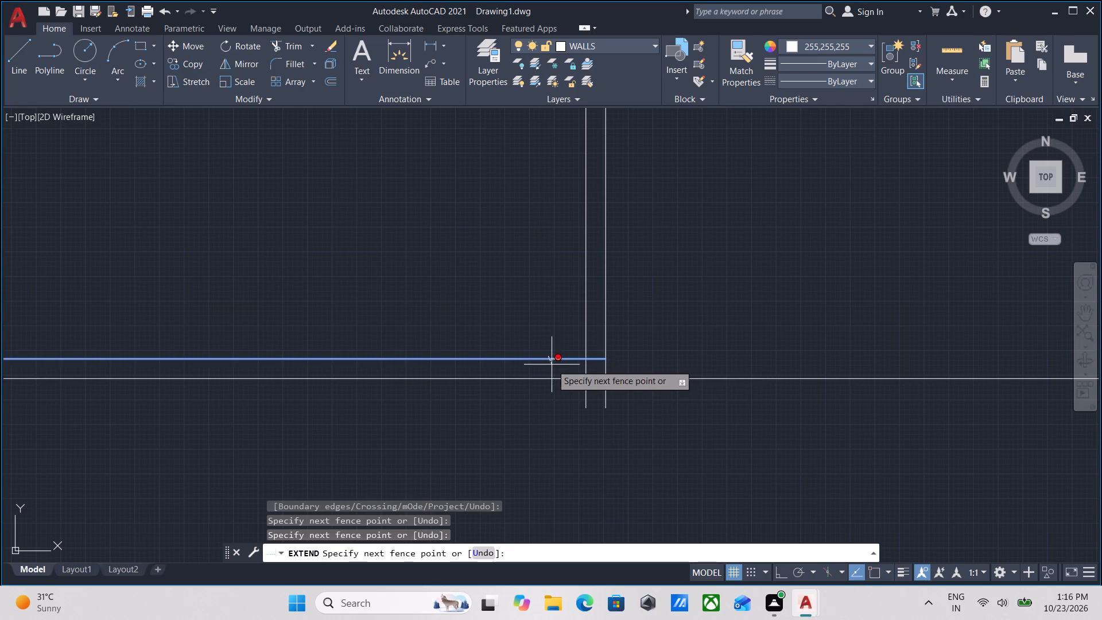
click(551, 364)
click(551, 377)
Extend the west ends of both south lines to the outer line of the new outline's west side.
scroll(468, 404, down, 1)
middle_drag(468, 404, 800, 342)
middle_drag(491, 366, 510, 355)
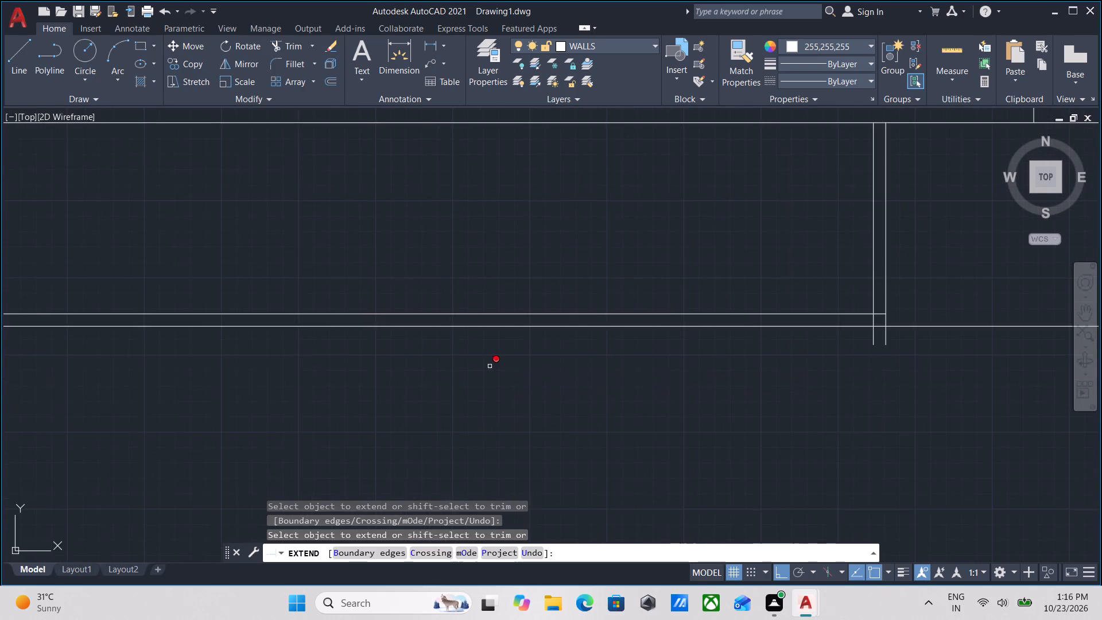
middle_drag(510, 355, 917, 319)
middle_drag(430, 347, 972, 383)
click(598, 306)
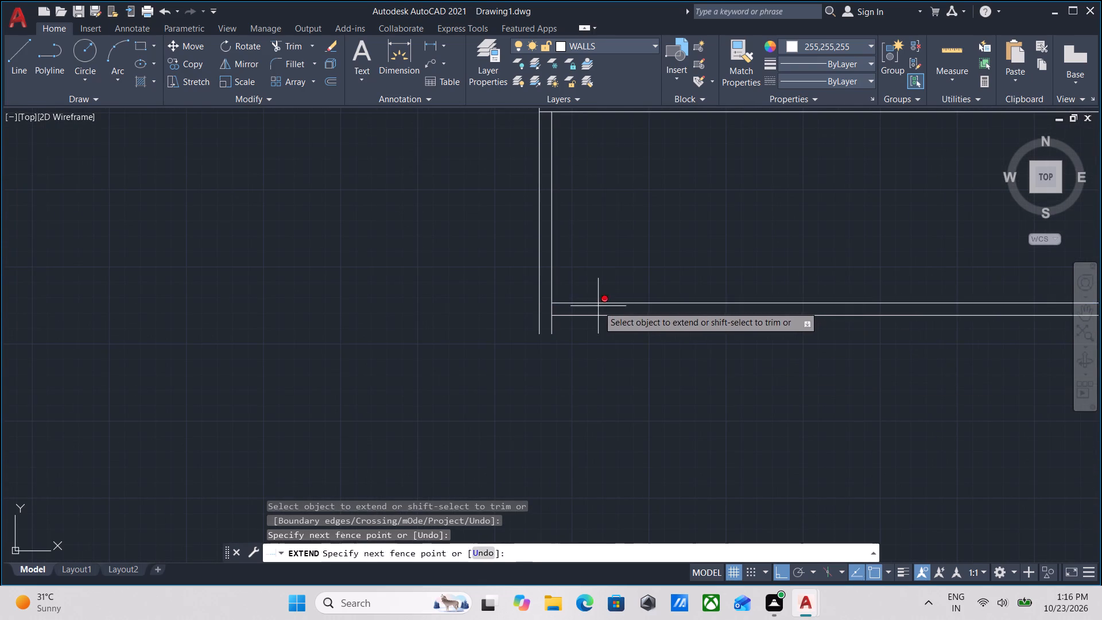
click(595, 292)
click(592, 317)
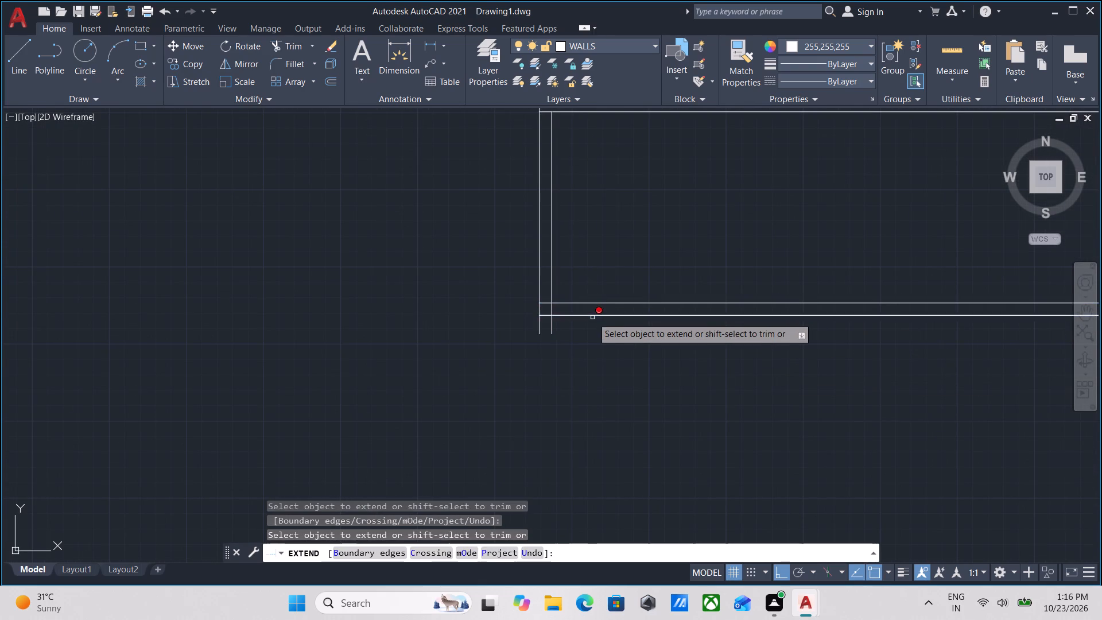
scroll(624, 322, down, 2)
middle_drag(624, 322, 395, 309)
key(Escape)
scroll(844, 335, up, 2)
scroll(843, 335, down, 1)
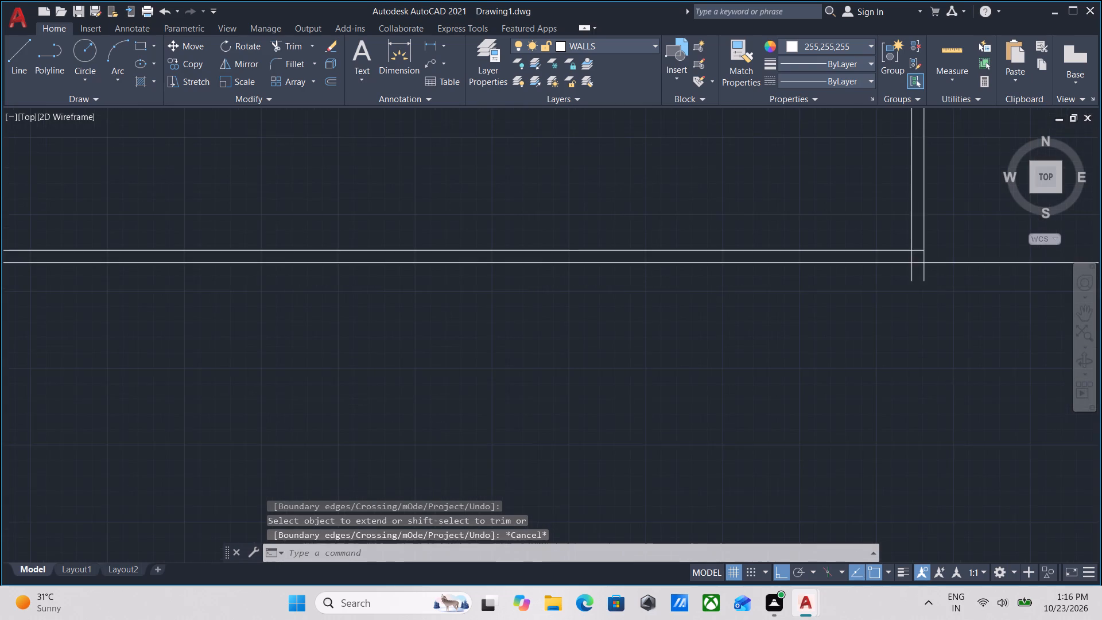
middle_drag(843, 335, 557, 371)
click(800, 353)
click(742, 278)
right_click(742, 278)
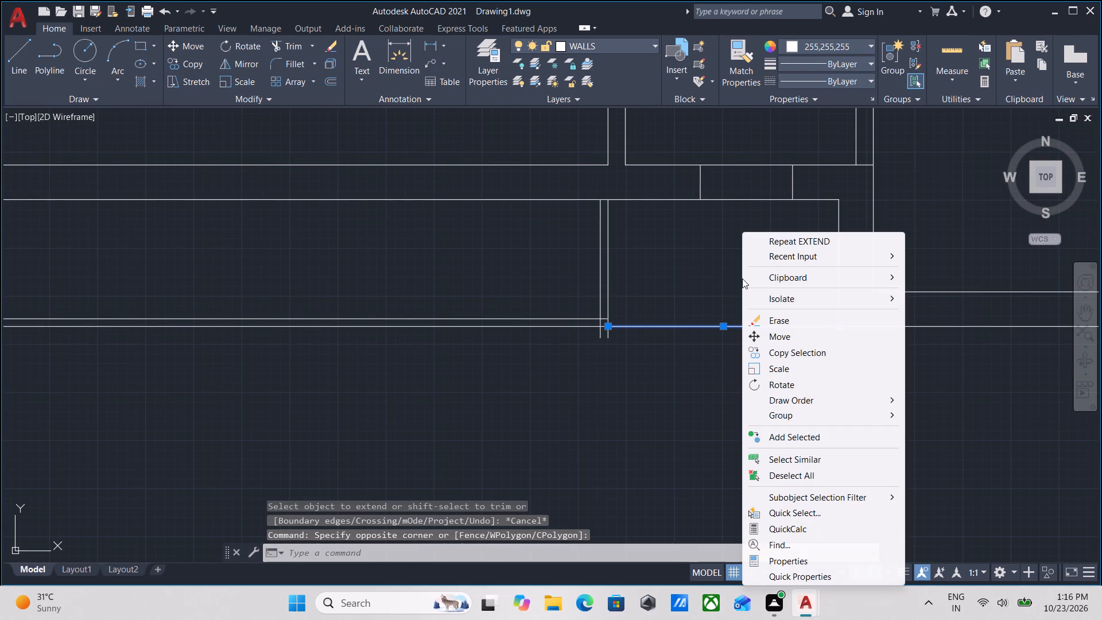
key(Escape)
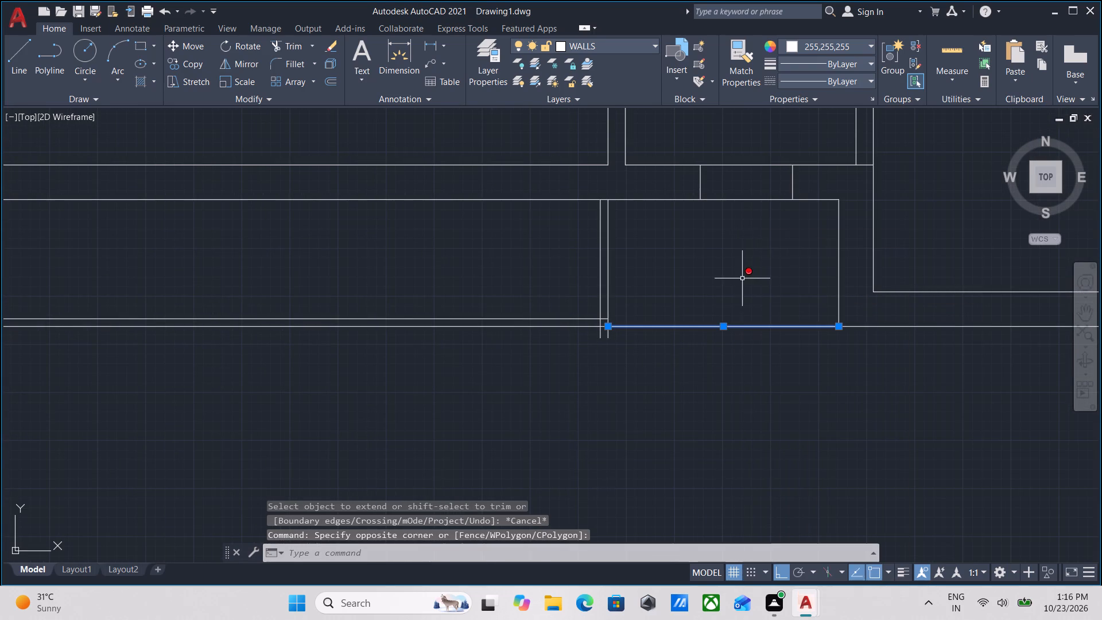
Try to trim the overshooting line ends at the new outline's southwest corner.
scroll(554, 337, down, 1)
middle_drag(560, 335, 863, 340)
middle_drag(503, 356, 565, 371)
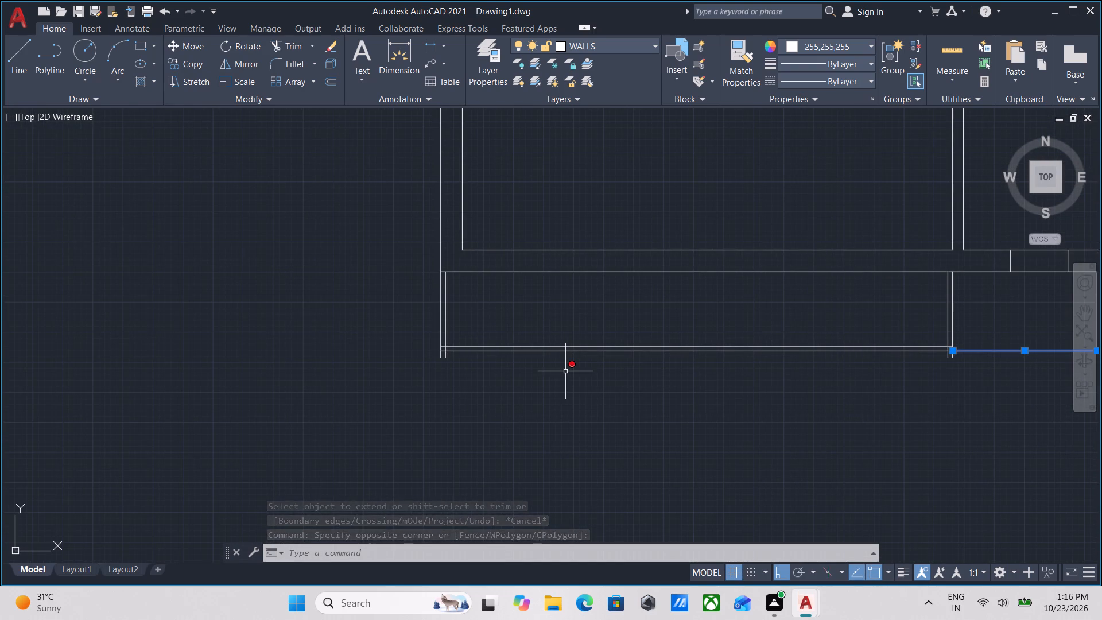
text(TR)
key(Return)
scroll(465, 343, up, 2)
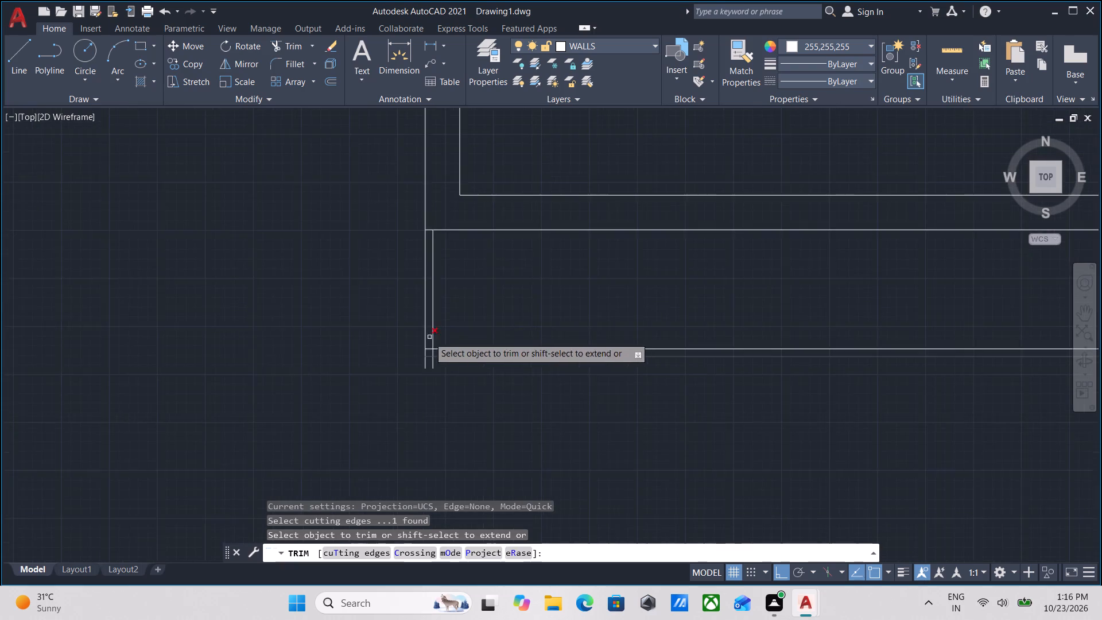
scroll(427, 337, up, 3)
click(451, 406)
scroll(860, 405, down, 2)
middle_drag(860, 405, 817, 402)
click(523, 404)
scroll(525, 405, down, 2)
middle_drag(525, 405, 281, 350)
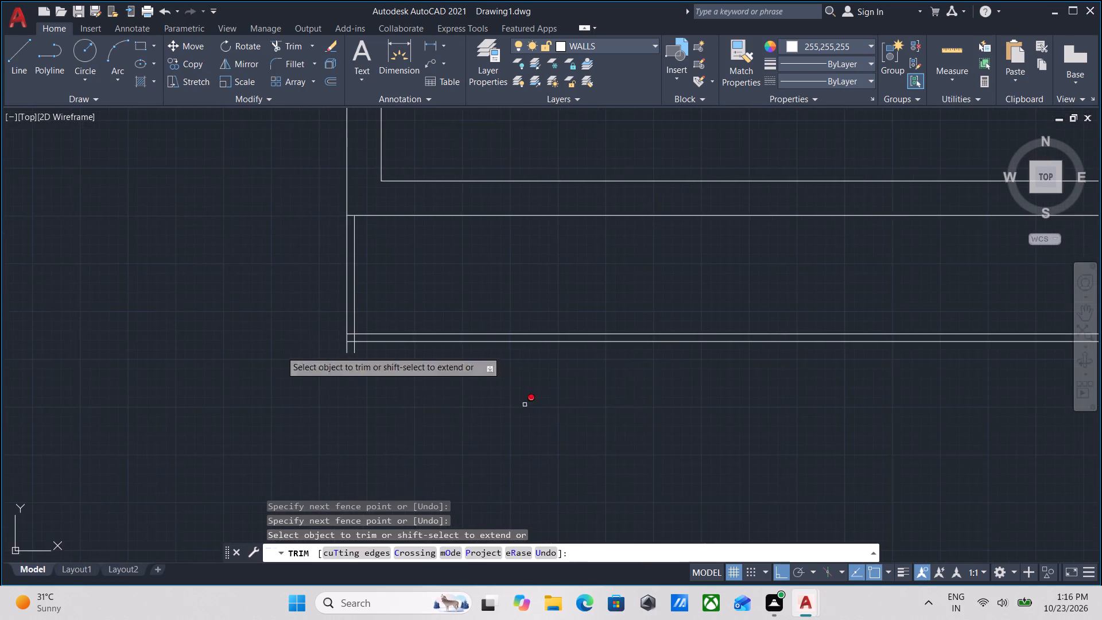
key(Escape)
Trim both east-side lines where they overshoot the outer south line of the new outline.
scroll(546, 402, down, 2)
middle_drag(546, 402, 325, 397)
scroll(565, 379, up, 2)
middle_drag(597, 390, 632, 428)
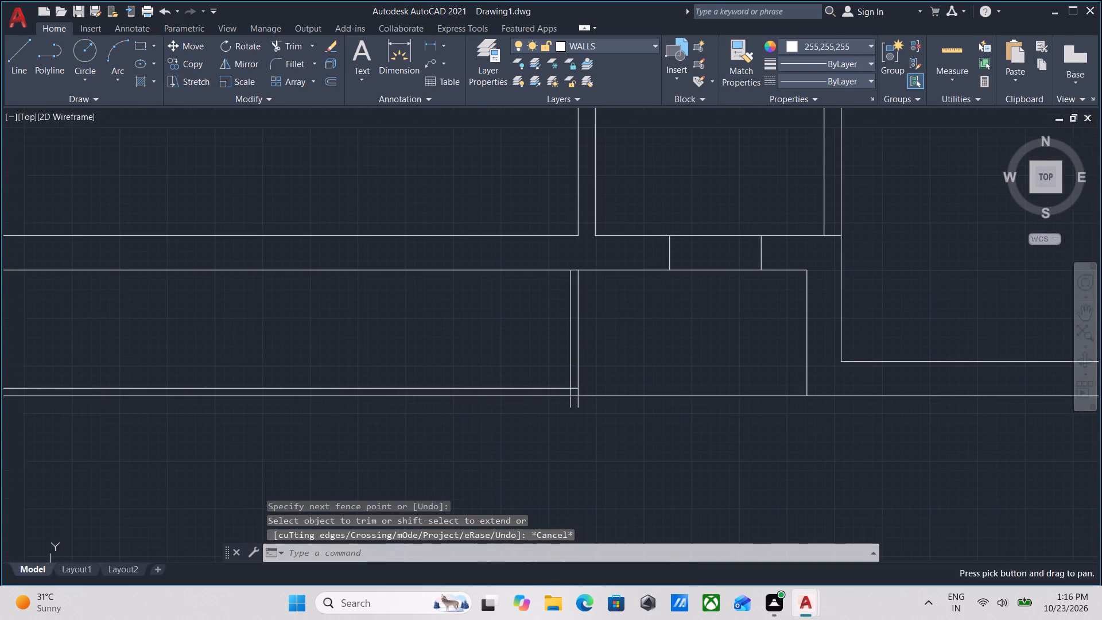
text(TR)
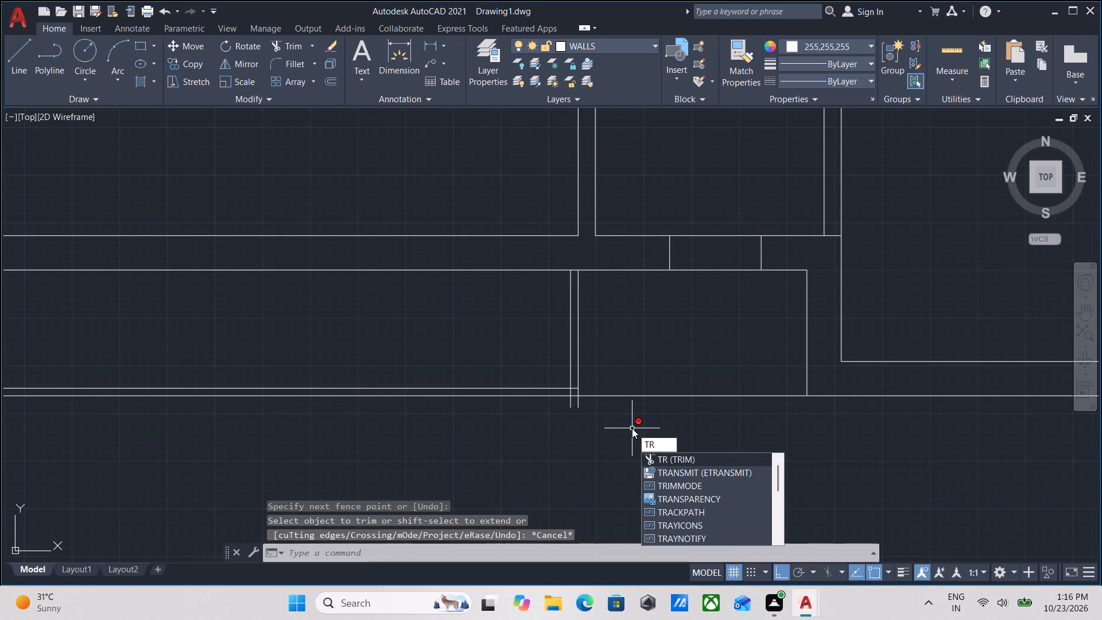
key(Return)
middle_drag(609, 423, 740, 410)
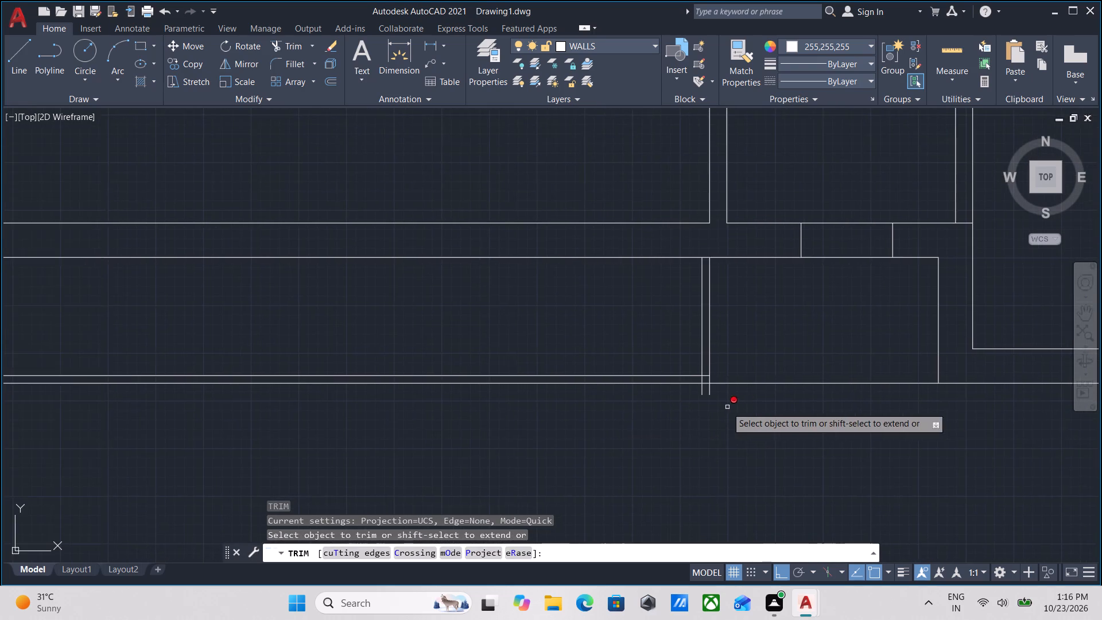
scroll(723, 401, up, 2)
click(711, 377)
click(595, 382)
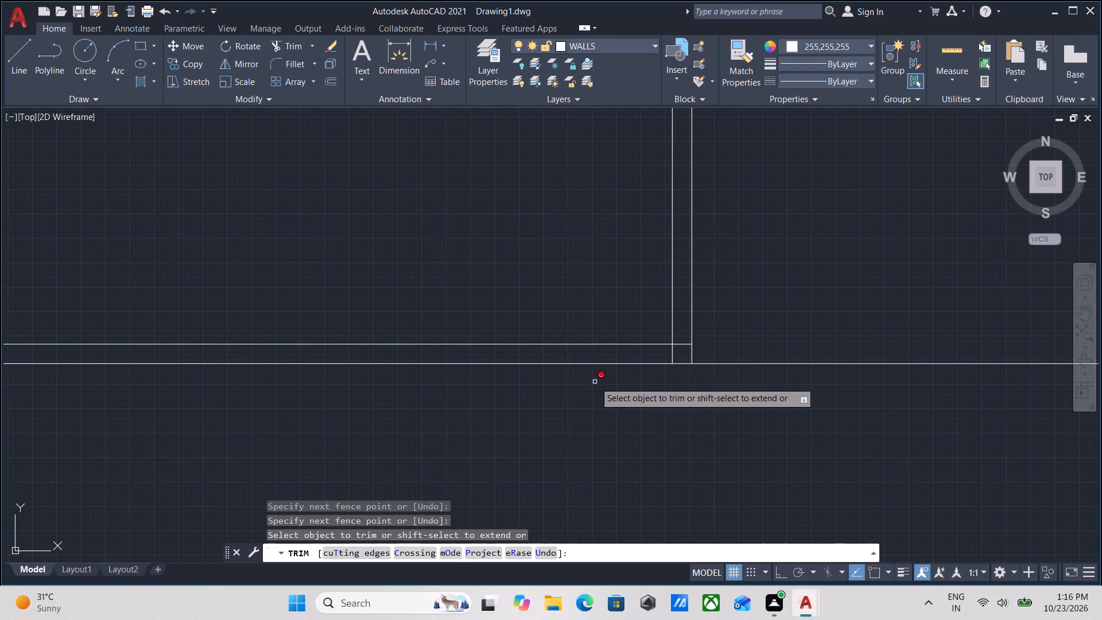
Trim both west-side lines where they overshoot the outer south line of the new outline.
scroll(595, 382, down, 2)
middle_drag(595, 382, 863, 367)
middle_drag(461, 373, 773, 359)
scroll(450, 354, up, 1)
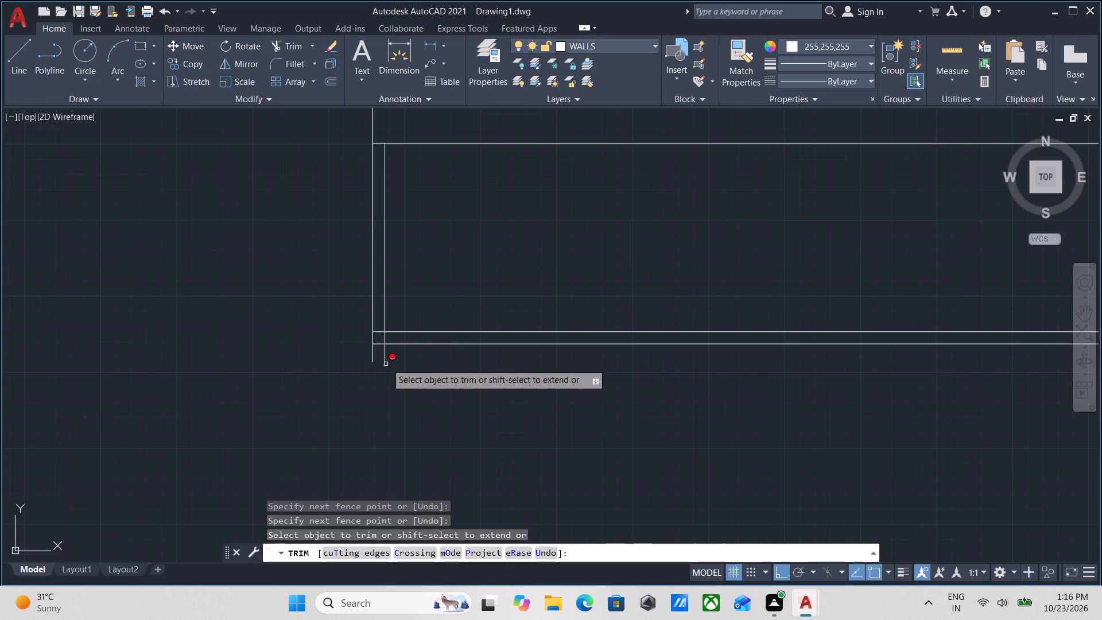
click(392, 360)
click(335, 350)
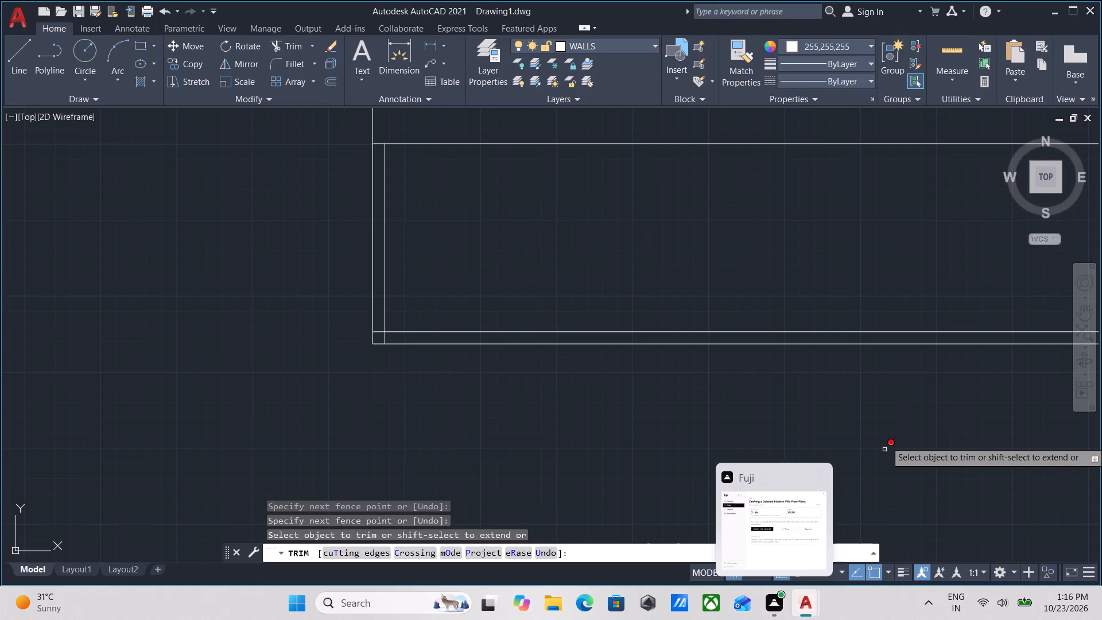
scroll(852, 454, down, 1)
middle_drag(743, 458, 518, 555)
scroll(505, 511, down, 1)
middle_drag(502, 504, 445, 439)
key(Escape)
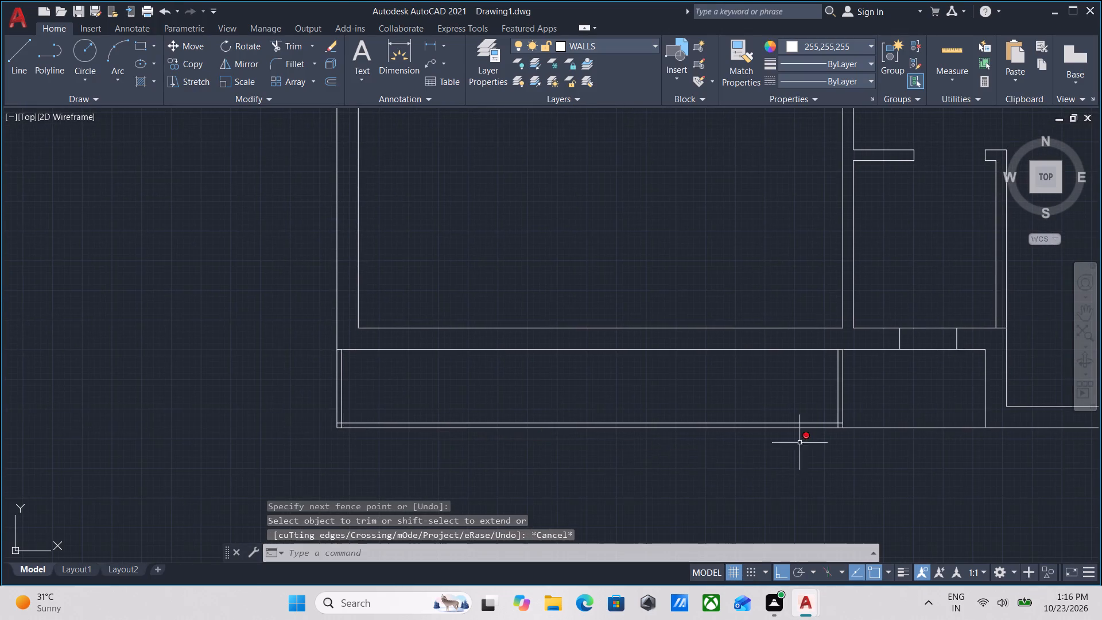
Trim the crossing inner line stubs at the new outline's southeast corner so the inner lines form a clean corner.
scroll(814, 440, up, 2)
middle_drag(913, 454, 804, 472)
text(TR)
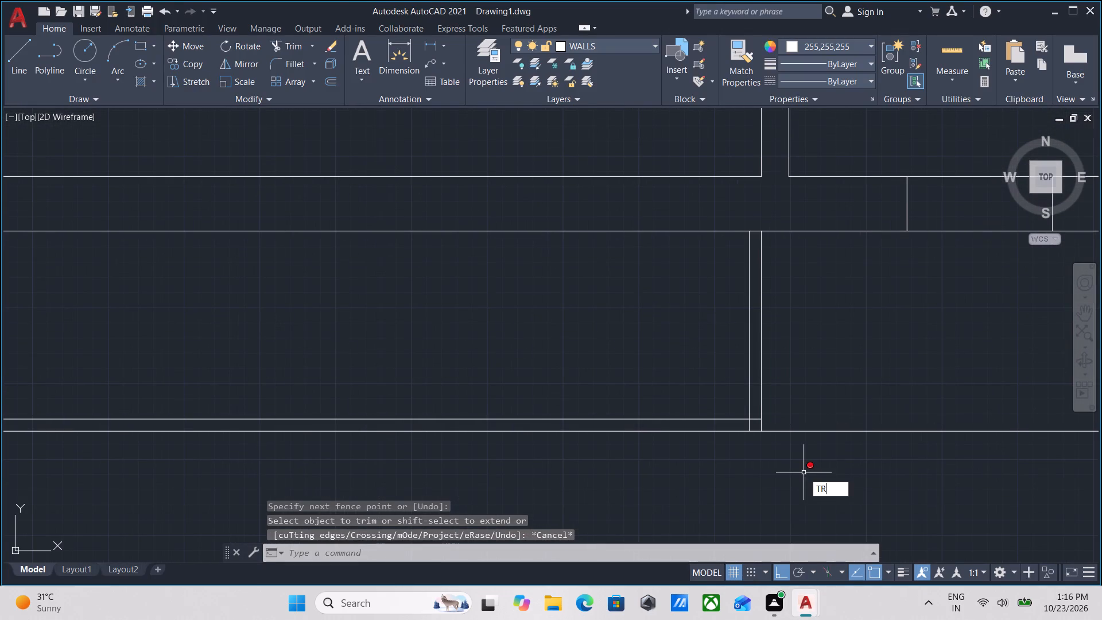
key(Return)
scroll(738, 431, up, 3)
click(824, 367)
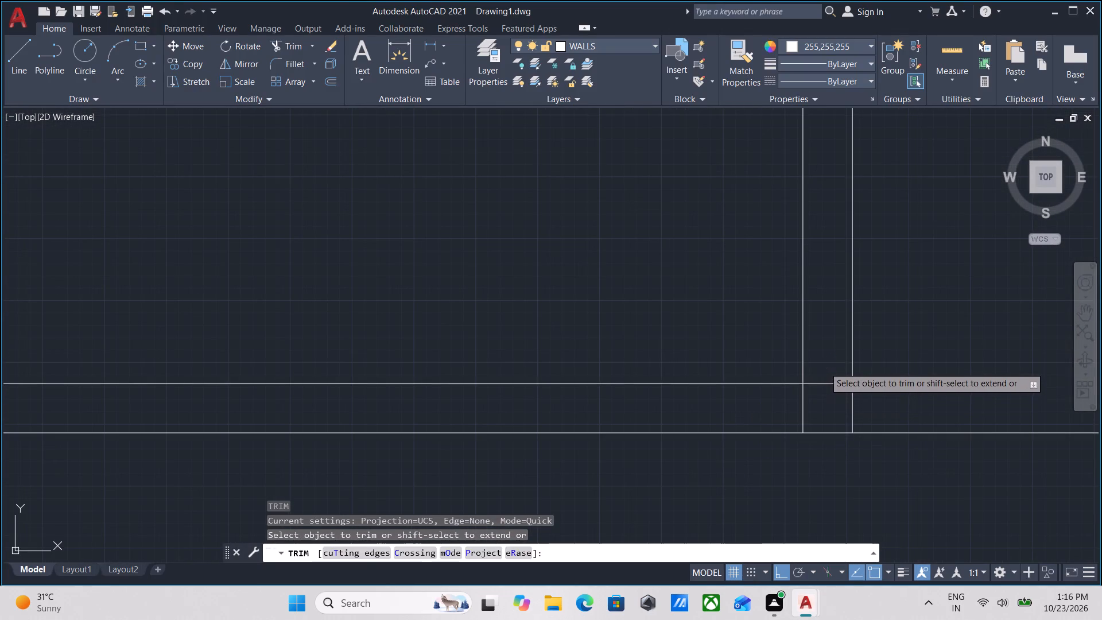
click(824, 400)
click(815, 404)
click(750, 405)
key(Escape)
scroll(750, 405, down, 3)
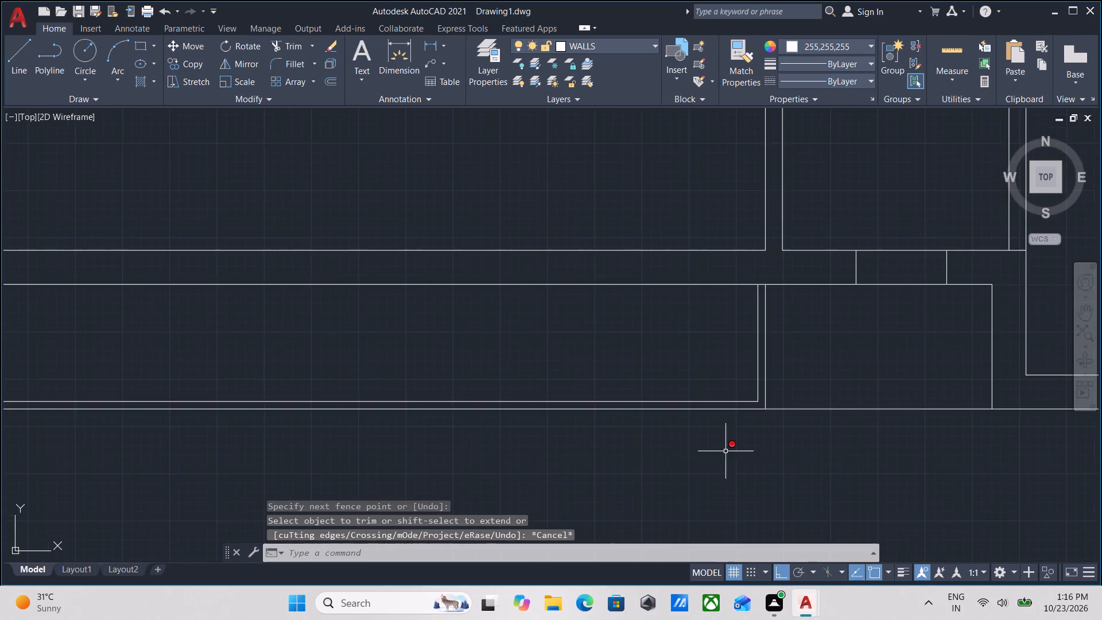
Trim the crossing inner line stubs at the new outline's southwest corner so the inner lines form a clean corner.
scroll(707, 460, down, 2)
middle_drag(650, 466, 859, 420)
middle_drag(523, 434, 626, 429)
scroll(557, 420, up, 2)
middle_drag(557, 420, 562, 476)
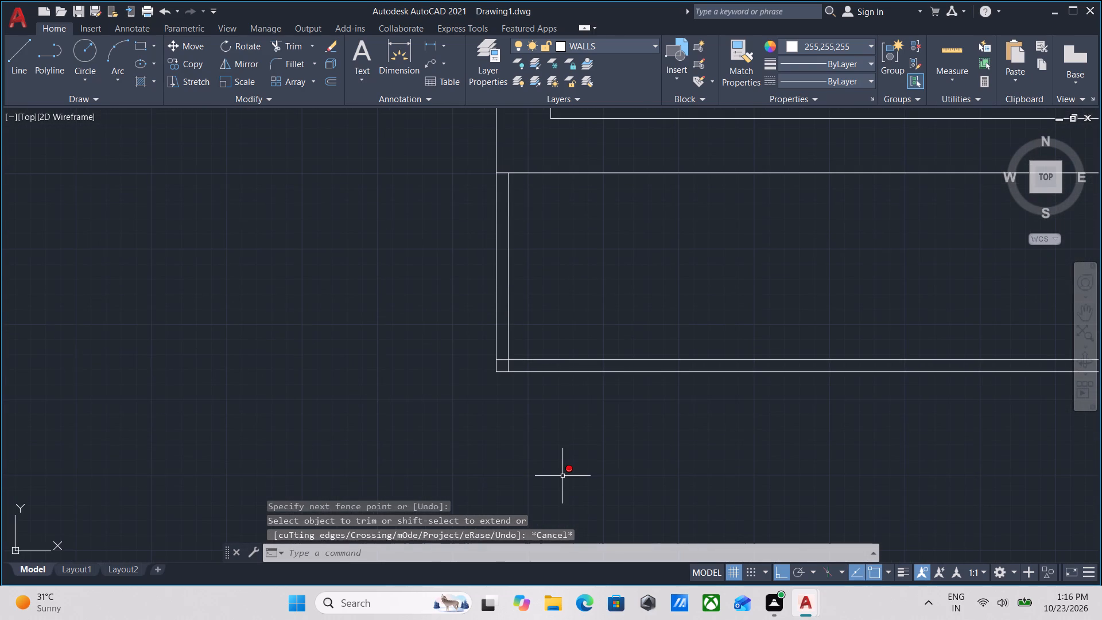
text(TR)
key(Return)
scroll(531, 413, up, 2)
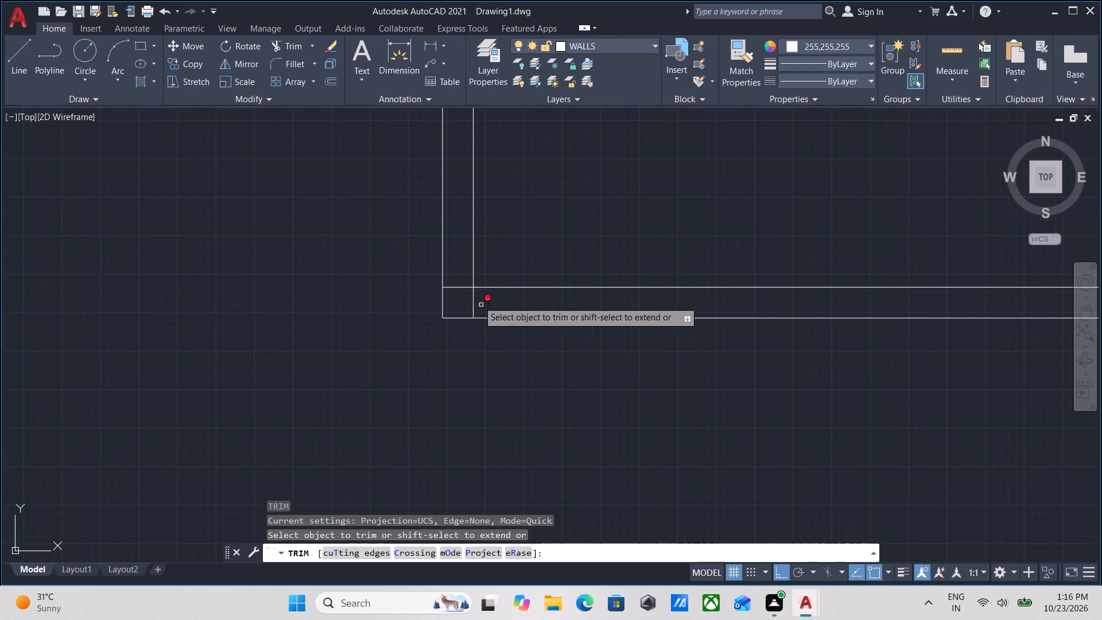
scroll(474, 289, up, 2)
click(443, 254)
click(421, 305)
click(425, 316)
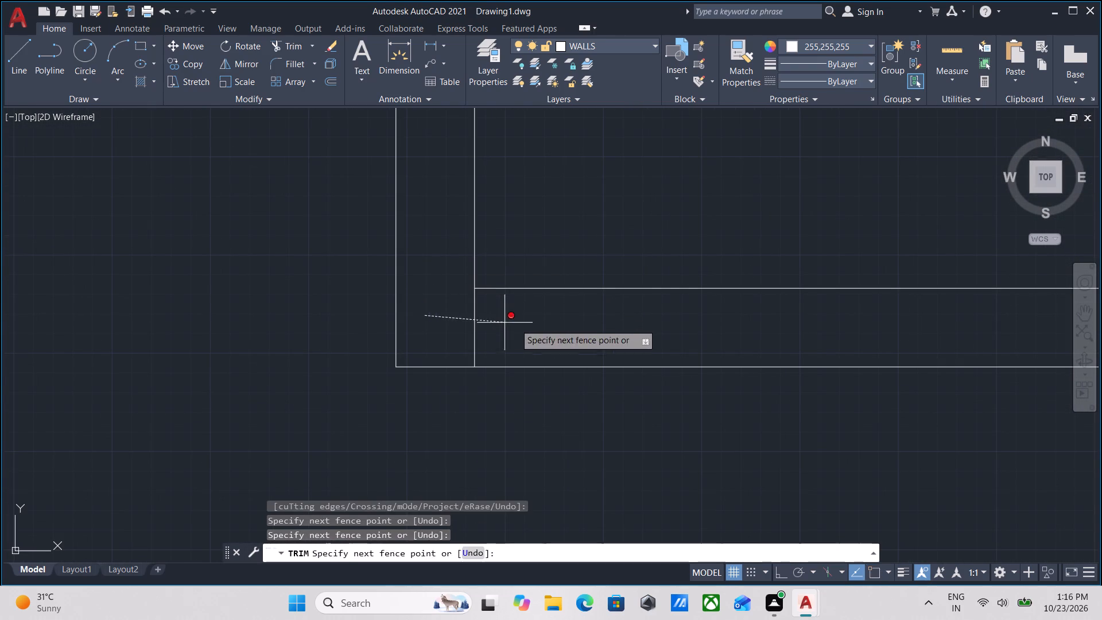
click(525, 324)
key(Escape)
Change the linetype of the south edge line between the double-line outline and the southeast room to ACAD_ISO02W100.
scroll(572, 314, down, 3)
scroll(783, 401, down, 2)
middle_drag(783, 401, 679, 421)
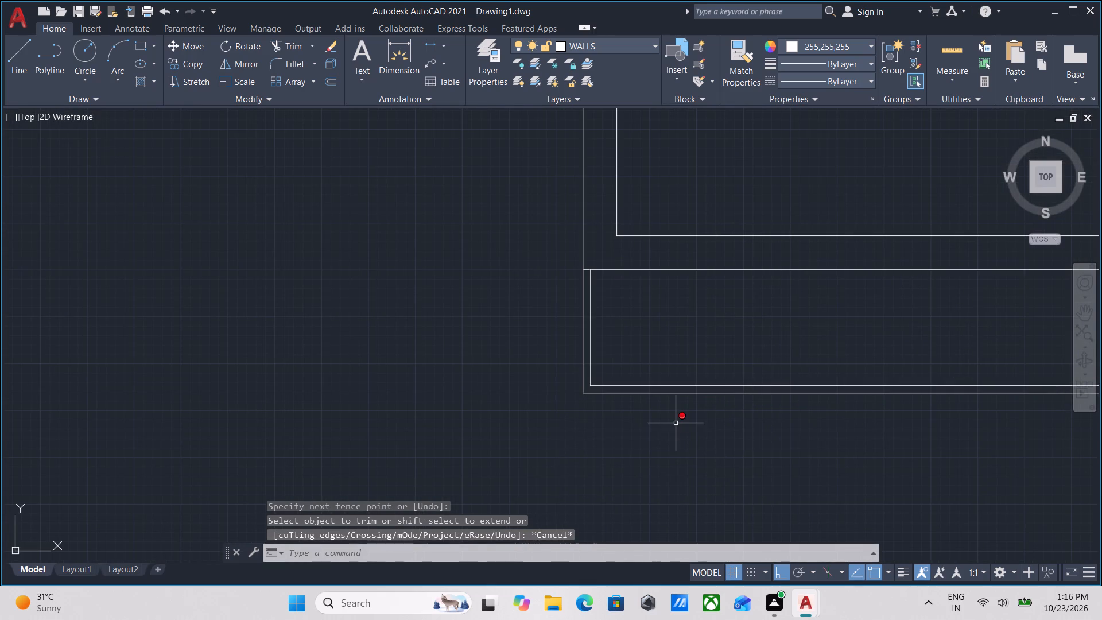
scroll(676, 423, down, 3)
middle_drag(676, 423, 445, 436)
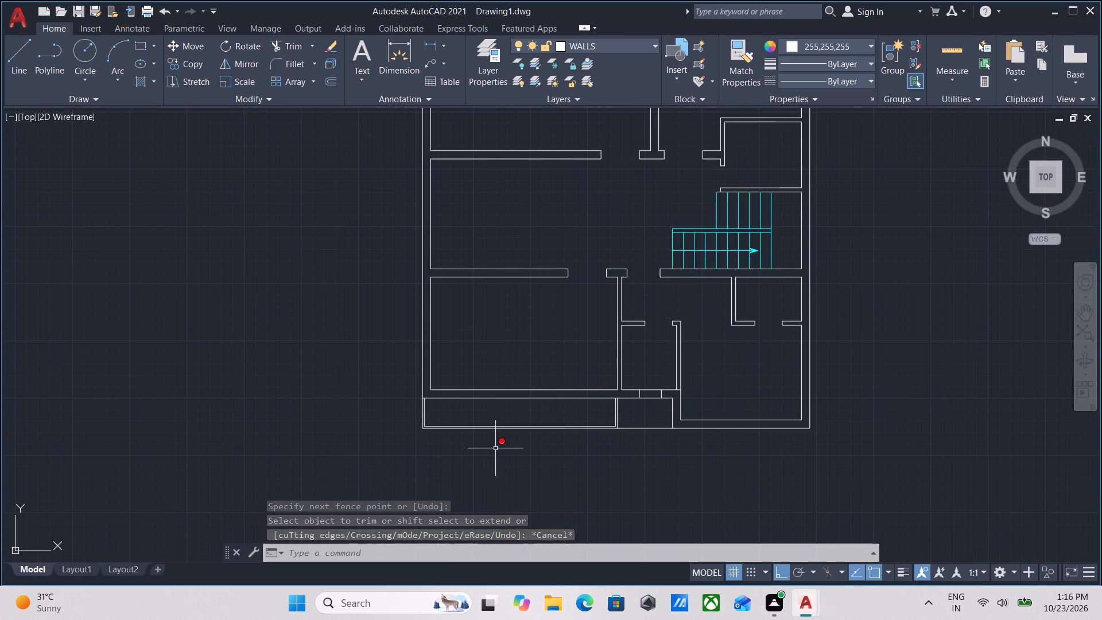
scroll(666, 460, up, 2)
click(627, 374)
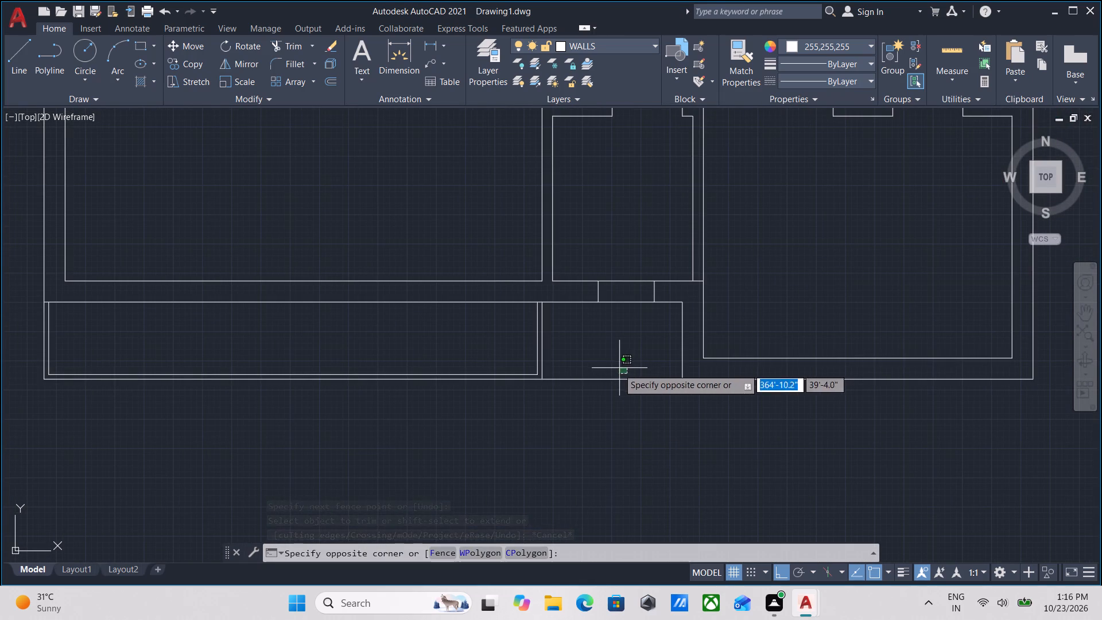
click(583, 404)
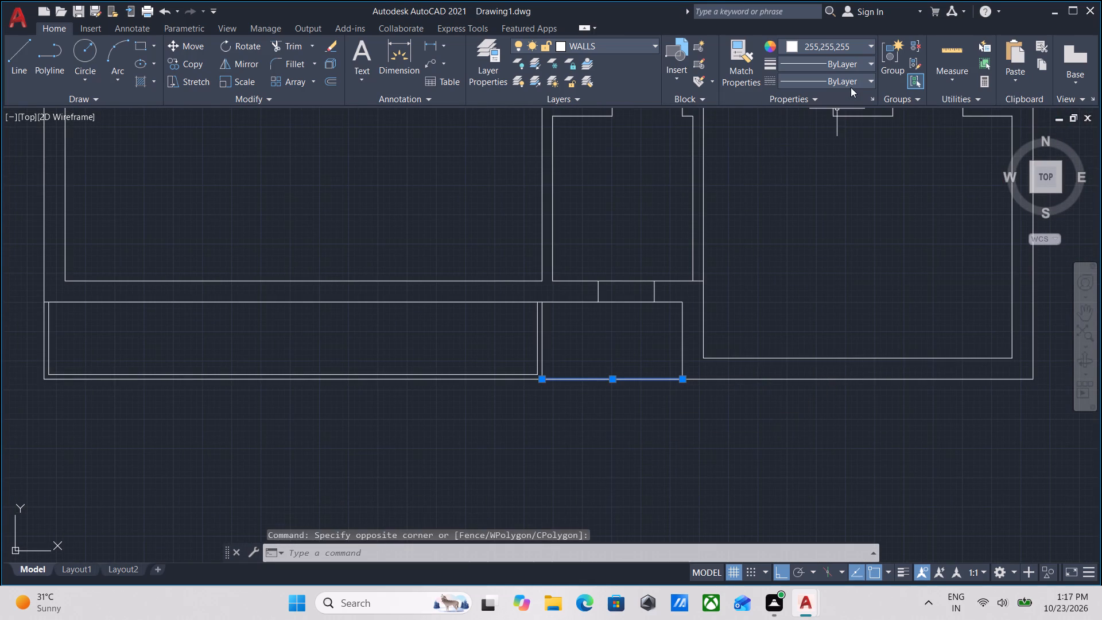
click(851, 87)
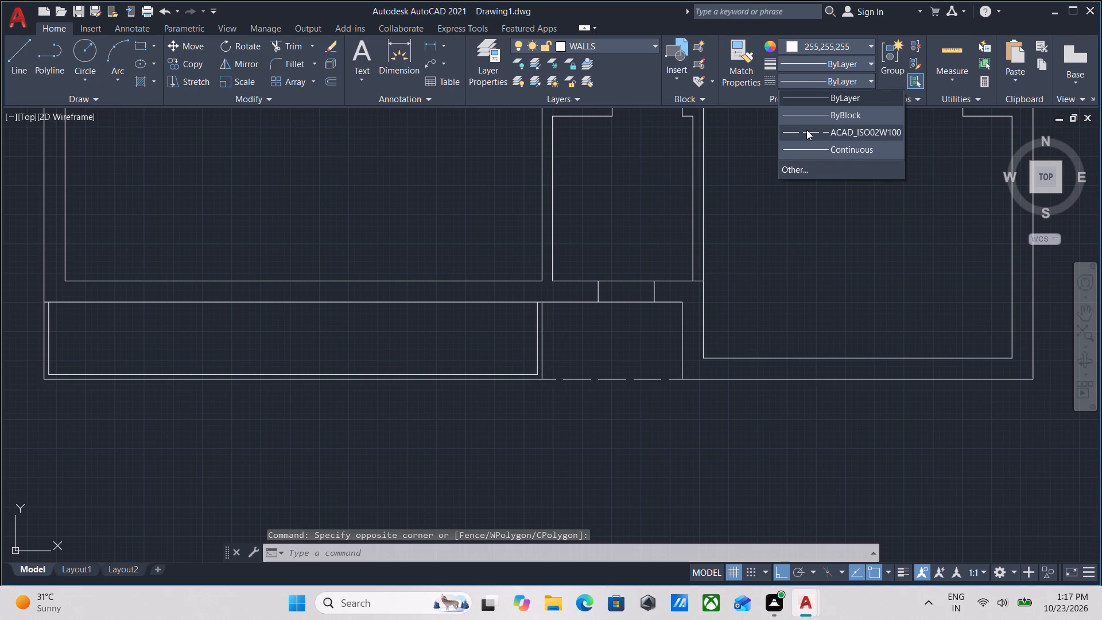
click(806, 130)
scroll(770, 289, down, 1)
middle_drag(770, 289, 682, 397)
key(Escape)
Examine the whole plan, from the southern edge up to the north wall.
scroll(695, 389, down, 1)
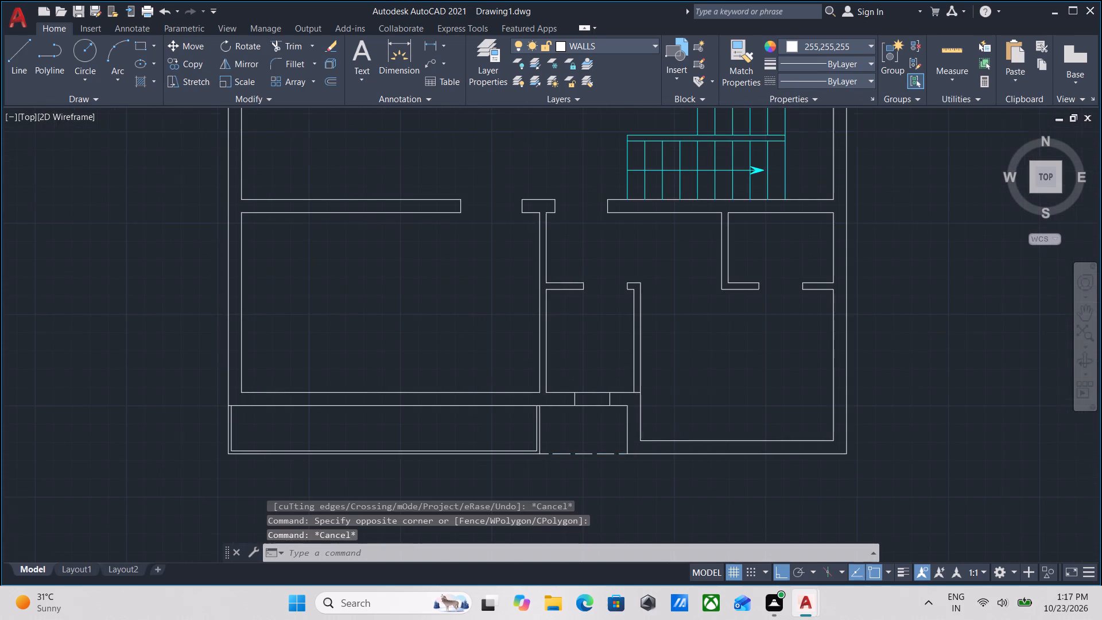
scroll(695, 389, down, 1)
middle_drag(695, 389, 688, 428)
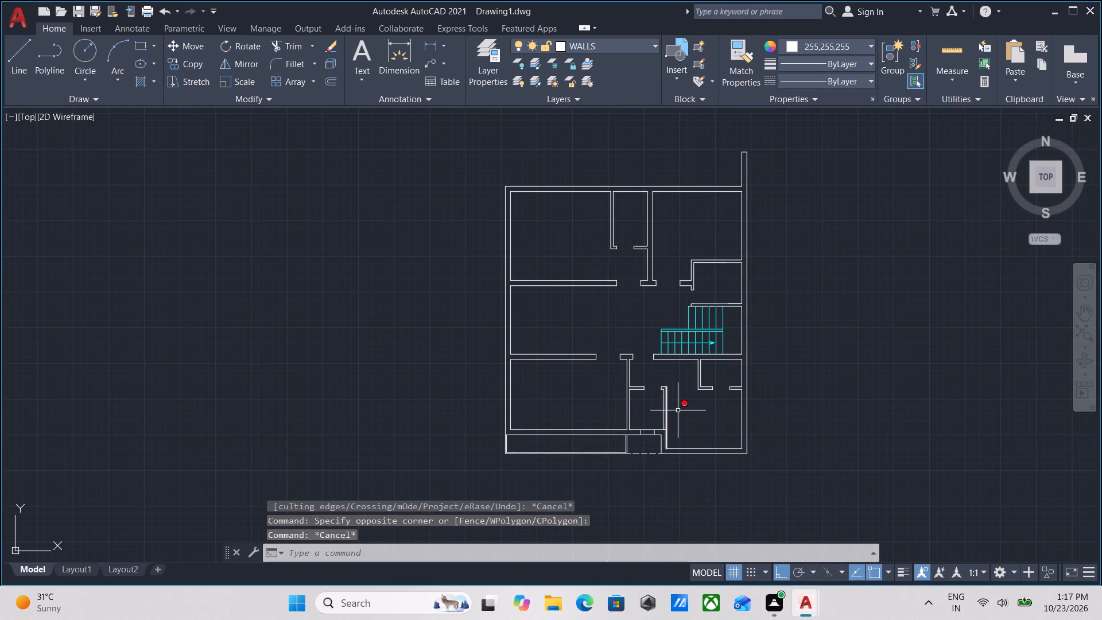
scroll(631, 478, up, 2)
scroll(678, 347, down, 1)
middle_drag(675, 362, 680, 515)
scroll(599, 393, down, 1)
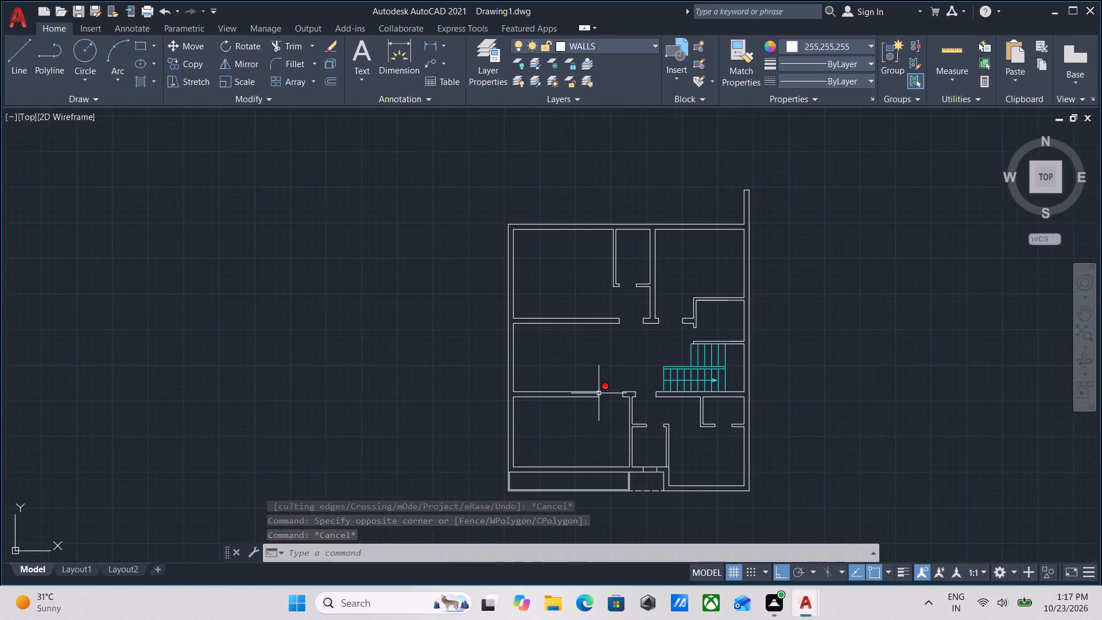
middle_drag(612, 376, 562, 427)
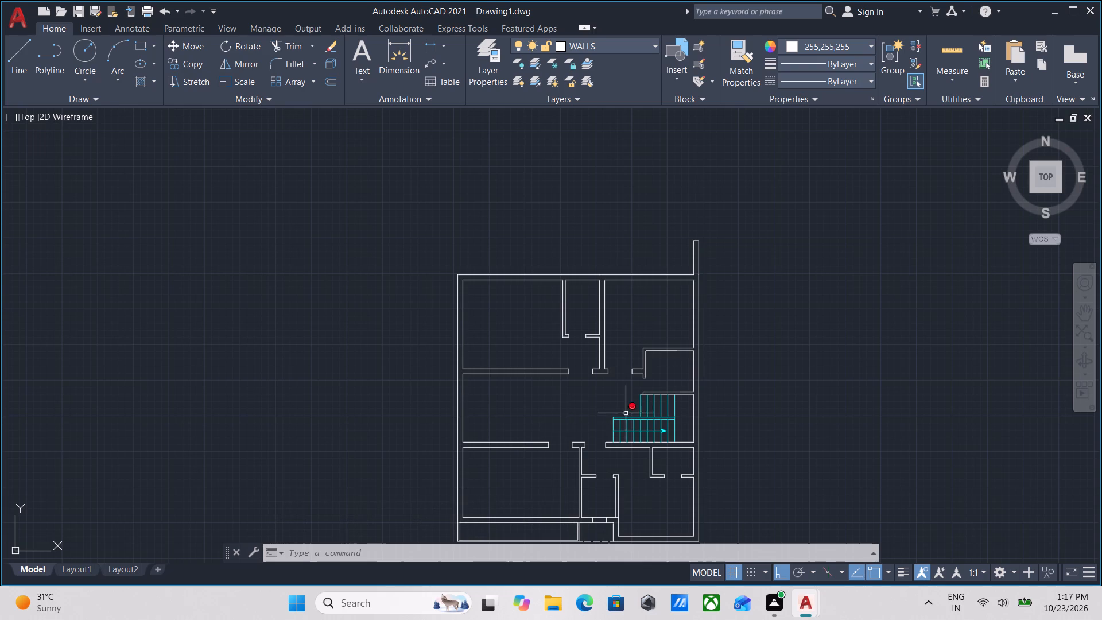
Copy the direction arrow of the staircase's lower flight straight north onto the upper flight.
scroll(688, 435, up, 2)
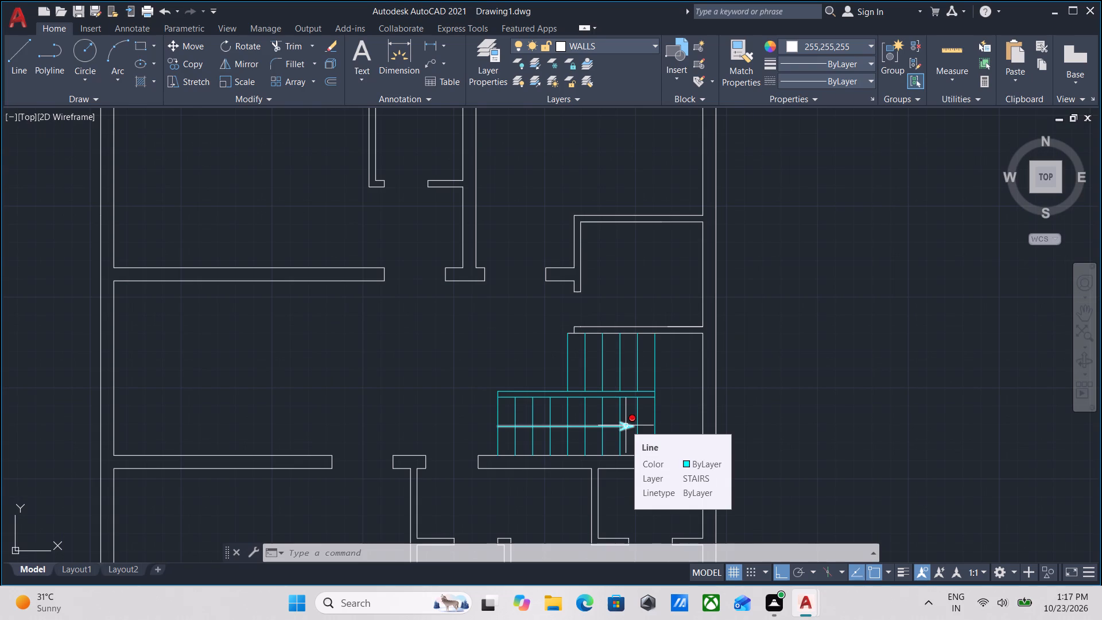
scroll(592, 422, down, 1)
scroll(569, 433, up, 2)
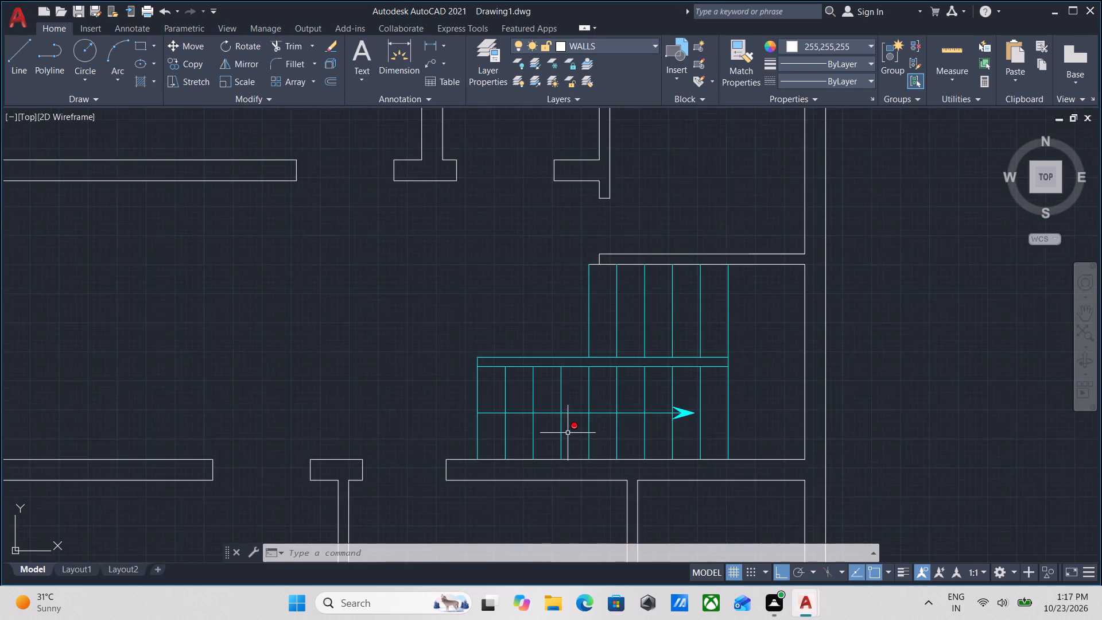
scroll(569, 424, up, 3)
drag(607, 425, 603, 418)
click(584, 343)
scroll(584, 343, down, 3)
middle_drag(587, 352, 637, 448)
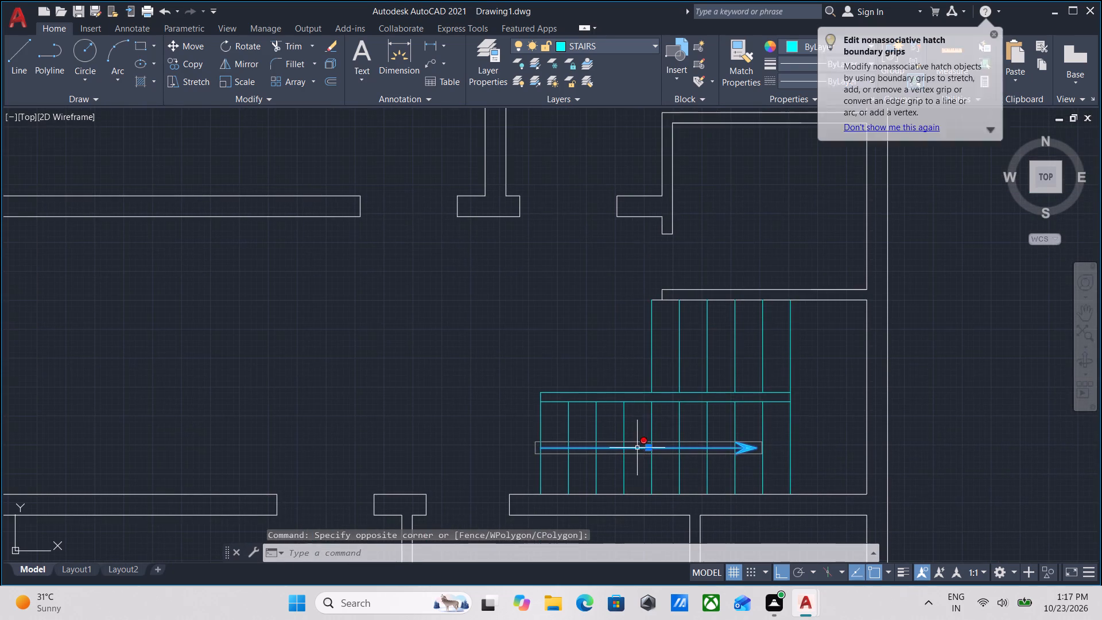
scroll(700, 450, down, 1)
middle_drag(700, 450, 719, 445)
scroll(712, 446, down, 1)
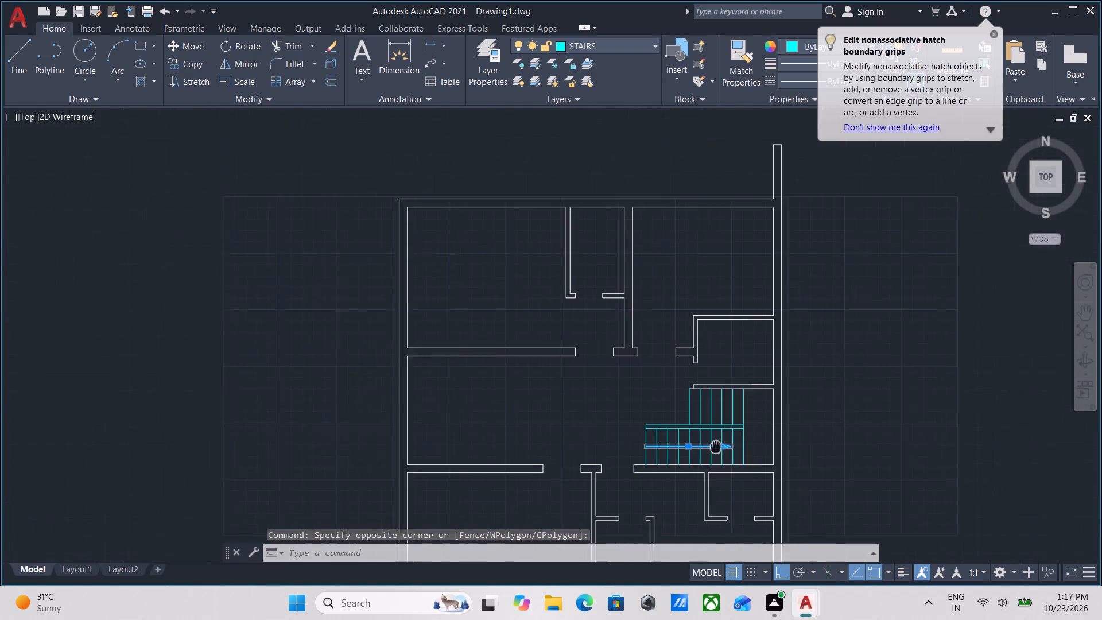
middle_drag(719, 445, 725, 445)
text(CO)
key(Return)
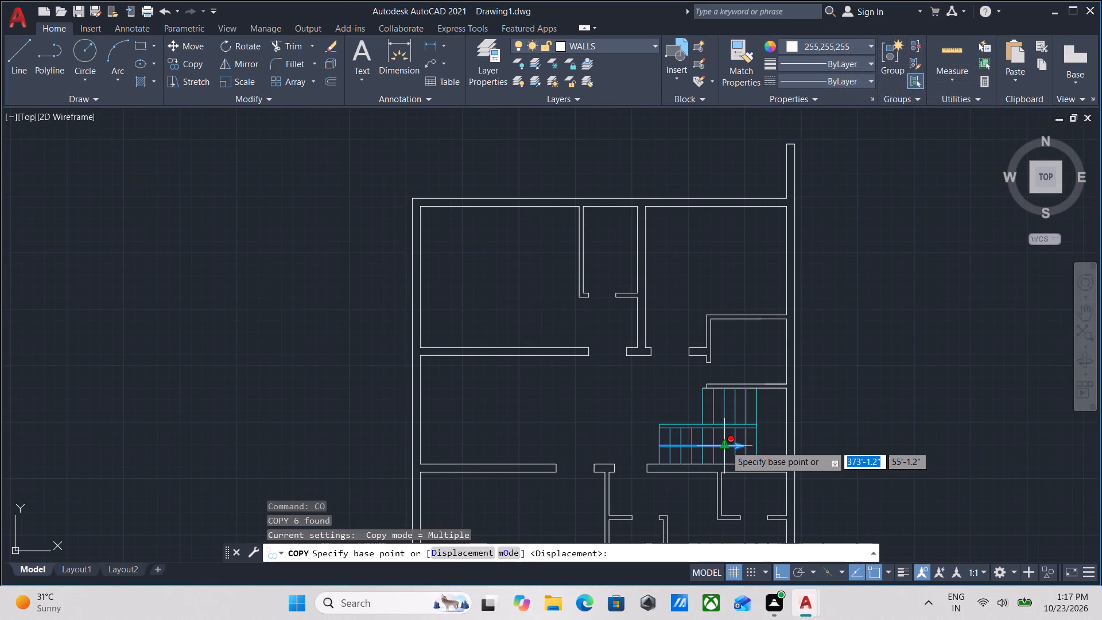
scroll(725, 445, down, 1)
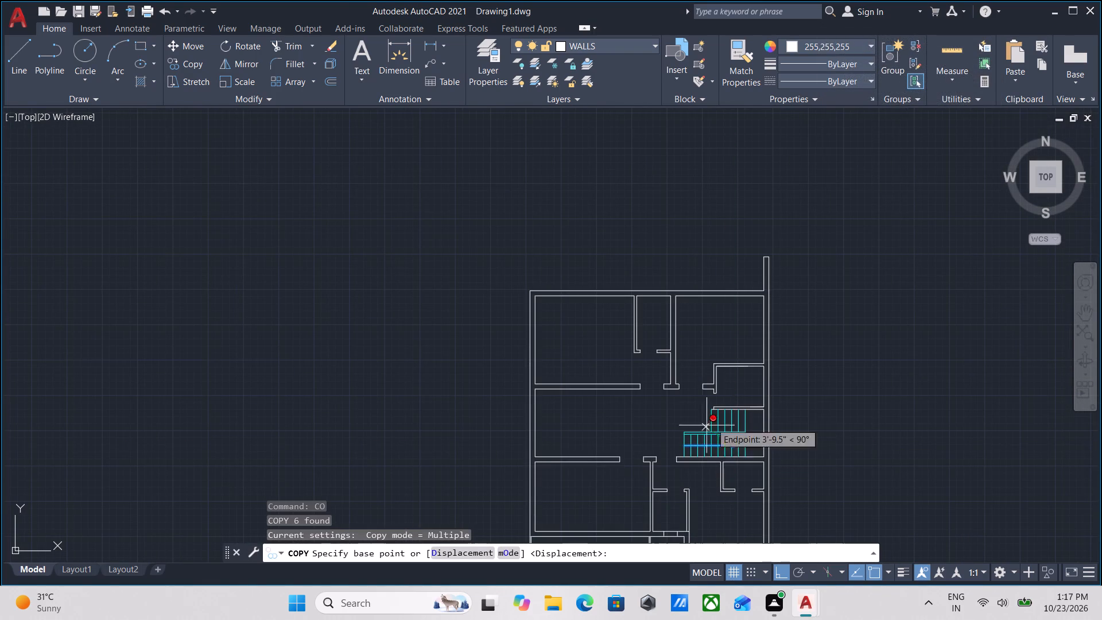
scroll(700, 437, up, 2)
click(728, 456)
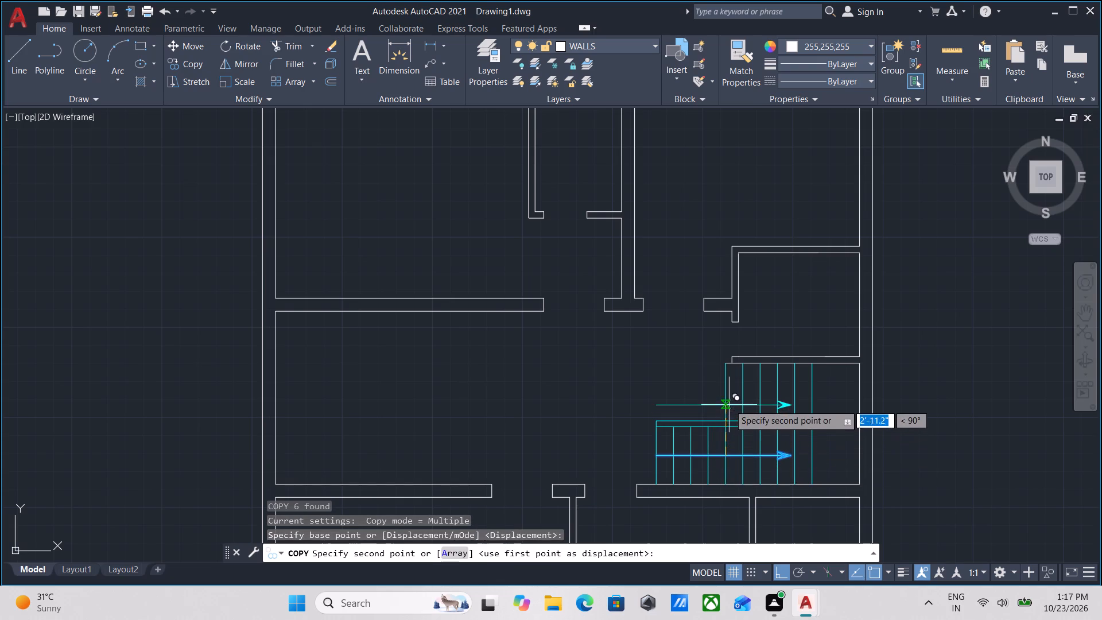
click(728, 392)
key(Escape)
scroll(704, 425, down, 1)
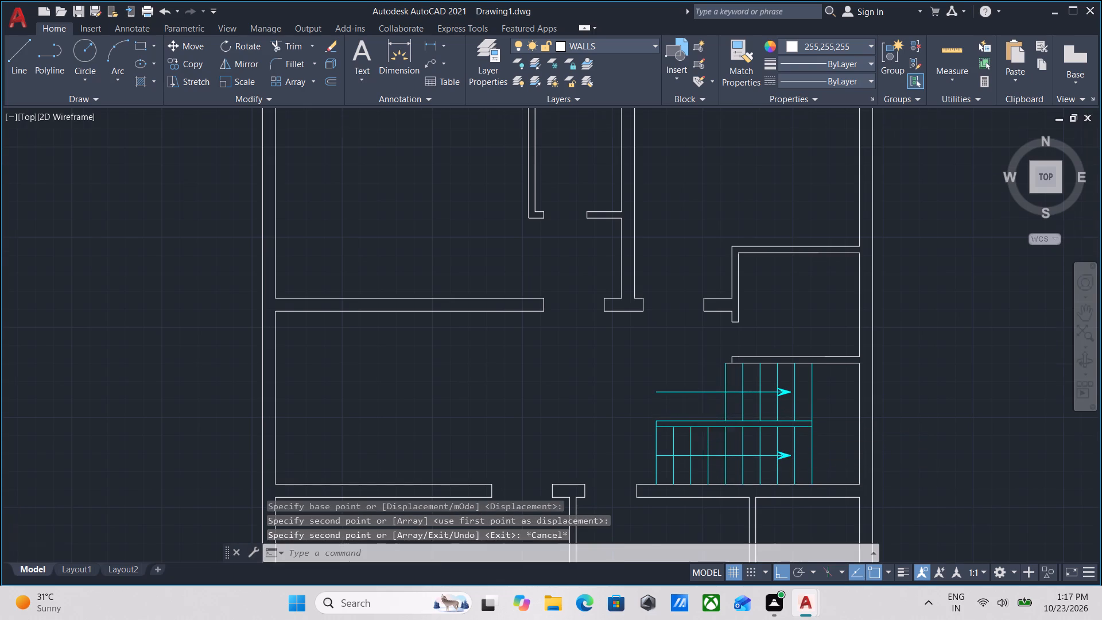
scroll(705, 426, down, 1)
key(Escape)
Examine the overall plan, including the northern rooms, staircase and southern edge.
scroll(682, 406, up, 2)
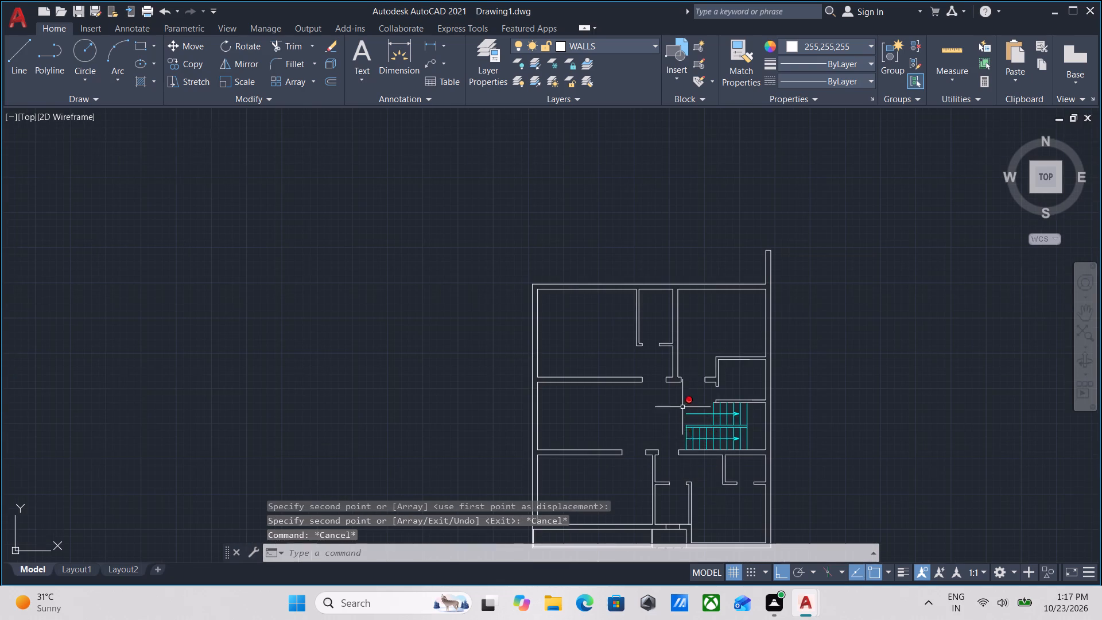
scroll(682, 405, up, 1)
middle_drag(673, 235, 648, 421)
scroll(576, 343, down, 3)
middle_drag(575, 344, 572, 315)
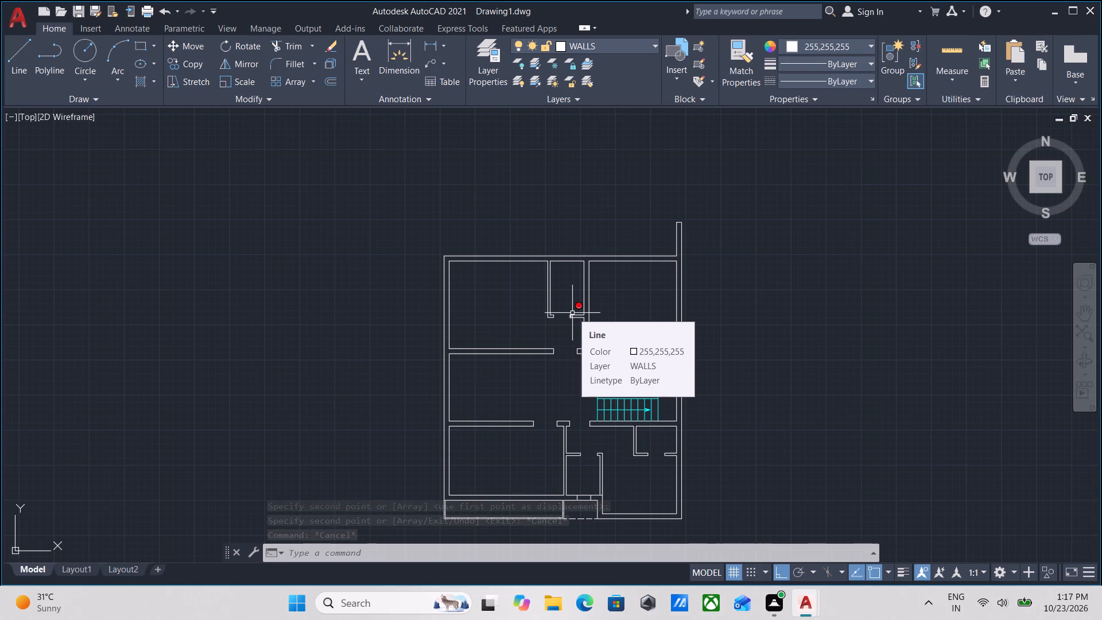
scroll(572, 313, down, 2)
scroll(554, 348, up, 1)
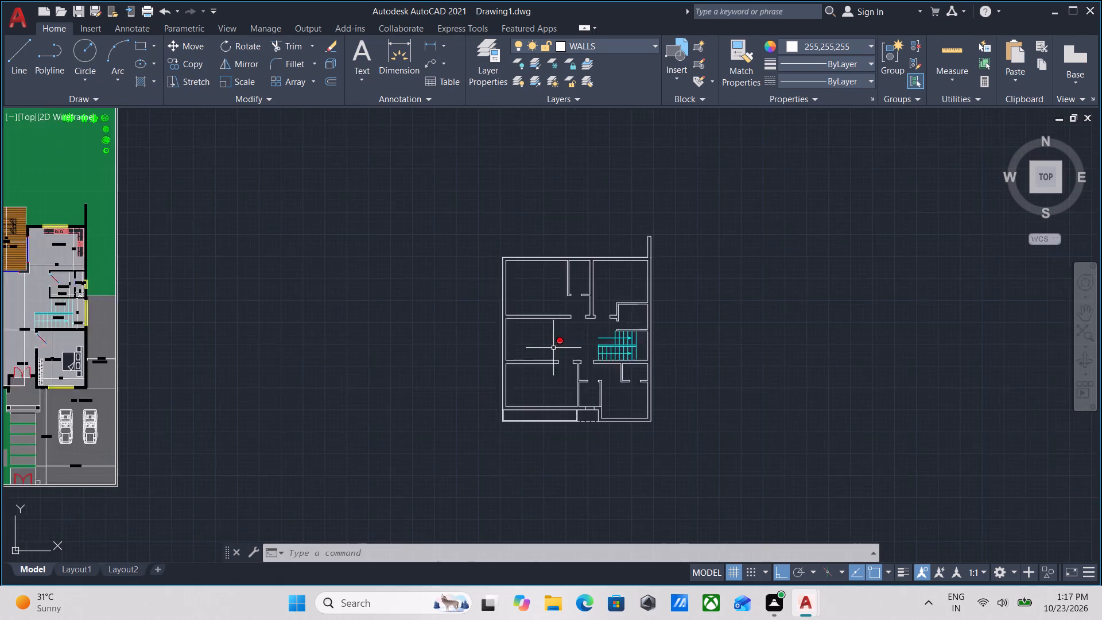
scroll(553, 348, up, 1)
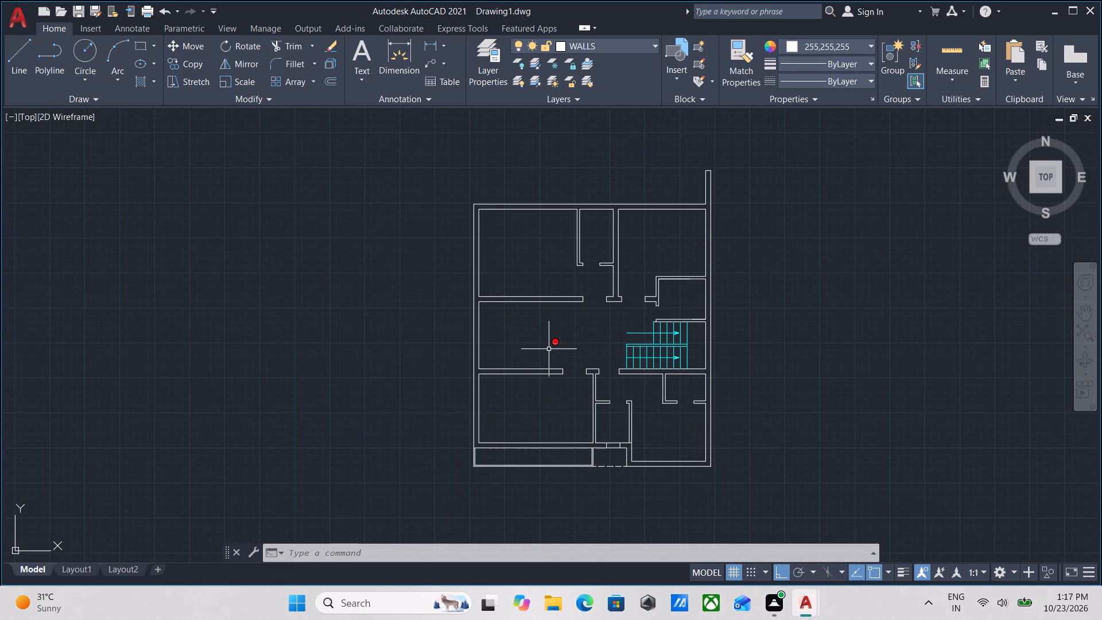
middle_drag(749, 481, 704, 369)
key(Escape)
Draw a 3' deep, 12'-6" wide three-sided outline south of the southeast room, starting from the plan's outer southeast corner.
scroll(670, 377, up, 1)
middle_drag(653, 357, 661, 404)
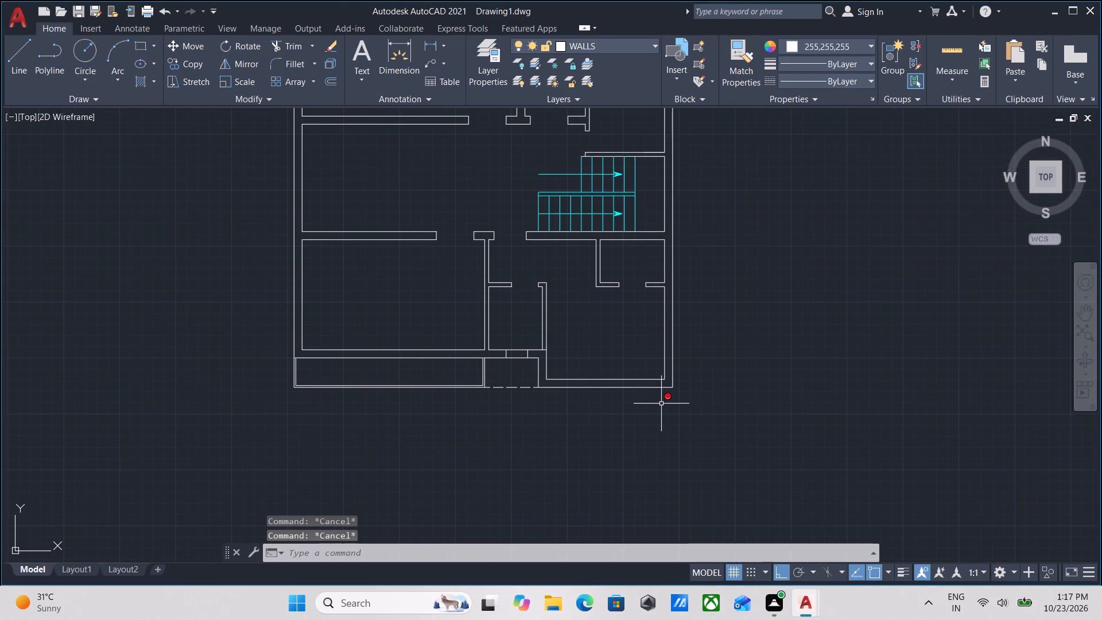
key(l)
key(Return)
scroll(662, 387, up, 2)
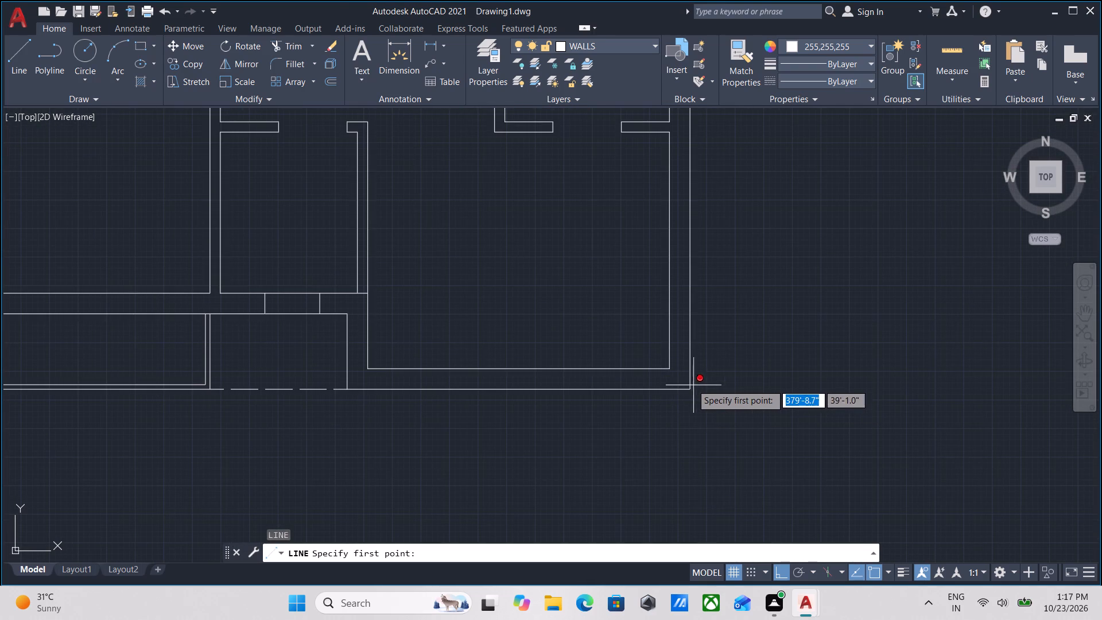
click(694, 387)
scroll(695, 536, down, 1)
middle_drag(695, 534, 693, 440)
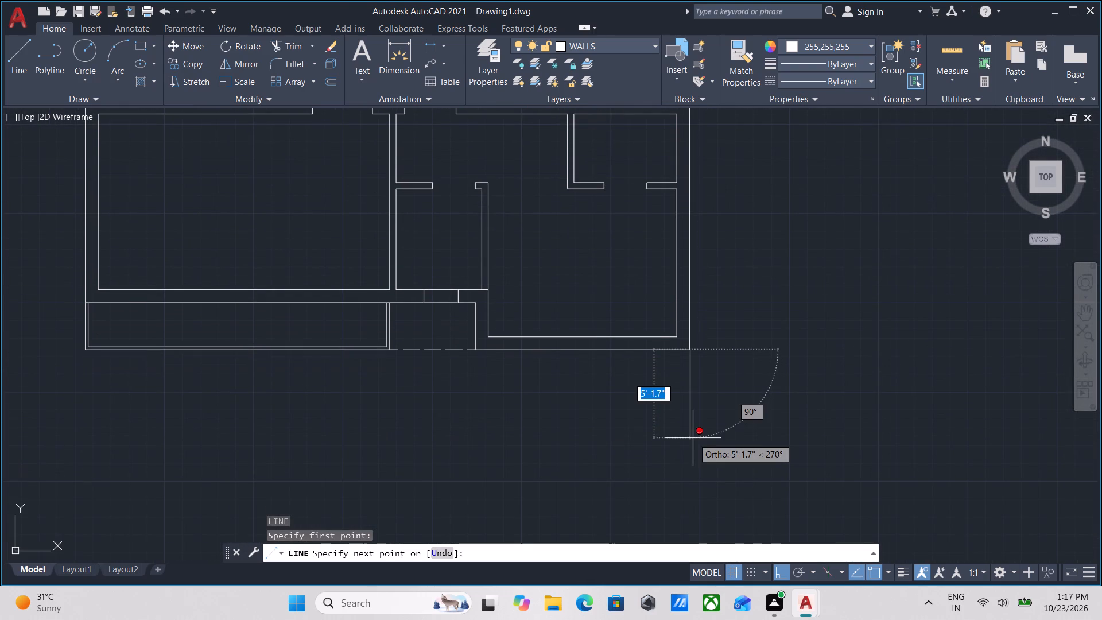
key(3)
key(apostrophe)
key(Return)
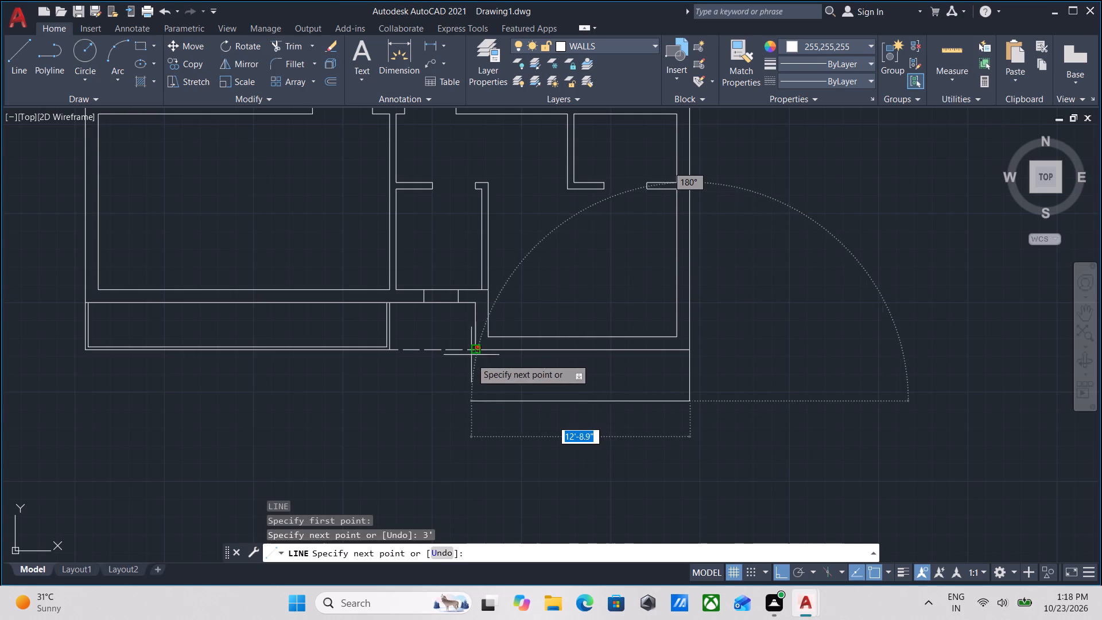
click(478, 401)
scroll(474, 348, up, 1)
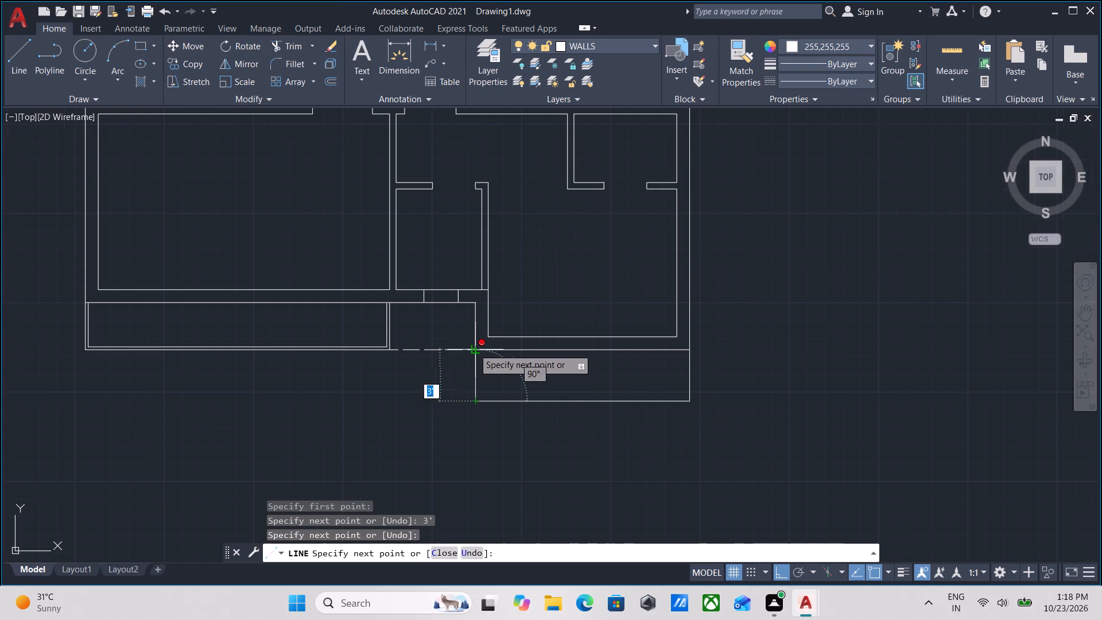
scroll(474, 348, up, 2)
click(477, 355)
key(Escape)
Offset the west line of the outline south of the southeast room 2" inward.
scroll(489, 366, down, 3)
click(510, 417)
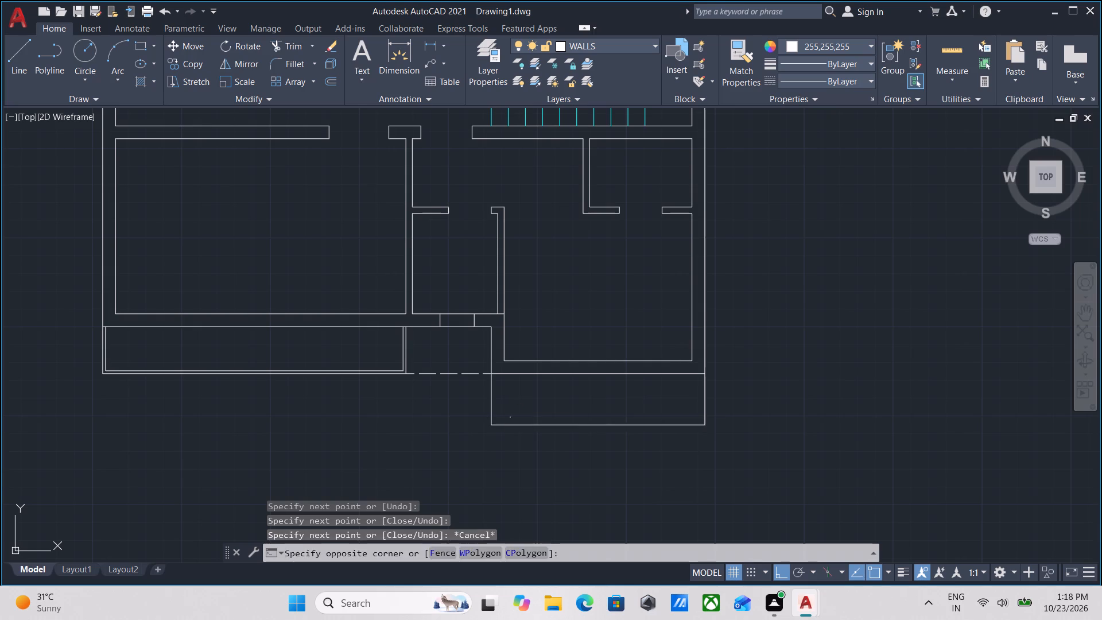
click(461, 387)
key(o)
key(Return)
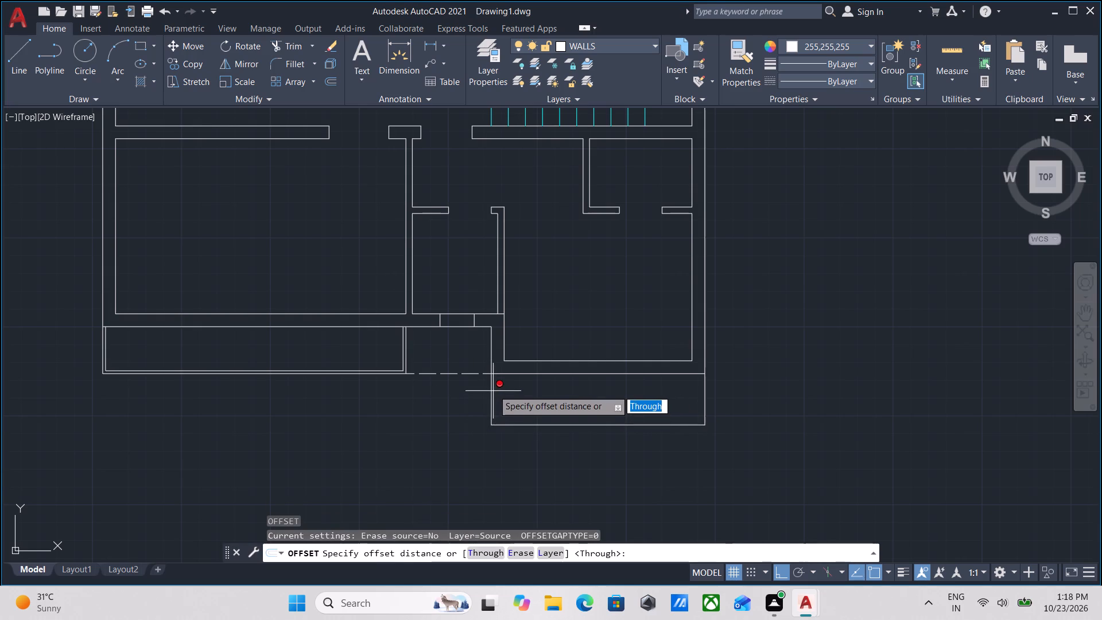
click(493, 389)
click(515, 394)
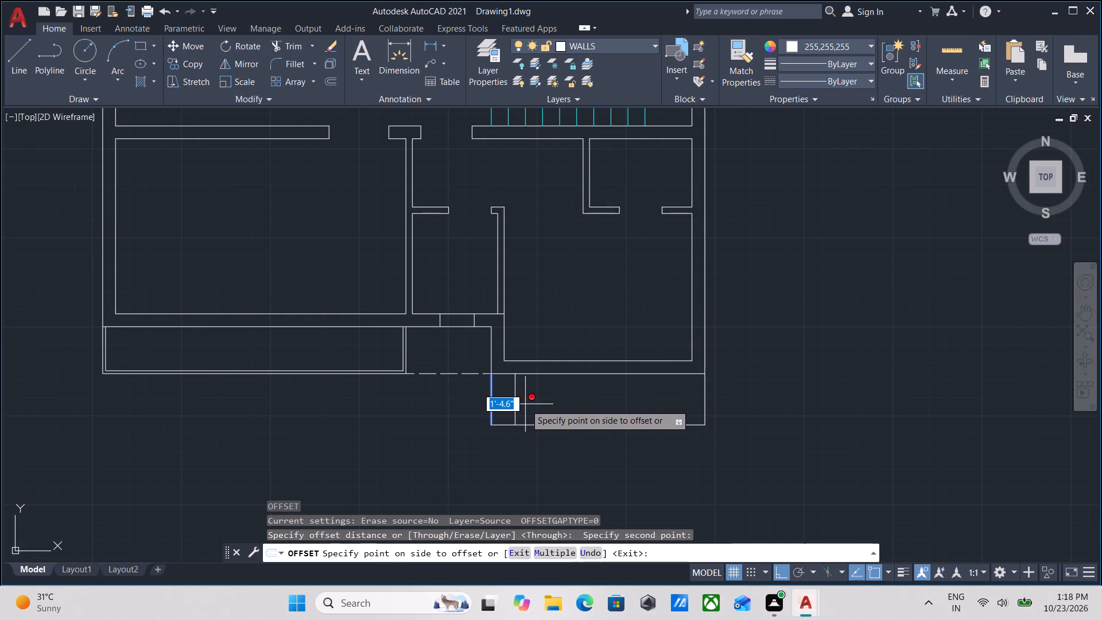
key(2)
key(shift+quotedbl)
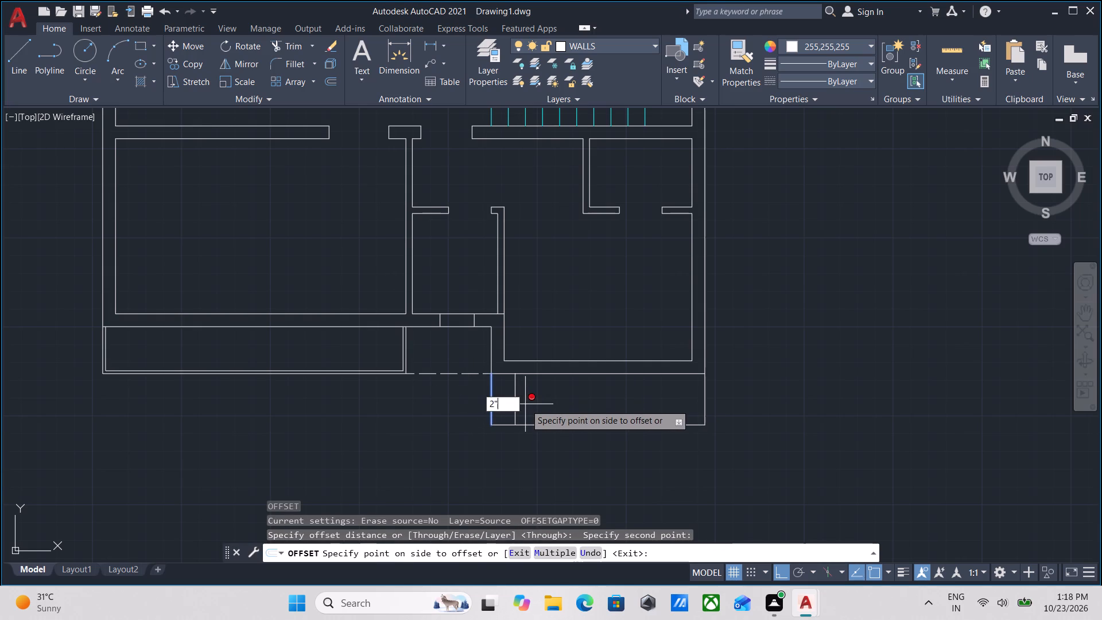
key(Return)
Offset the south and east lines of the outline south of the southeast room 2" inward.
scroll(544, 423, up, 2)
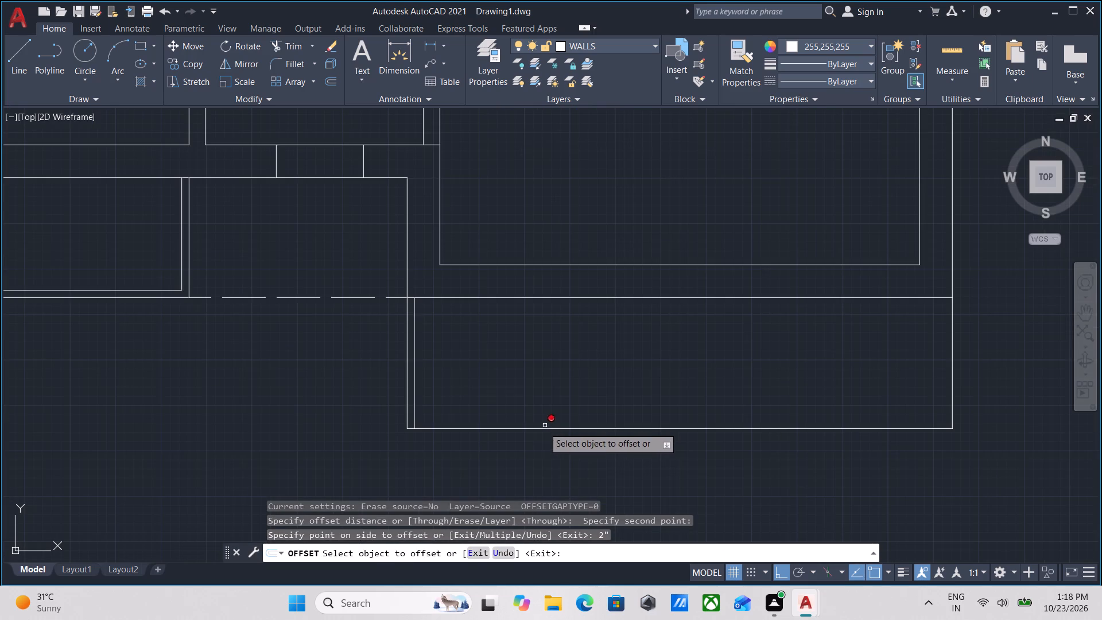
click(540, 429)
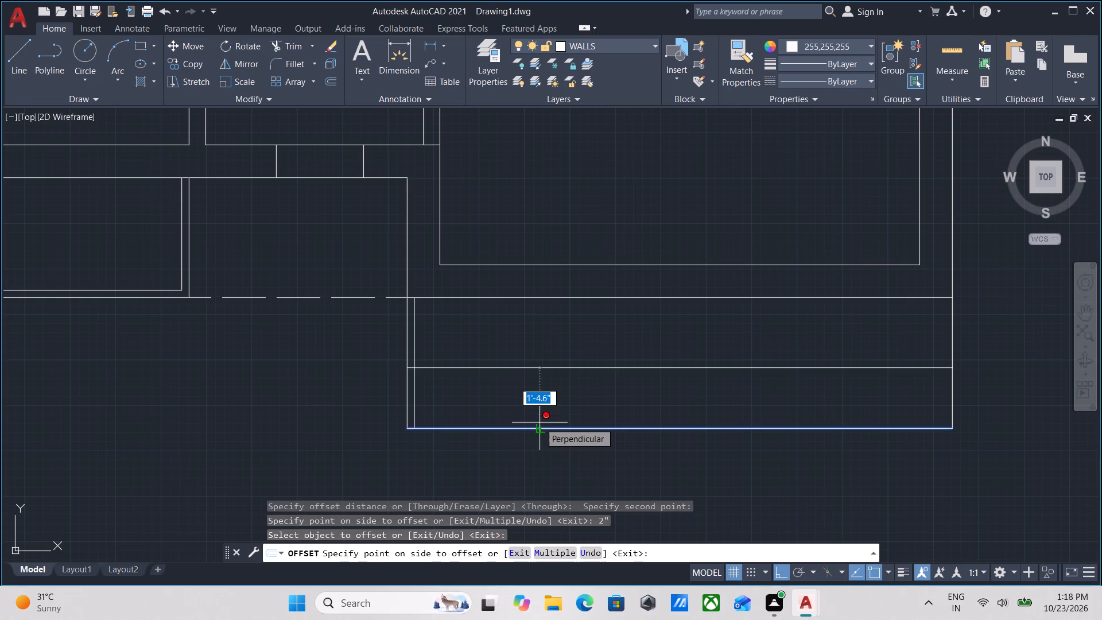
key(2)
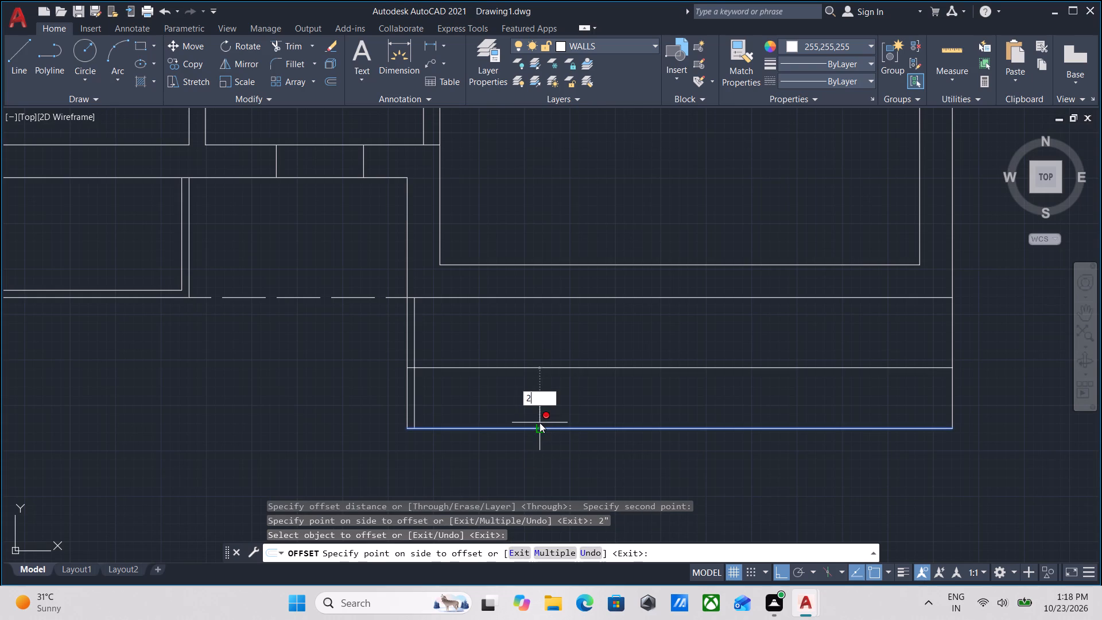
key(shift+quotedbl)
key(Return)
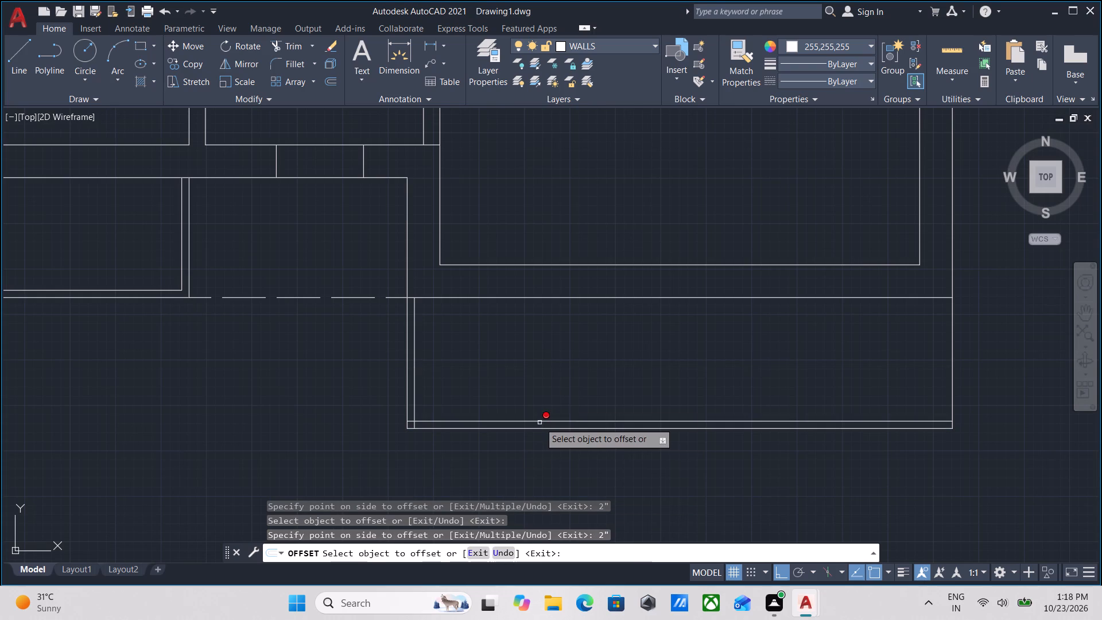
click(952, 366)
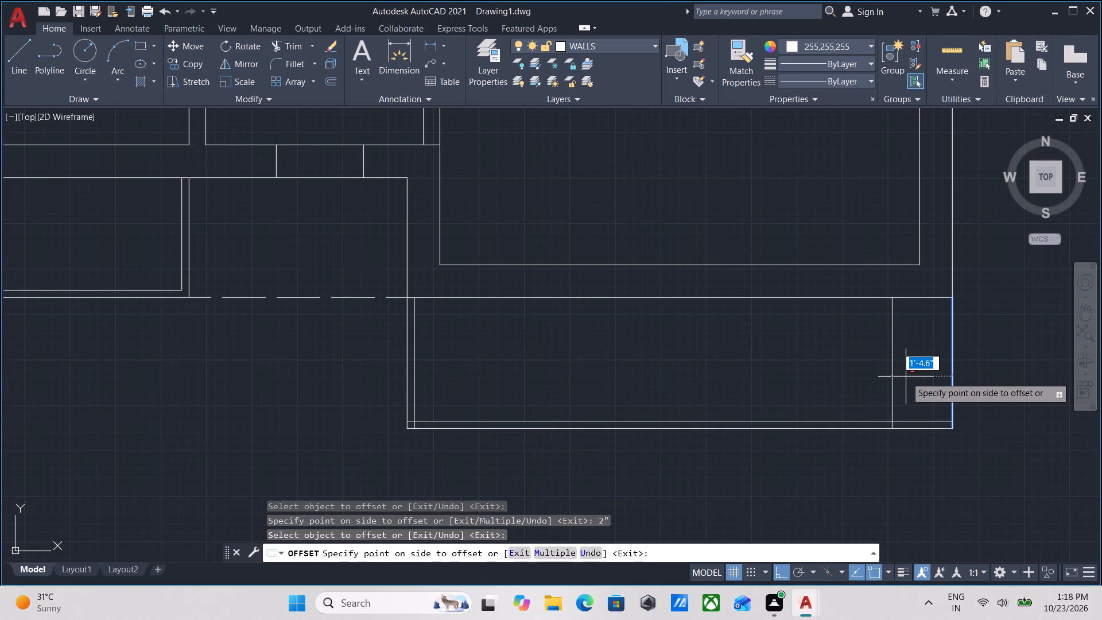
key(2)
key(shift+quotedbl)
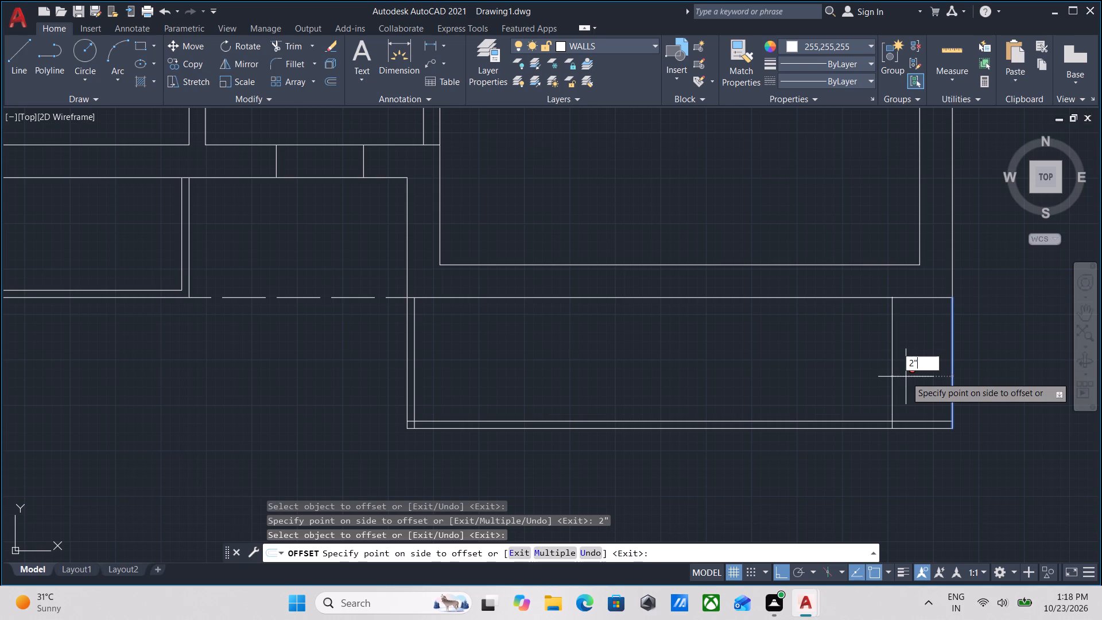
key(Return)
key(Escape)
Trim the overlapping ends of the inner lines at the southwest and southeast corners of the southeast projection.
scroll(444, 327, up, 1)
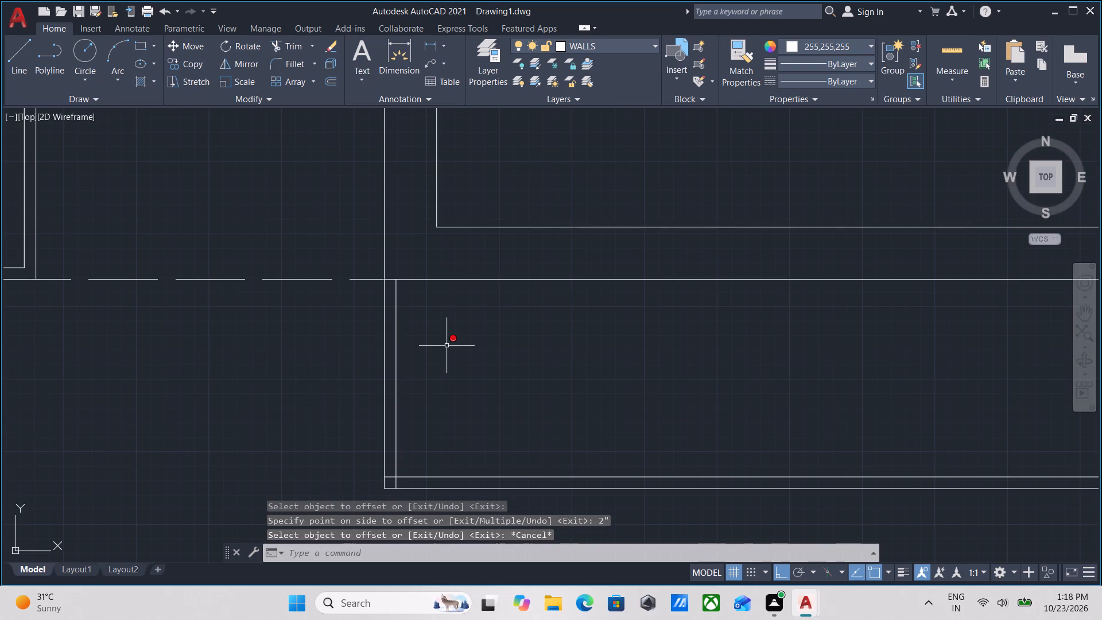
text(TR)
key(Return)
scroll(383, 390, up, 2)
middle_drag(395, 377, 403, 262)
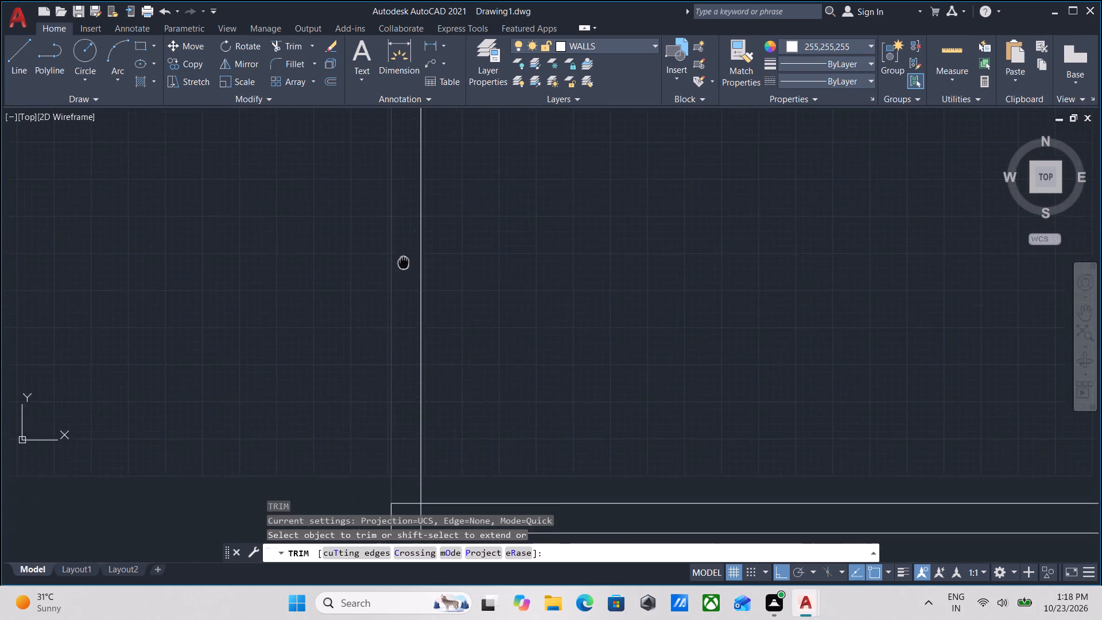
scroll(504, 344, down, 3)
middle_drag(491, 306, 484, 243)
scroll(469, 319, up, 4)
click(482, 273)
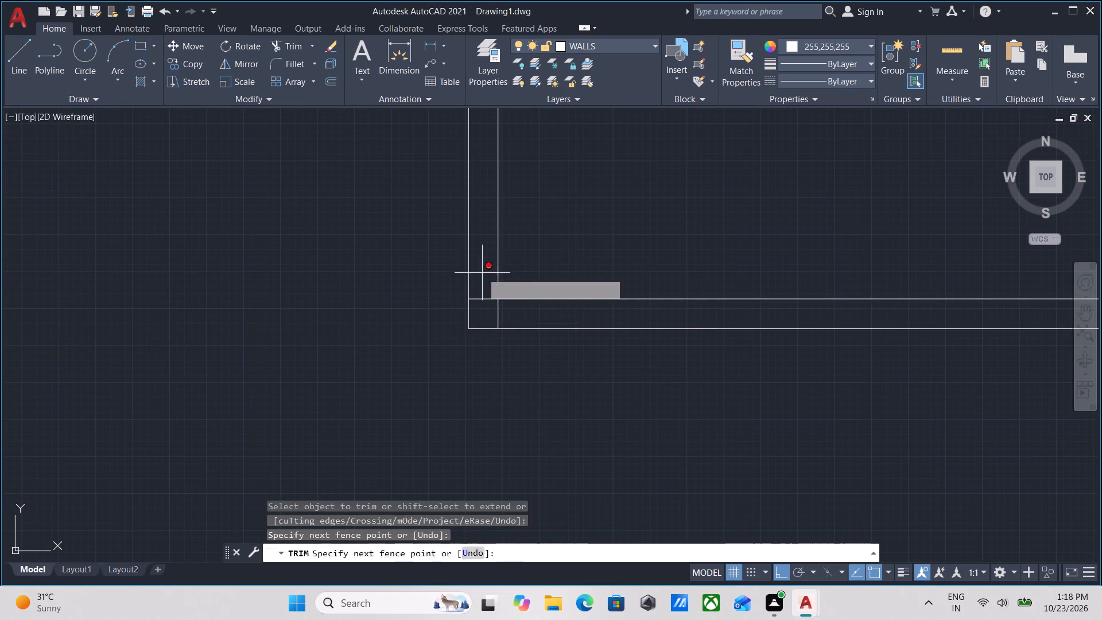
double_click(485, 312)
click(490, 312)
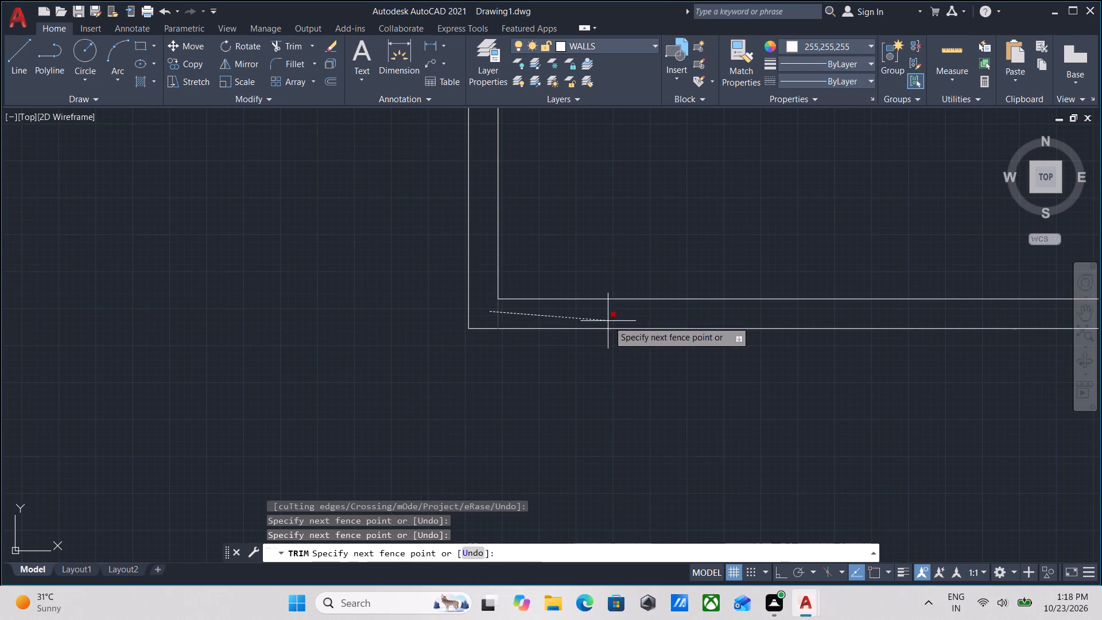
click(609, 319)
scroll(622, 313, down, 2)
middle_drag(765, 349, 386, 350)
middle_drag(830, 376, 644, 385)
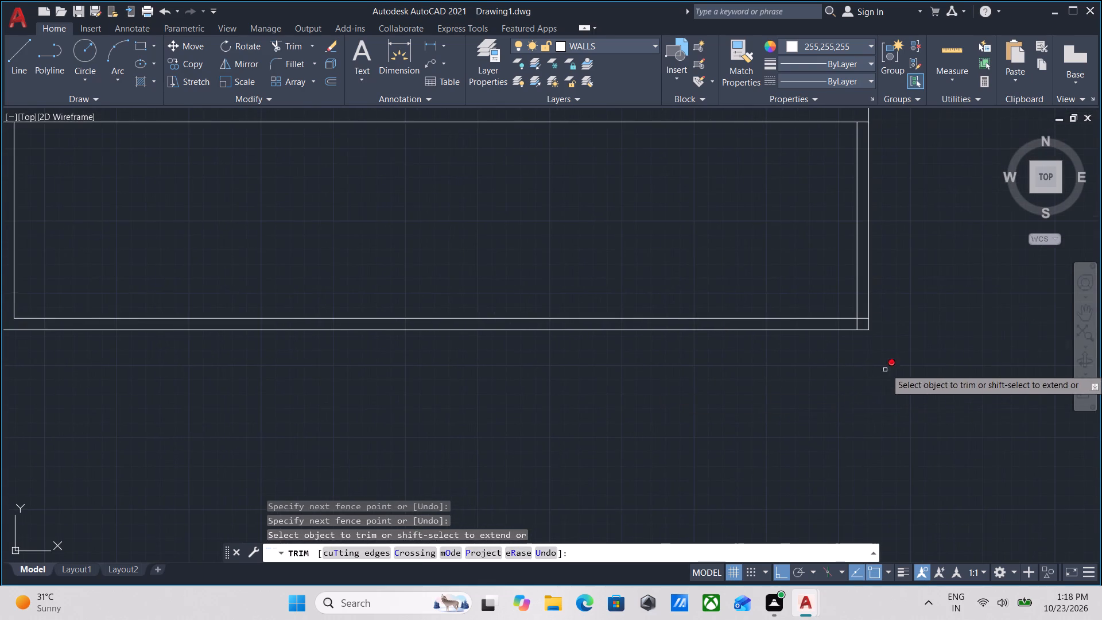
scroll(892, 363, up, 2)
scroll(805, 282, up, 2)
click(793, 265)
click(837, 254)
drag(839, 270, 840, 263)
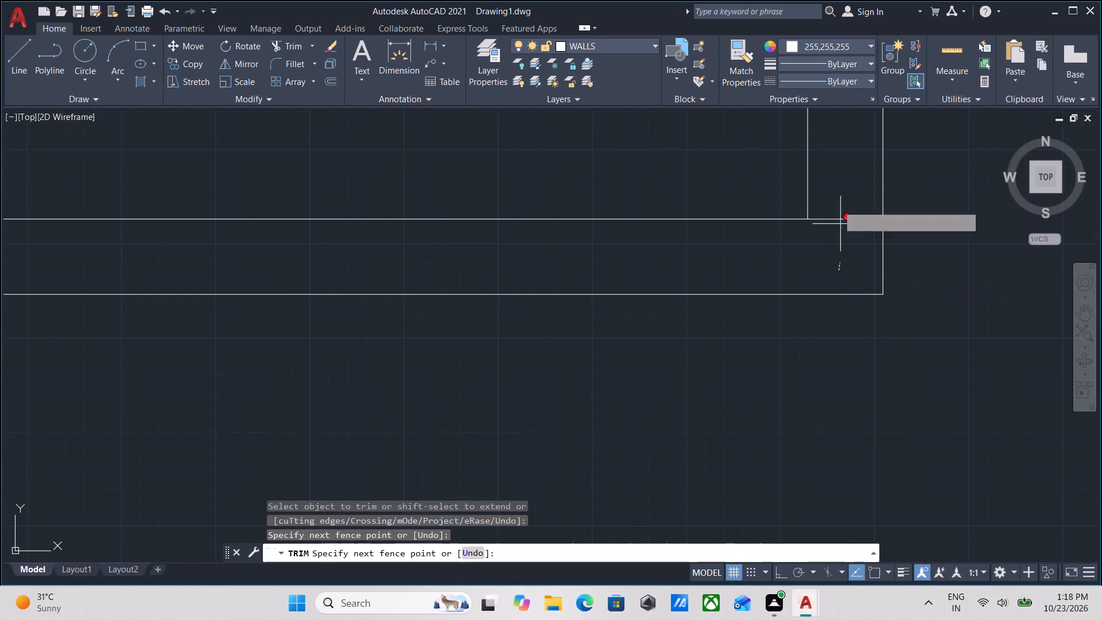
click(834, 178)
scroll(834, 177, down, 3)
middle_drag(834, 177, 828, 380)
scroll(828, 384, down, 4)
middle_drag(864, 281, 863, 338)
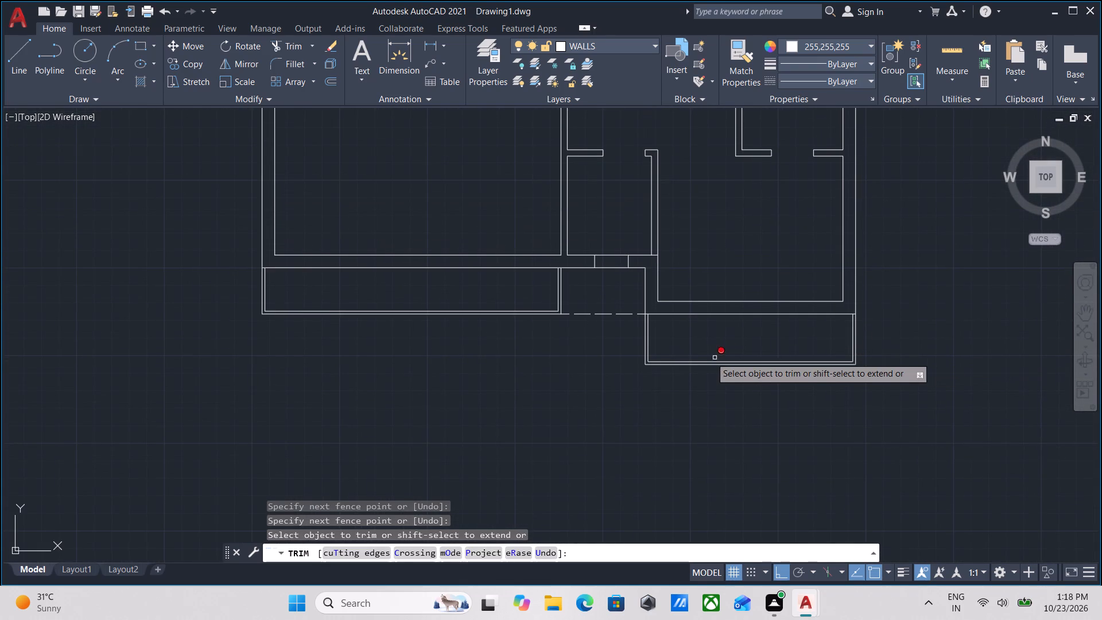
key(Escape)
Trim the short wall line crossing the south end of the partition between the small middle room and the southeast room.
scroll(714, 335, down, 1)
middle_drag(714, 335, 685, 412)
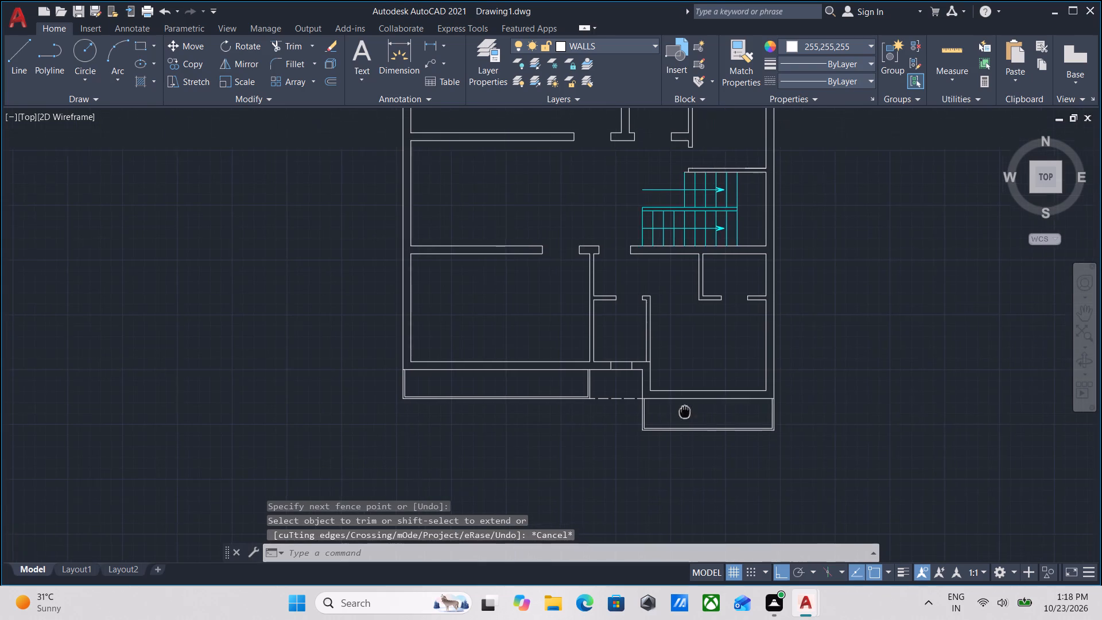
scroll(673, 375, up, 3)
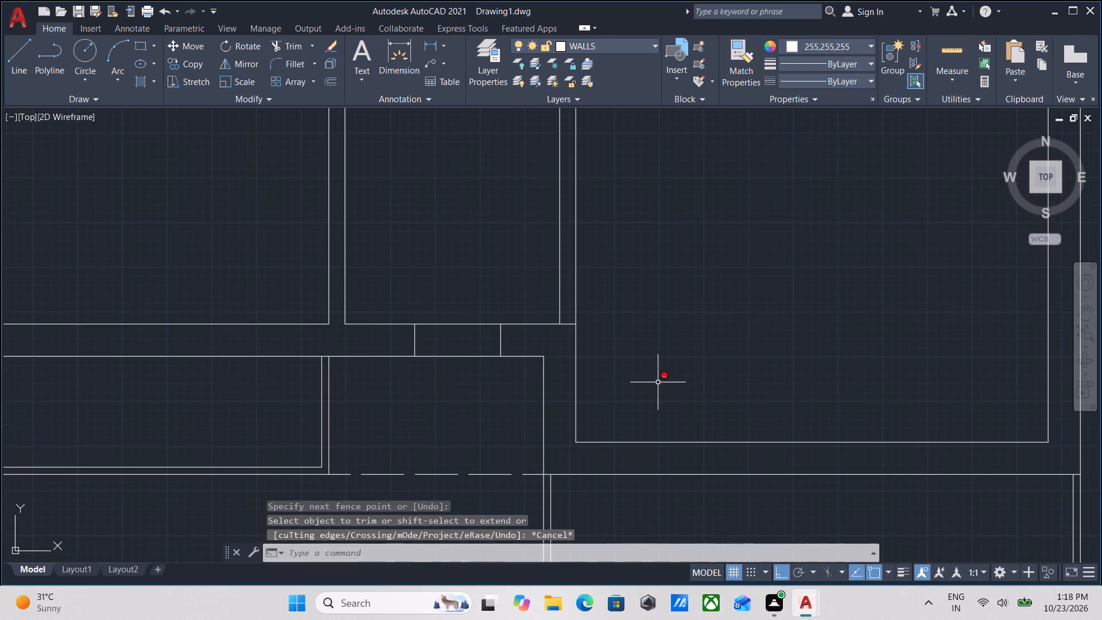
middle_drag(638, 372, 642, 404)
text(TR)
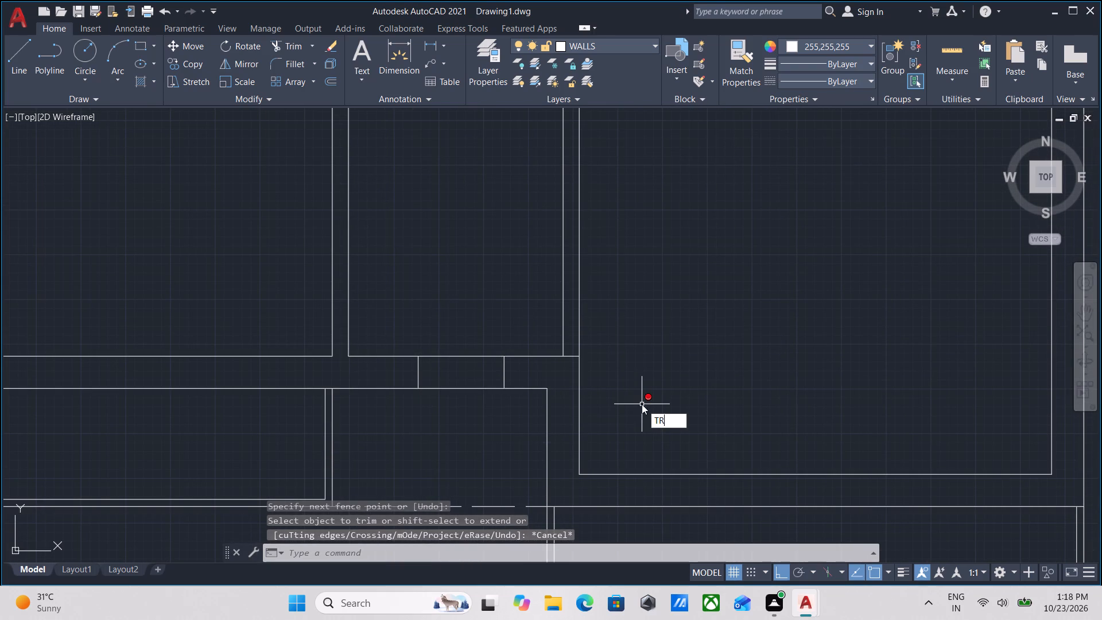
key(Return)
scroll(568, 389, up, 2)
click(569, 351)
click(577, 278)
key(Escape)
Examine the new floor plan, including its southern projections, staircase and northern rooms, in relation to the plot plan.
scroll(577, 278, down, 7)
middle_drag(715, 281, 675, 375)
scroll(661, 402, up, 2)
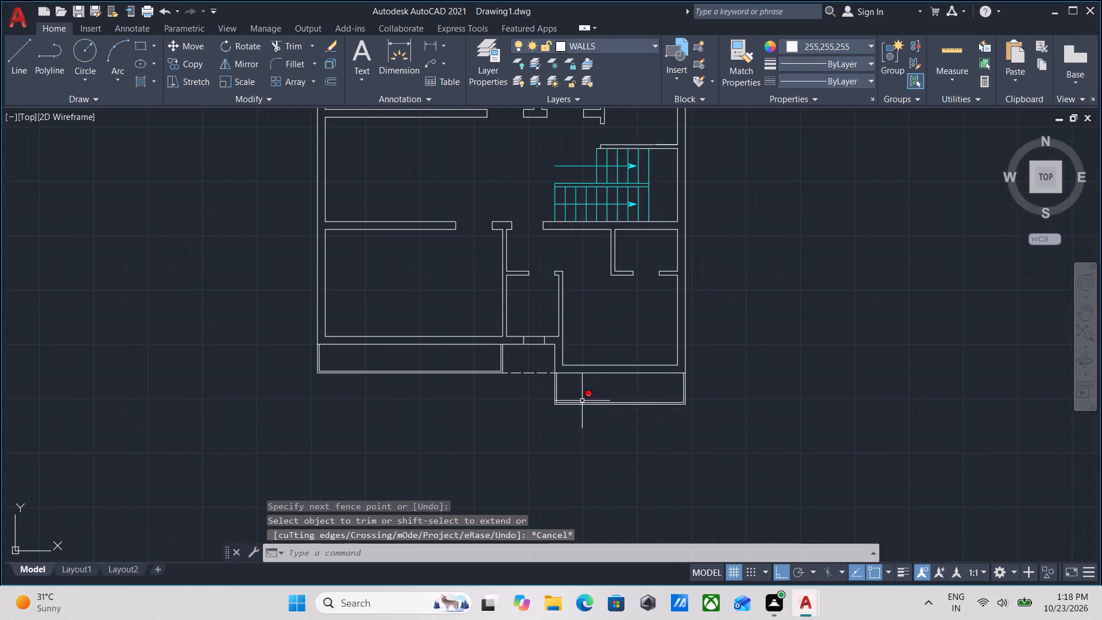
scroll(573, 401, up, 3)
scroll(636, 396, down, 2)
middle_drag(636, 397, 600, 471)
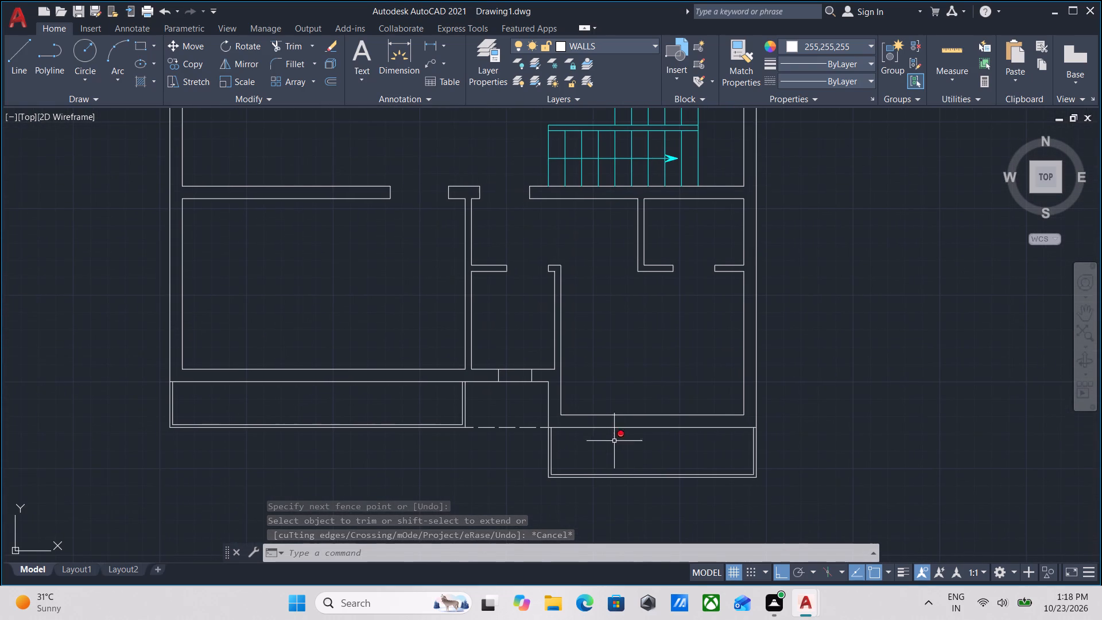
scroll(649, 409, up, 2)
scroll(649, 409, down, 2)
middle_drag(649, 412, 642, 472)
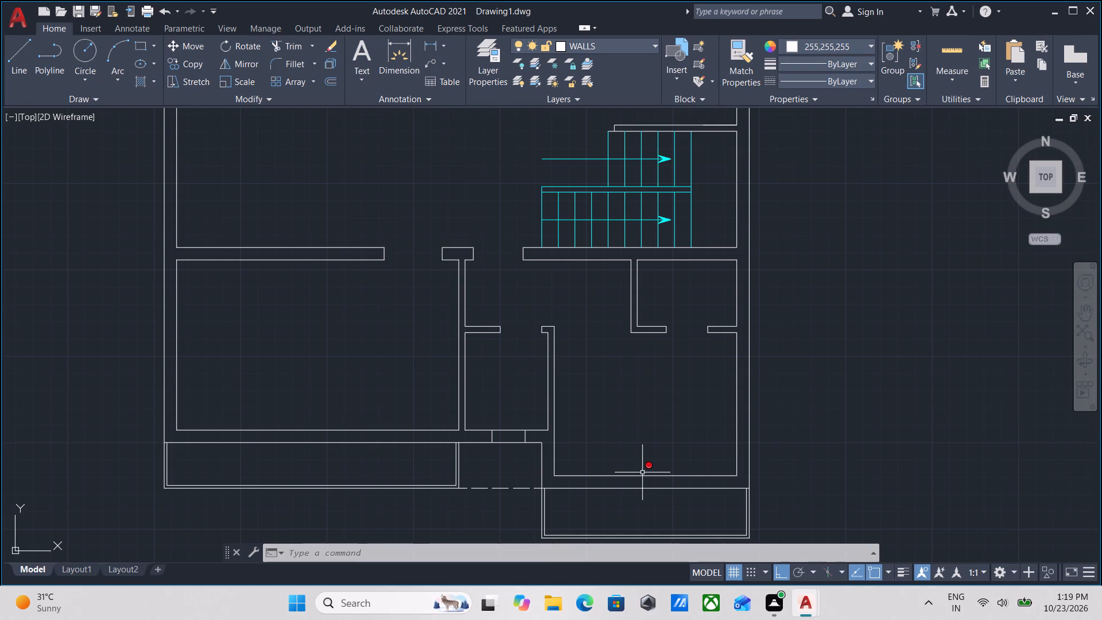
scroll(507, 266, down, 1)
middle_drag(546, 335, 553, 369)
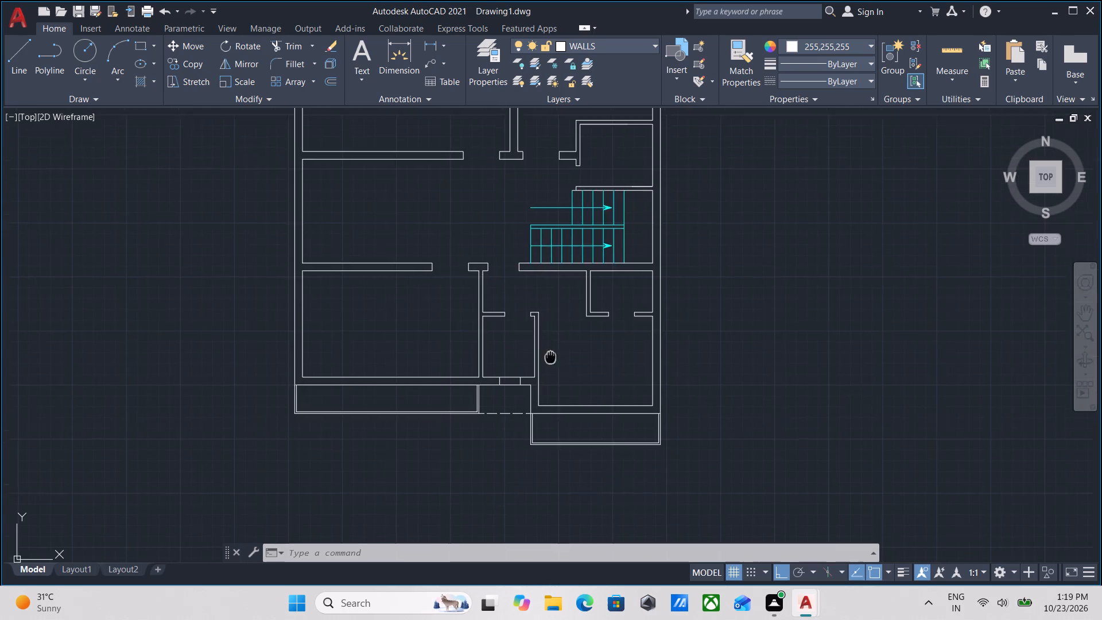
middle_drag(553, 369, 577, 480)
middle_drag(562, 307, 537, 392)
scroll(552, 335, up, 2)
scroll(546, 308, down, 2)
middle_drag(546, 309, 502, 433)
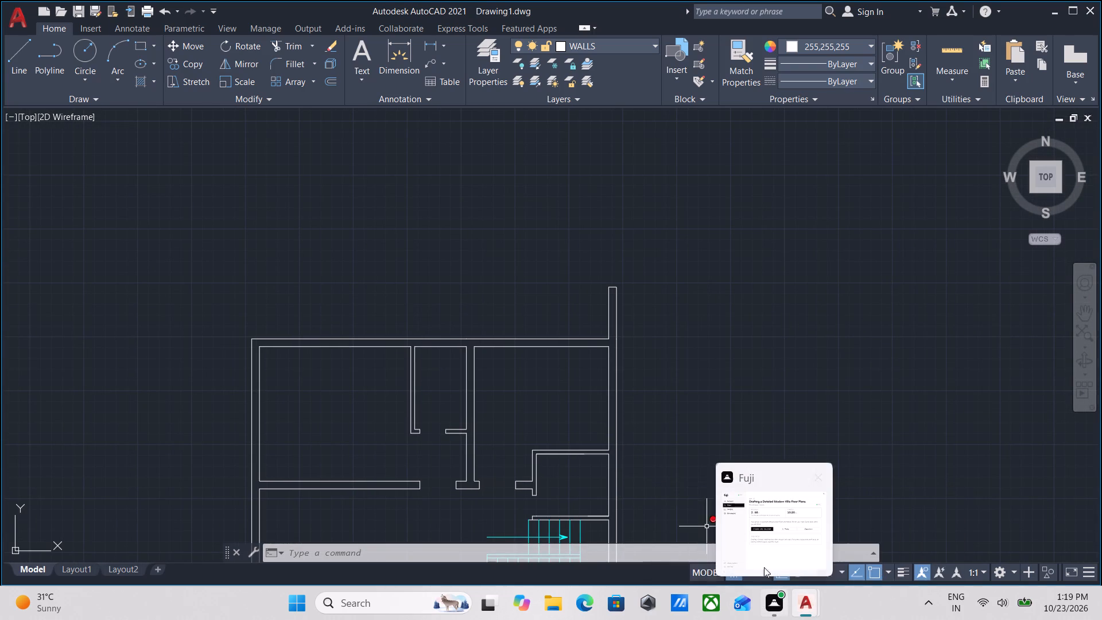
scroll(872, 393, down, 3)
middle_drag(836, 375, 743, 277)
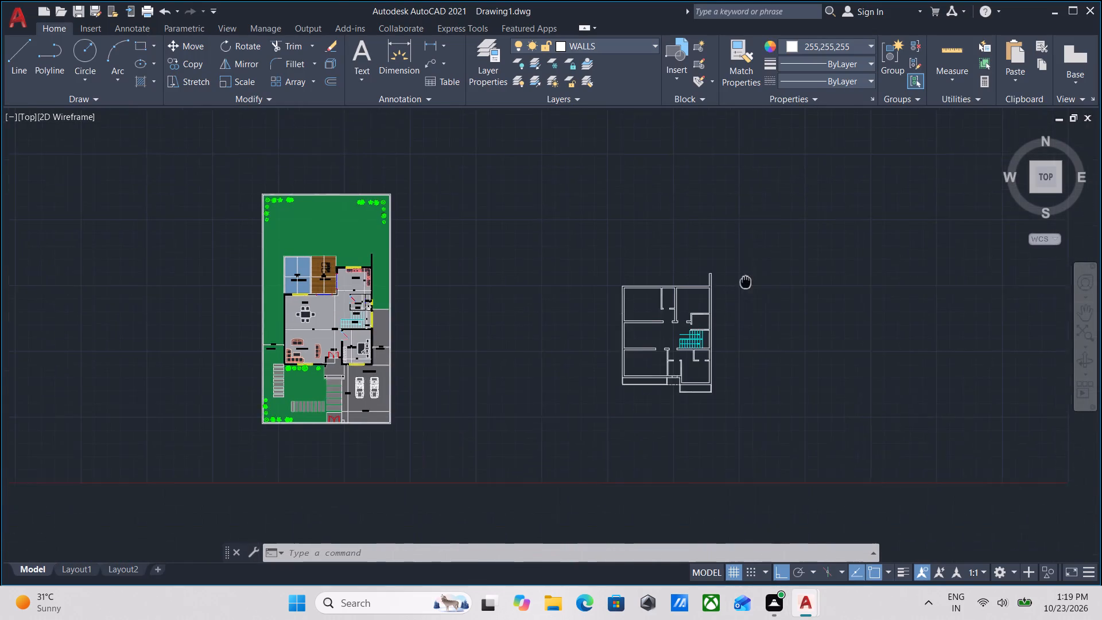
scroll(668, 346, up, 3)
middle_drag(615, 338, 606, 307)
scroll(622, 406, up, 2)
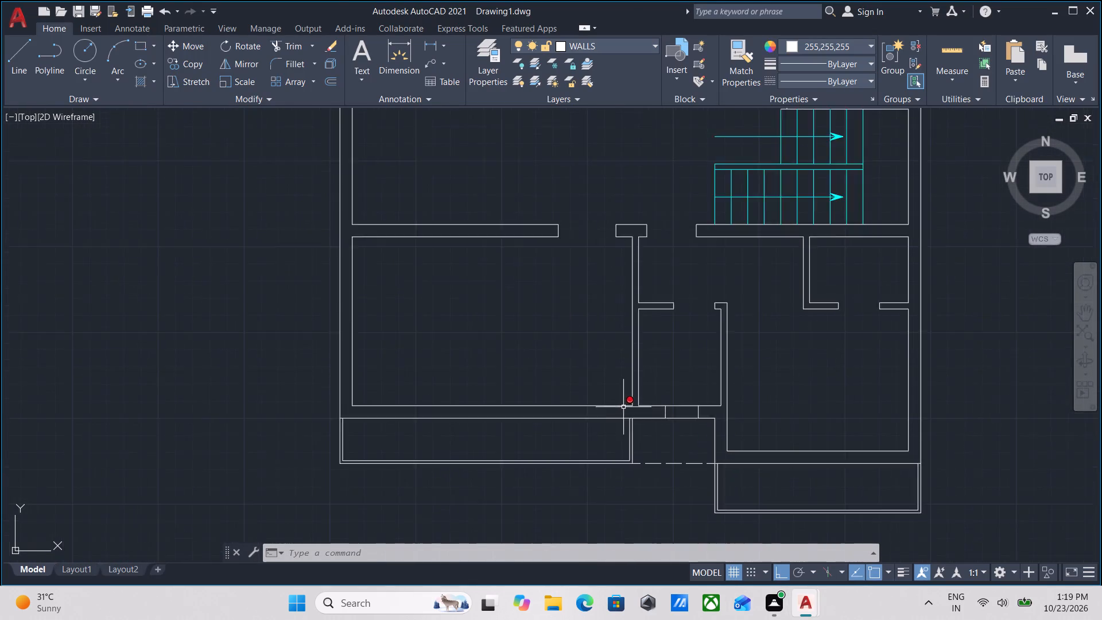
scroll(623, 407, up, 1)
scroll(617, 410, down, 2)
middle_drag(588, 410, 653, 352)
scroll(583, 353, down, 2)
middle_drag(583, 353, 578, 482)
middle_drag(484, 361, 603, 374)
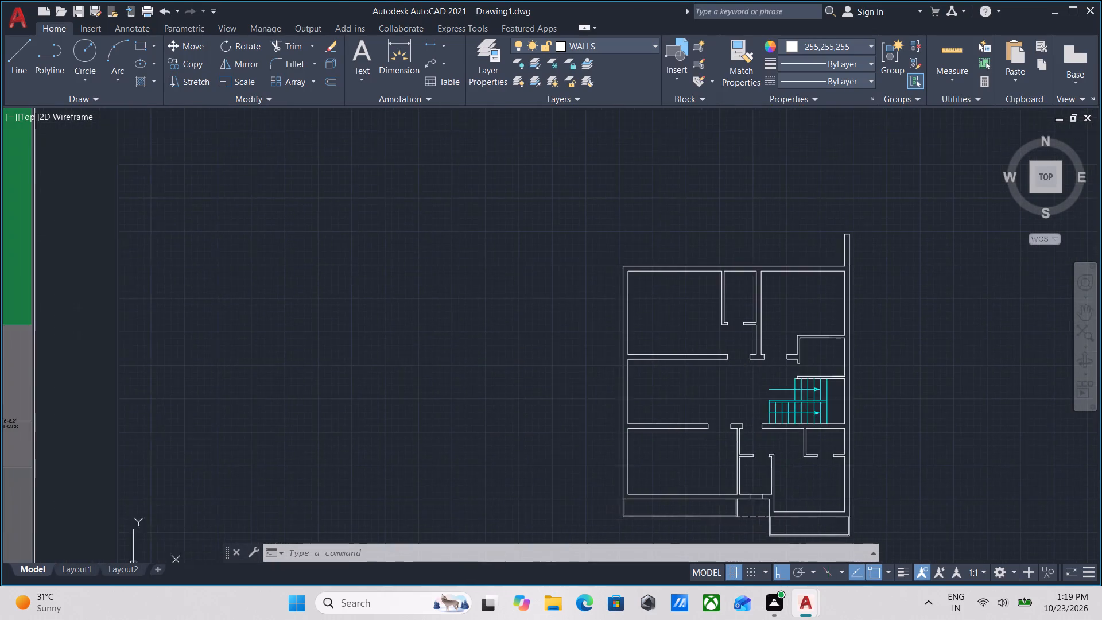
Copy the window in the dining room's north wall from the furnished plan to the empty area south of the new floor plan.
scroll(344, 367, down, 2)
middle_drag(344, 367, 517, 415)
scroll(332, 400, up, 3)
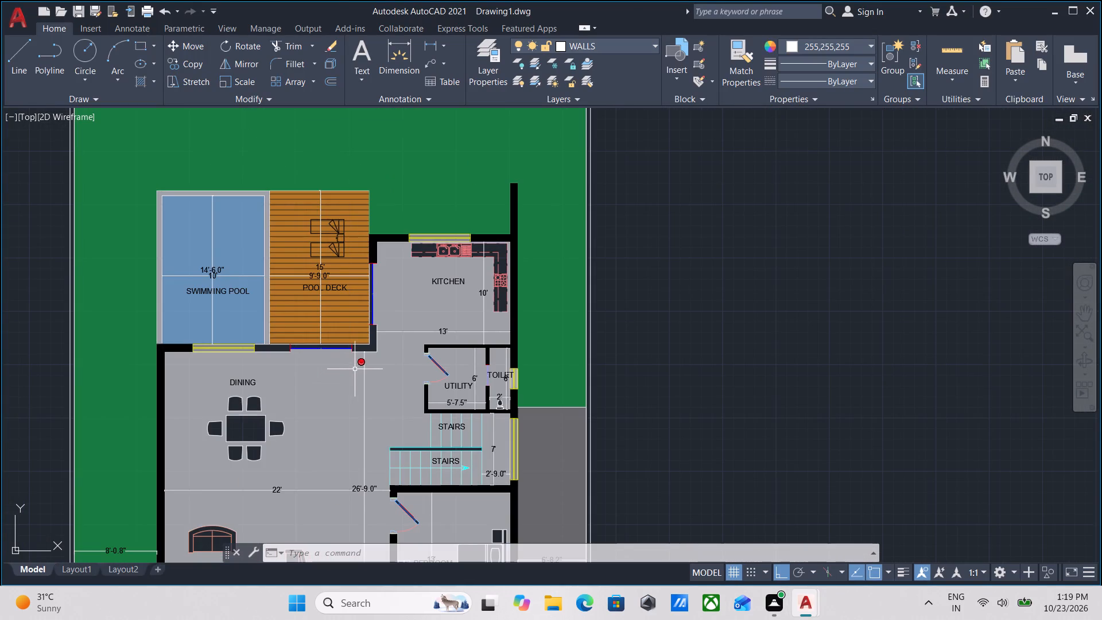
scroll(354, 369, down, 2)
middle_drag(358, 367, 434, 350)
scroll(360, 324, up, 3)
scroll(406, 373, up, 2)
middle_drag(436, 373, 445, 335)
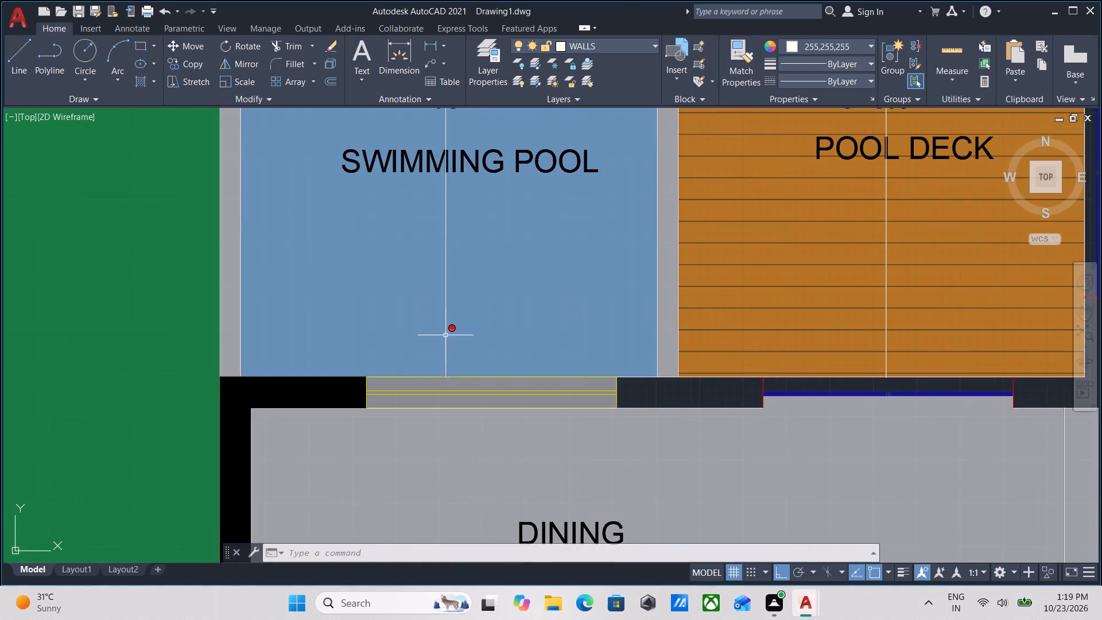
scroll(563, 395, up, 3)
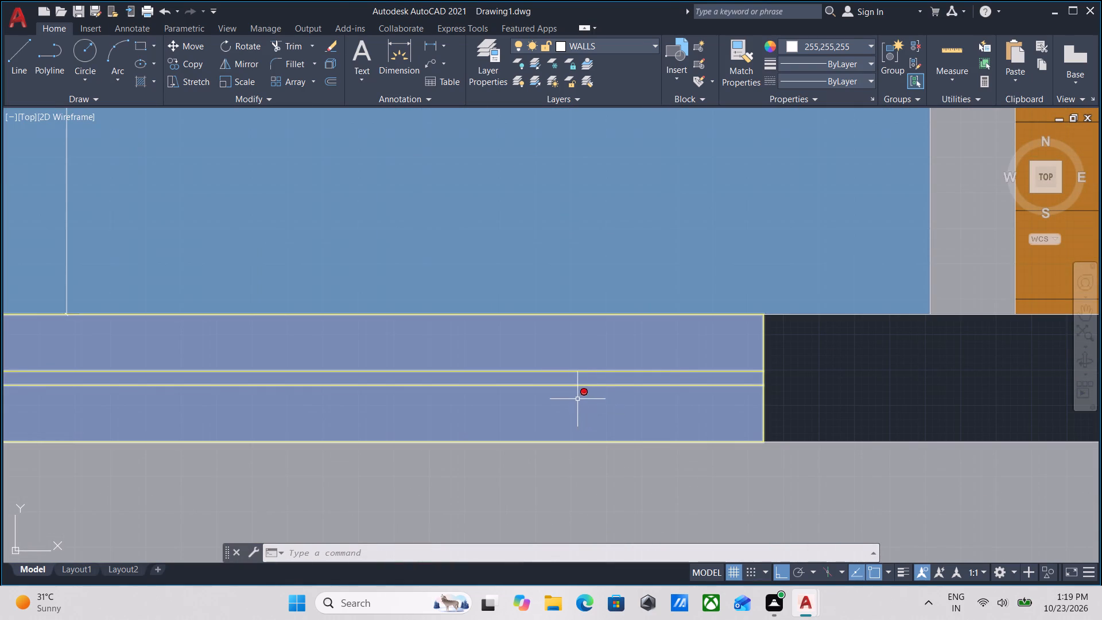
click(571, 394)
scroll(571, 394, down, 2)
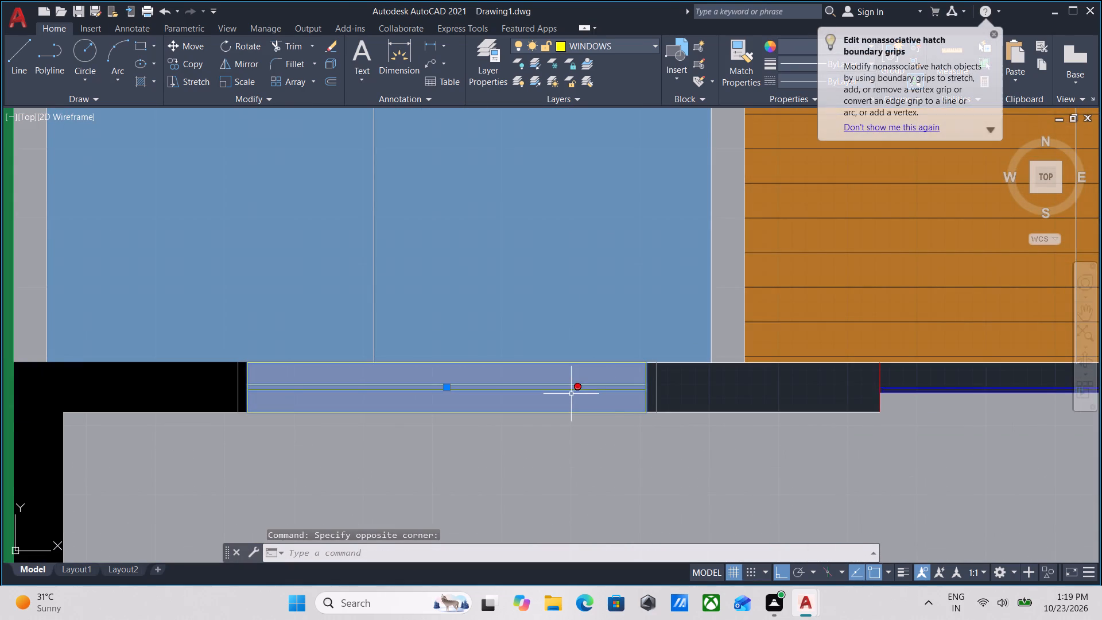
text(CO)
key(Return)
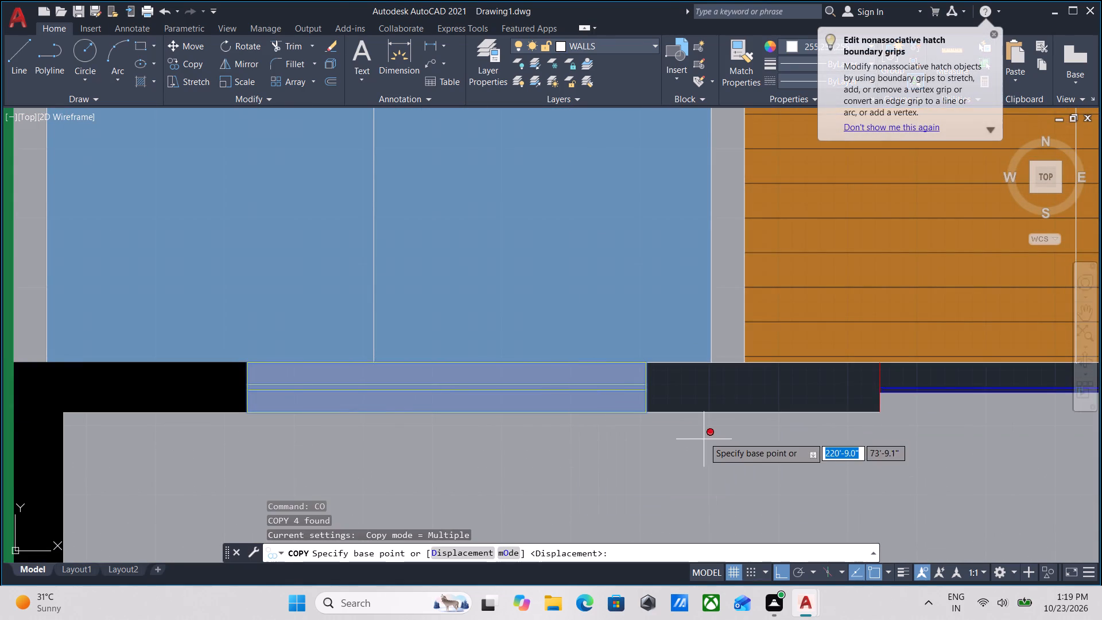
click(647, 412)
scroll(891, 336, down, 3)
middle_drag(759, 350, 527, 343)
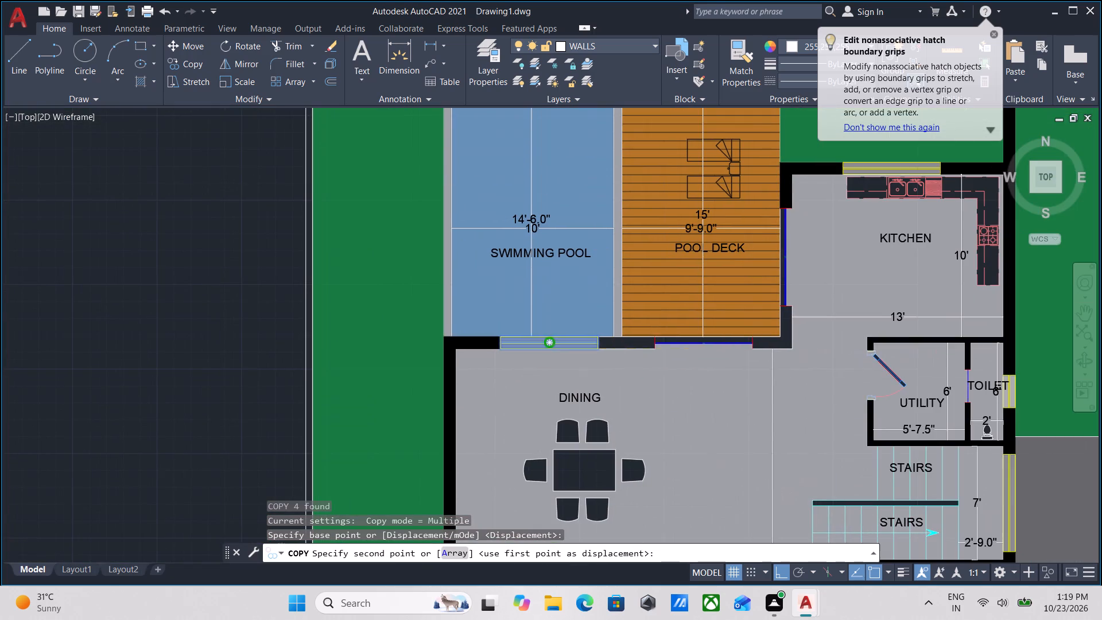
key(F8)
scroll(778, 397, down, 2)
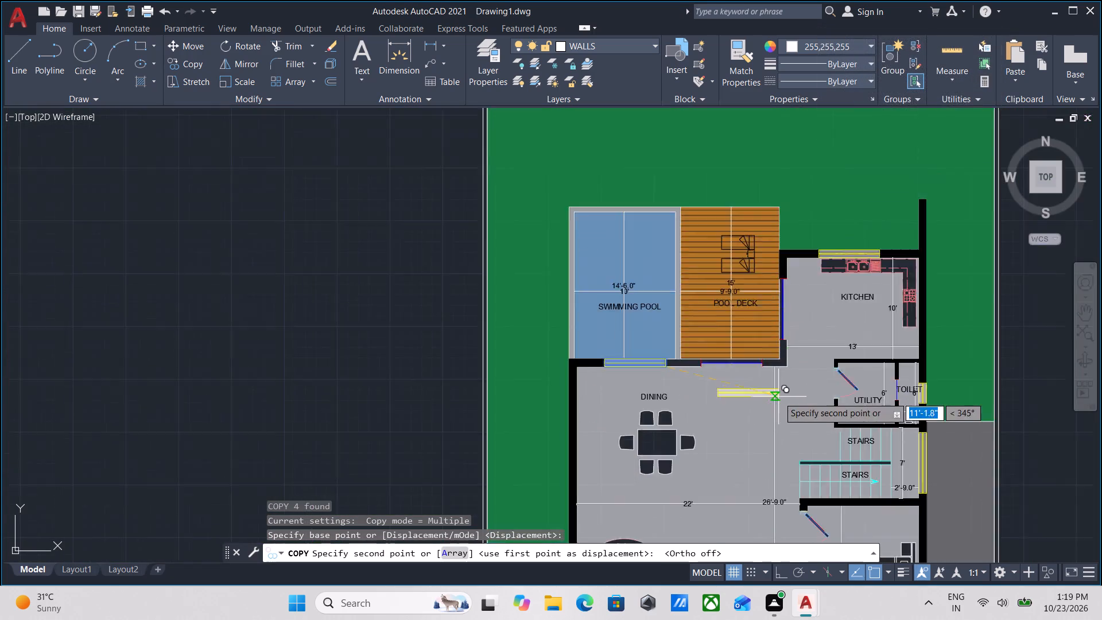
scroll(778, 397, down, 2)
middle_drag(769, 393, 437, 278)
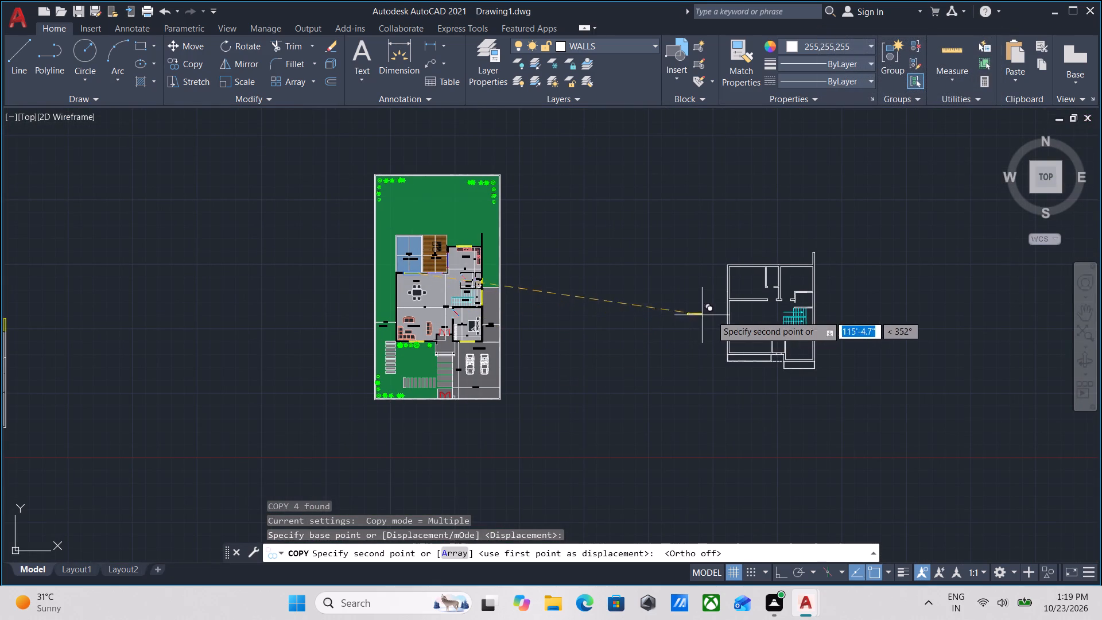
scroll(742, 318, up, 3)
middle_drag(769, 358, 584, 296)
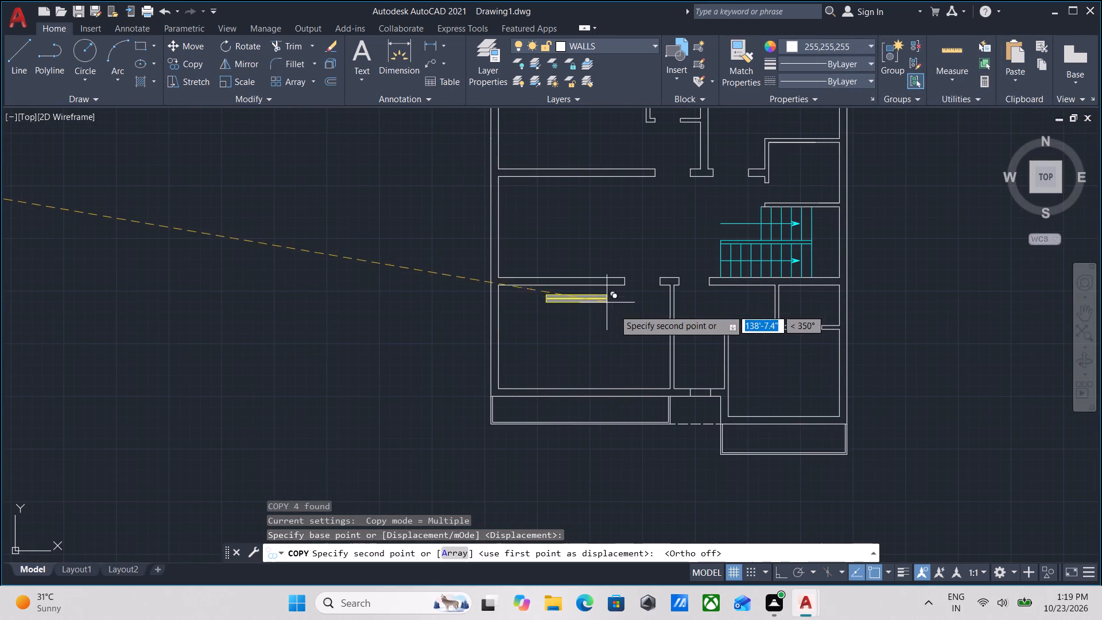
middle_drag(662, 363, 557, 237)
click(624, 389)
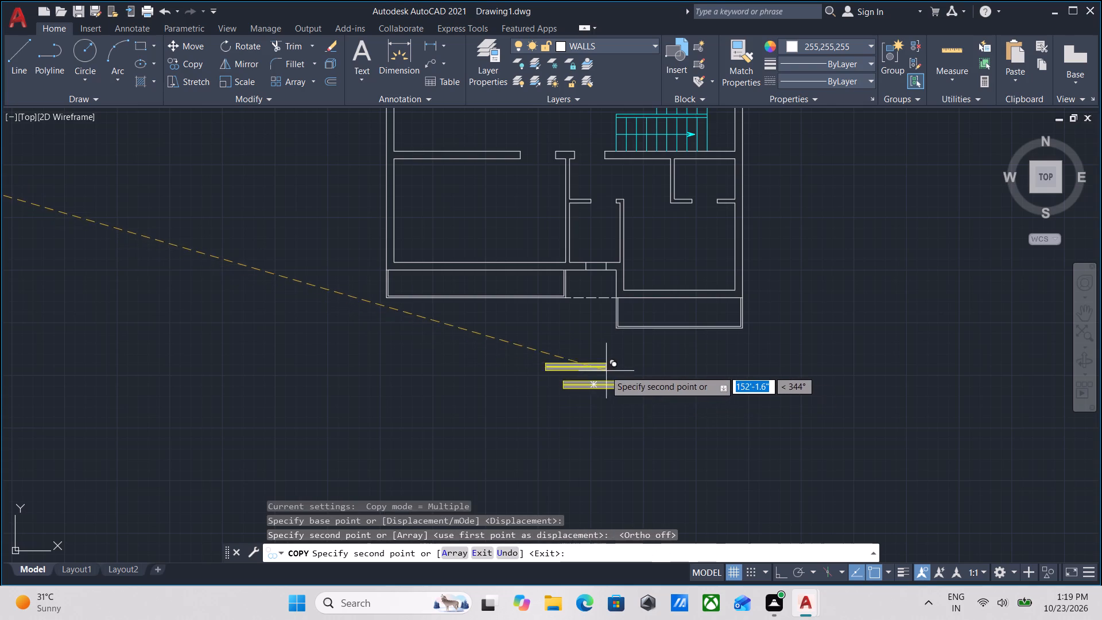
scroll(603, 370, up, 2)
key(Escape)
Move the copied window from the empty area south of the plan into the southeast room's south wall.
drag(670, 472, 659, 457)
click(579, 374)
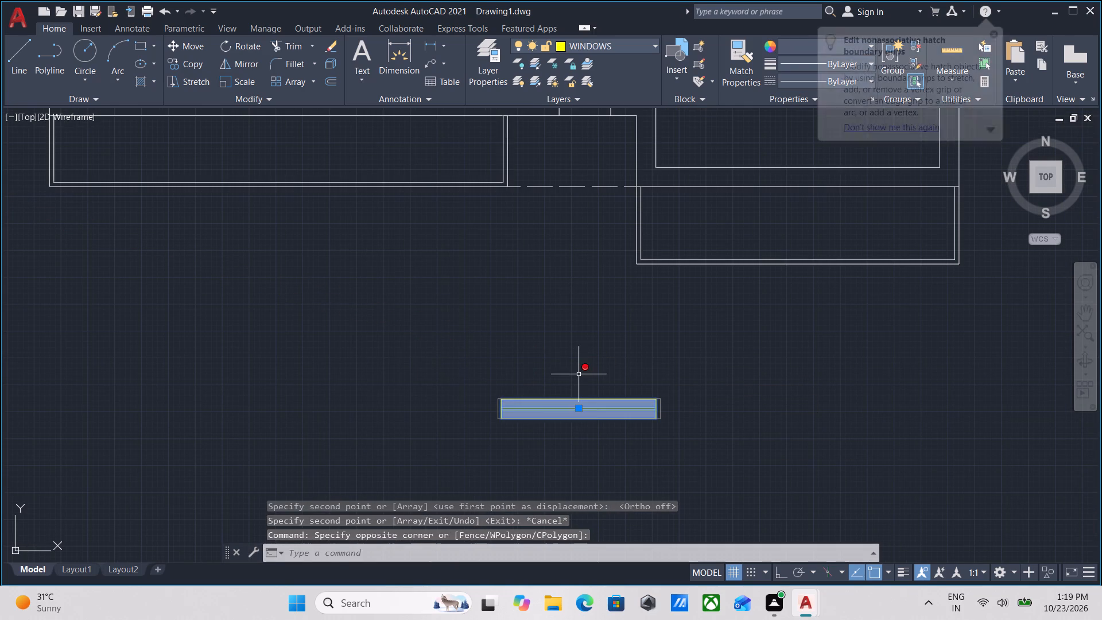
key(m)
key(Return)
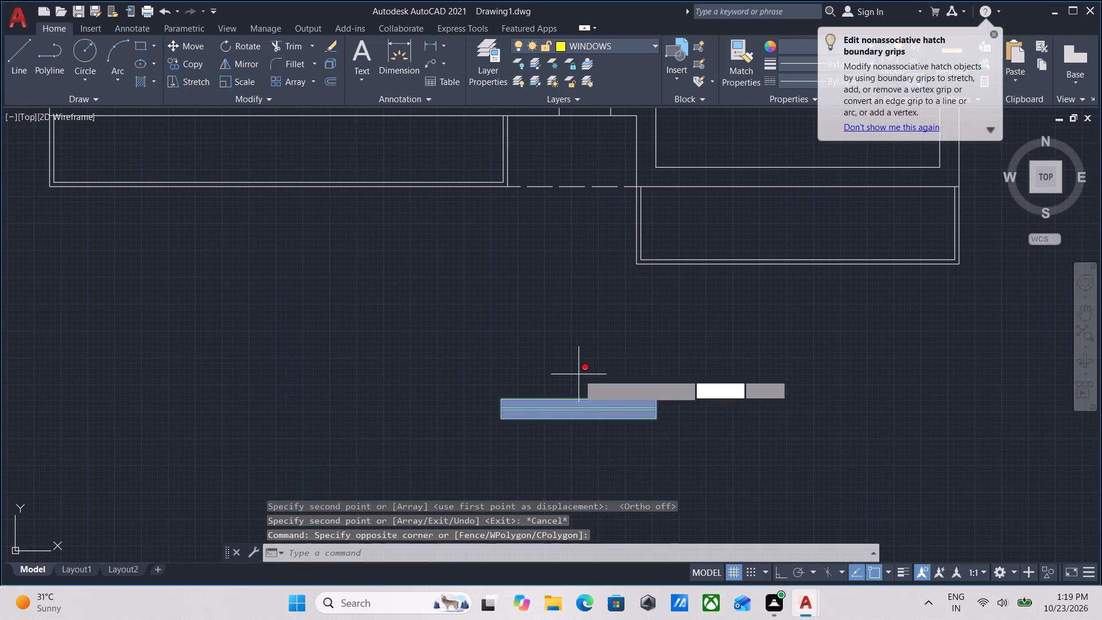
click(578, 397)
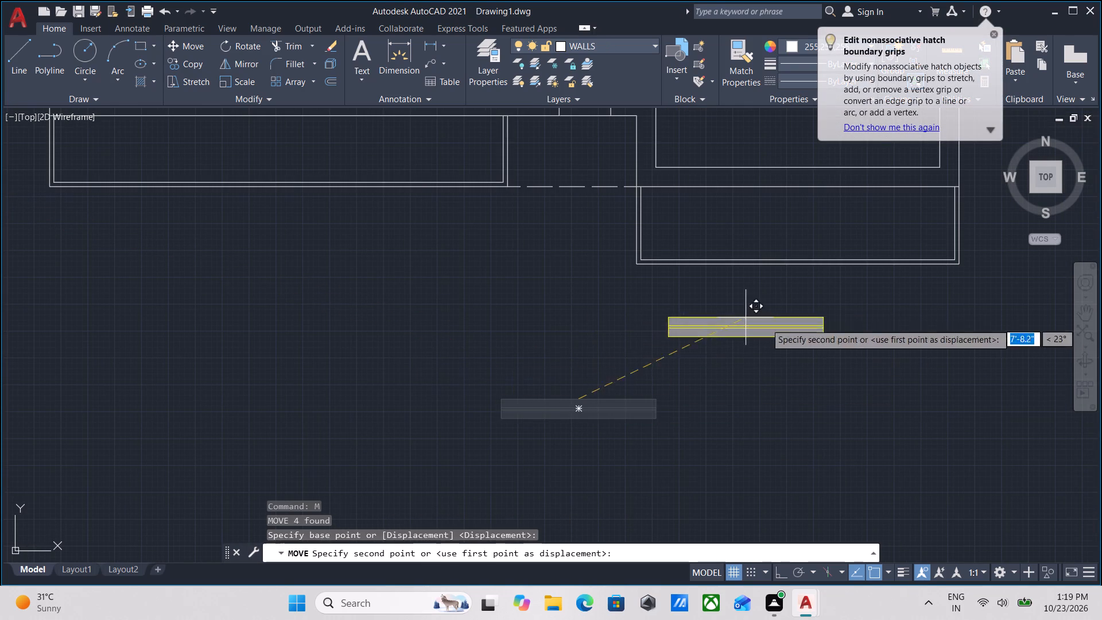
scroll(783, 206, down, 1)
middle_drag(783, 206, 708, 332)
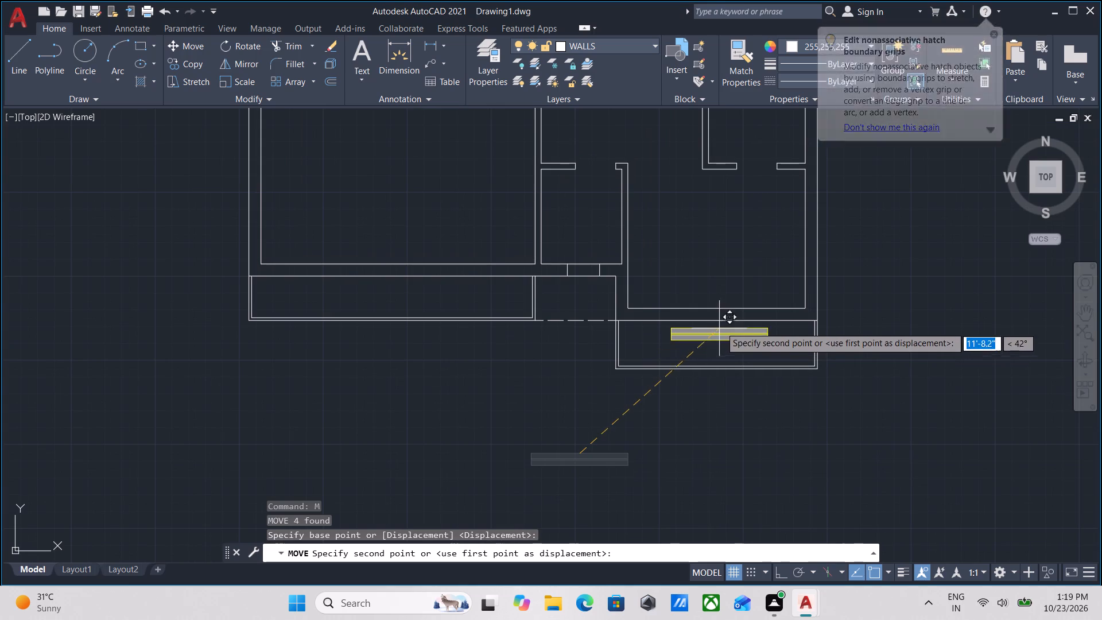
click(719, 308)
Copy the window from the southeast room's south wall into the southwest room's south wall.
scroll(706, 247, down, 1)
middle_drag(704, 251, 697, 318)
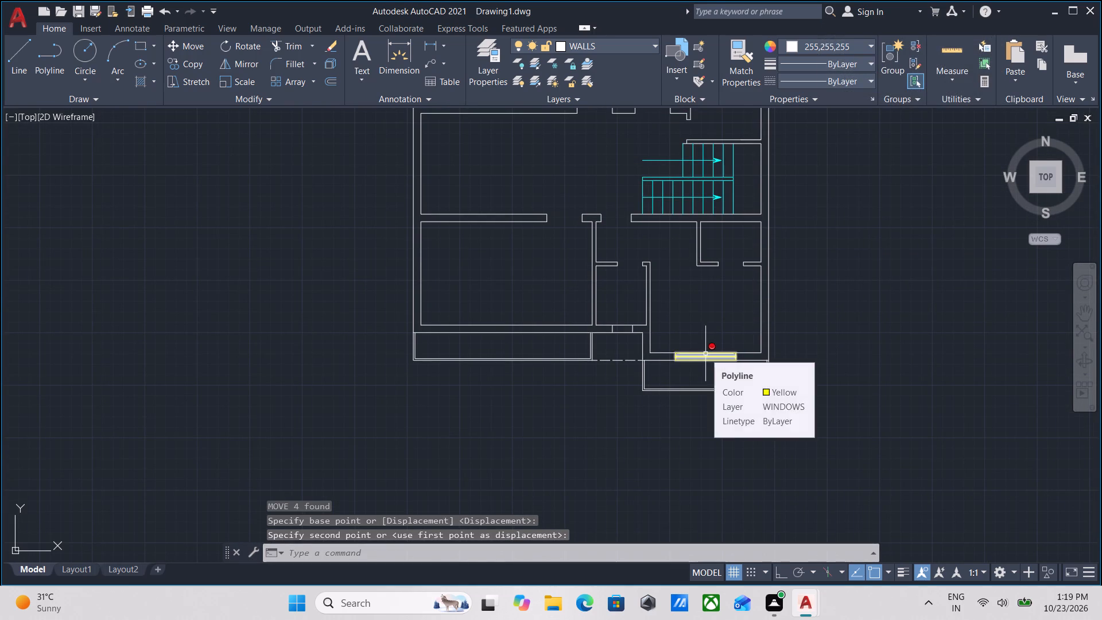
scroll(711, 348, up, 3)
scroll(807, 390, up, 2)
click(877, 397)
click(763, 385)
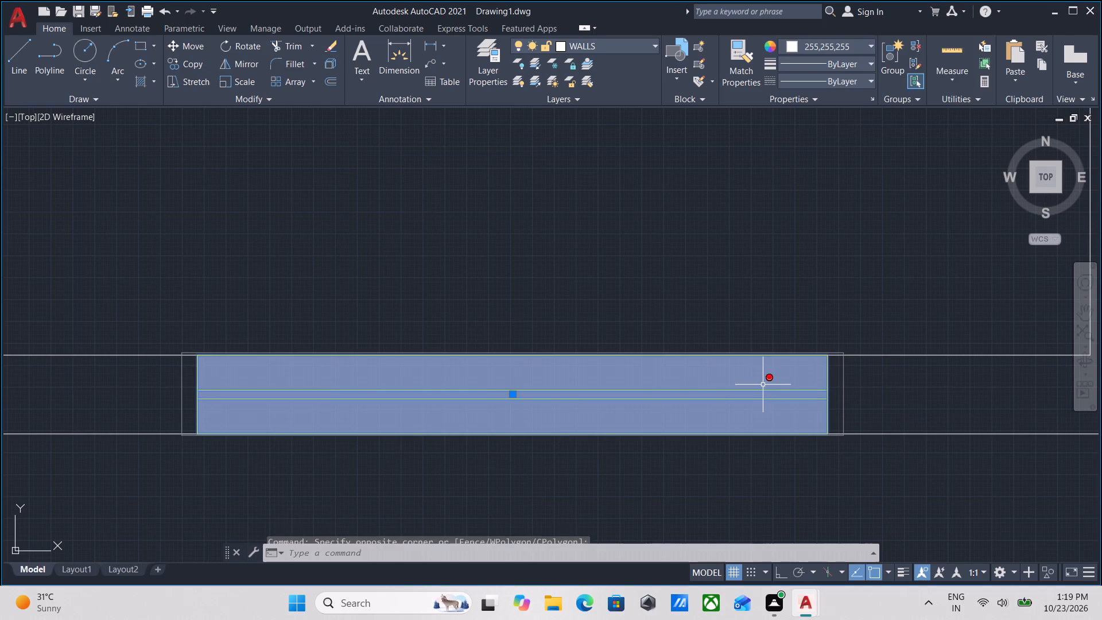
text(CO)
key(Return)
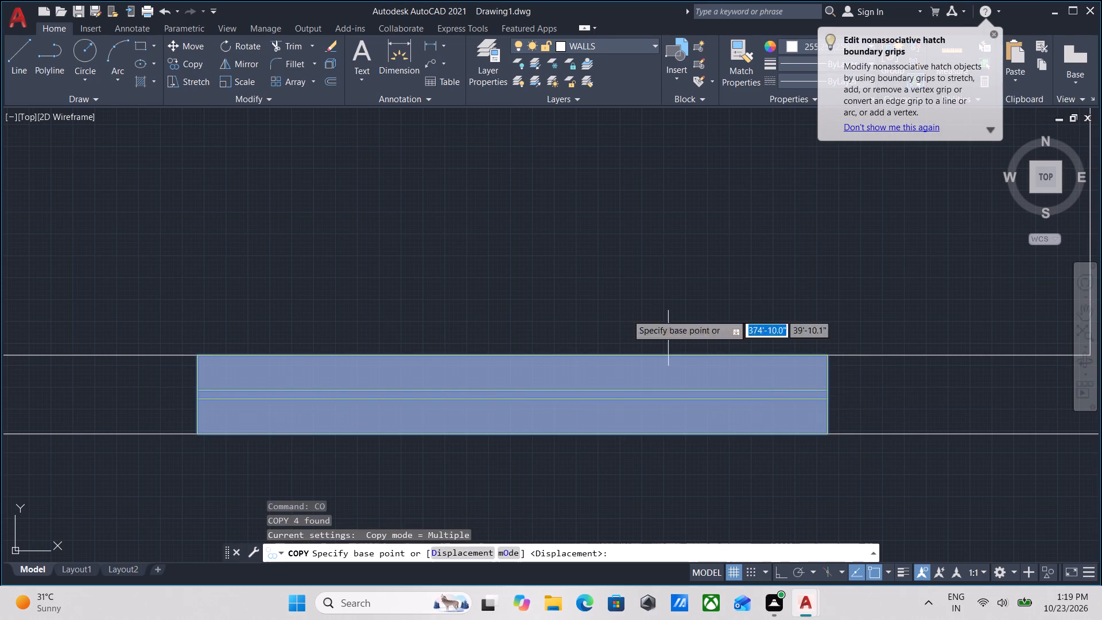
click(510, 354)
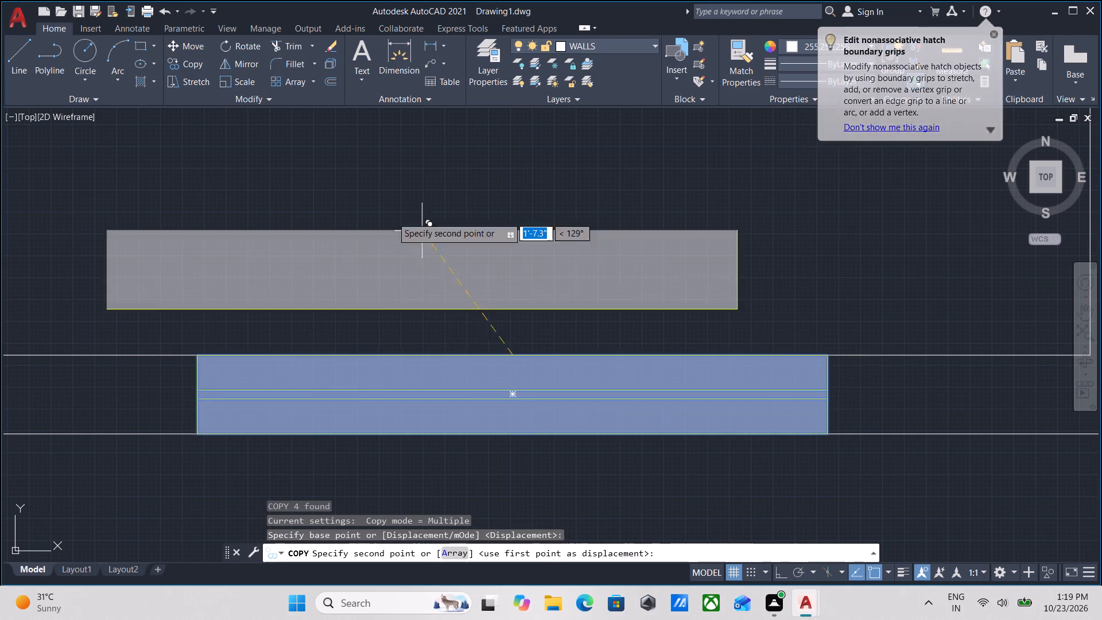
scroll(238, 288, down, 3)
middle_drag(256, 277, 722, 290)
scroll(465, 368, down, 2)
middle_drag(469, 369, 629, 432)
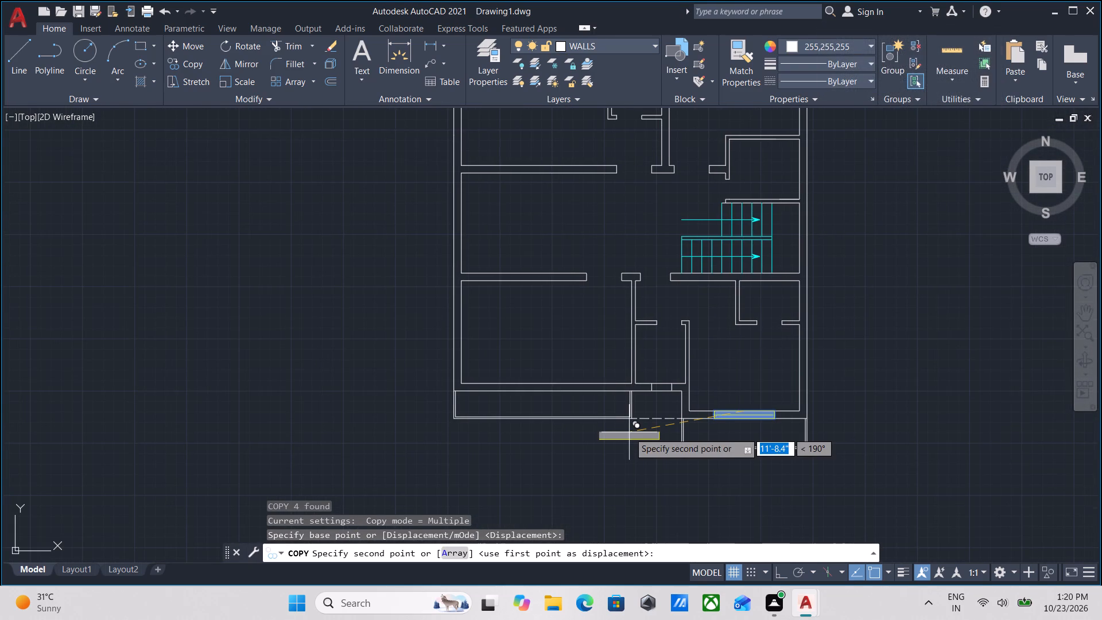
scroll(572, 400, up, 2)
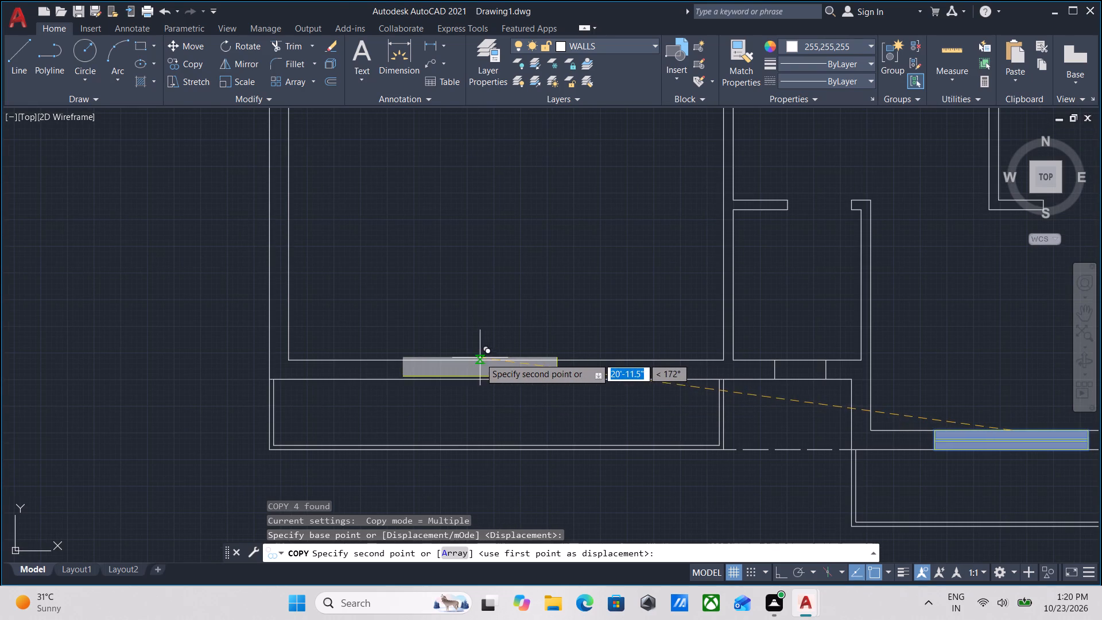
click(506, 362)
Place another copy of the window in the empty area outside the plan's northwest corner.
scroll(463, 414, down, 2)
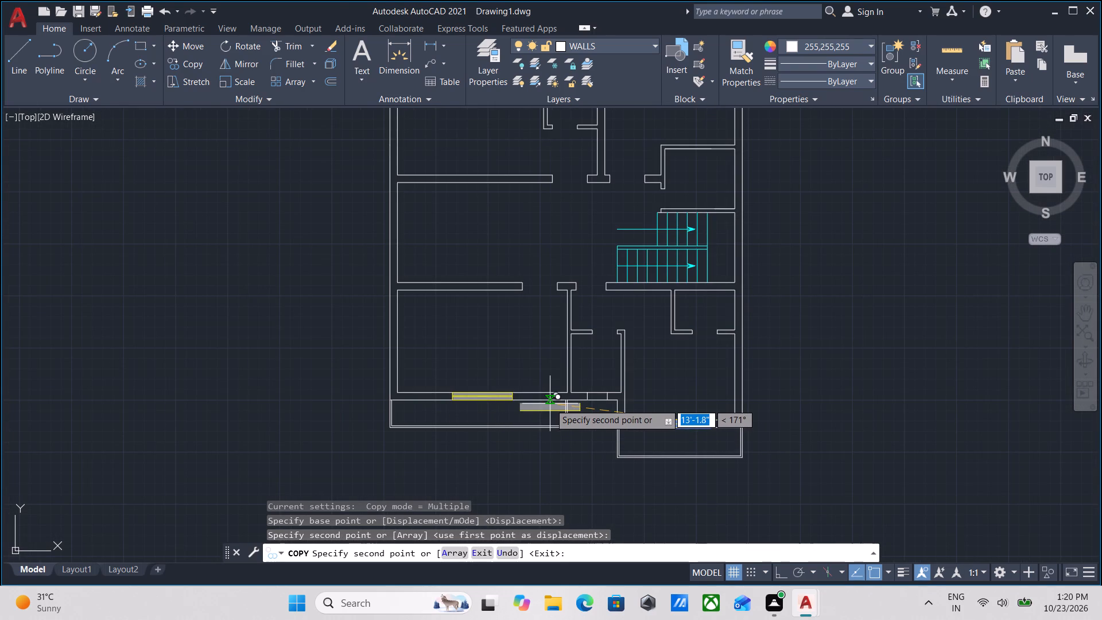
middle_drag(509, 274, 509, 491)
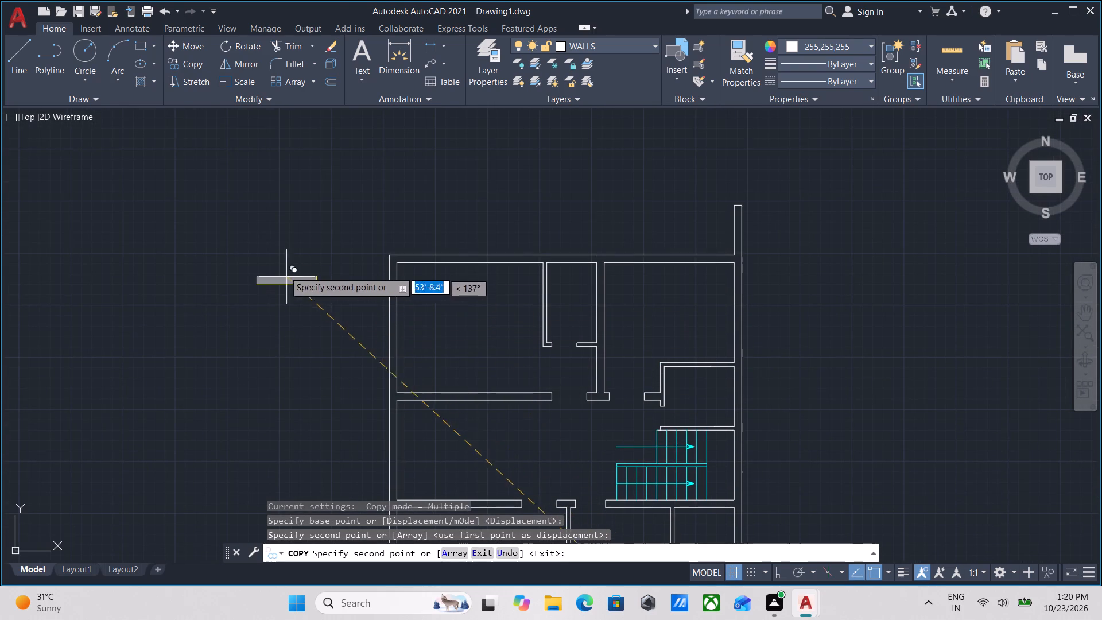
scroll(328, 236, up, 1)
click(327, 241)
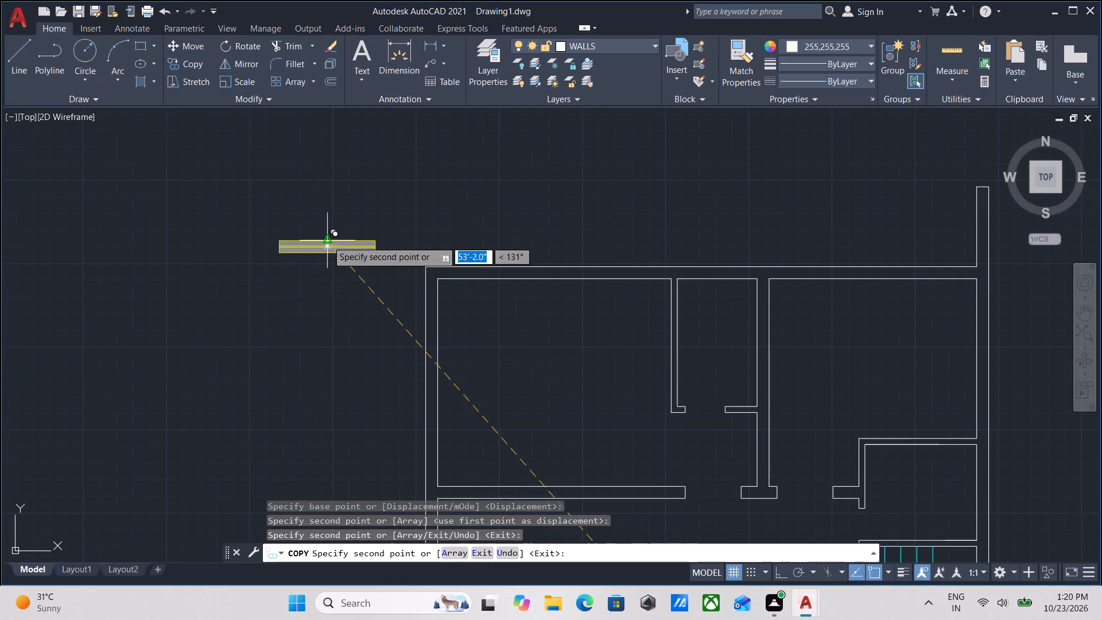
scroll(325, 268, up, 3)
key(Escape)
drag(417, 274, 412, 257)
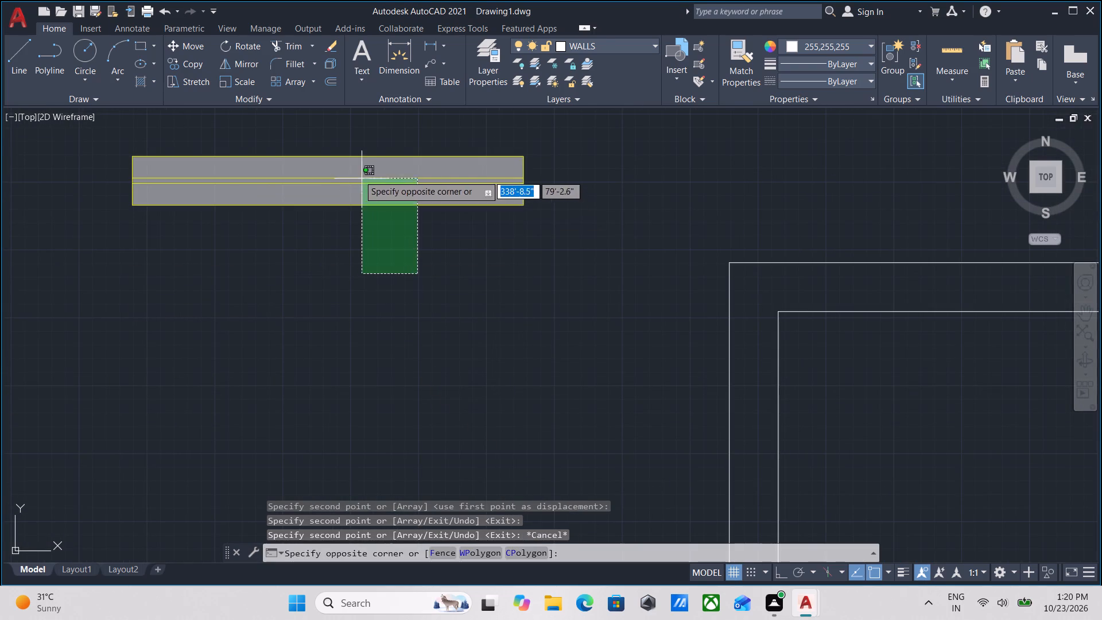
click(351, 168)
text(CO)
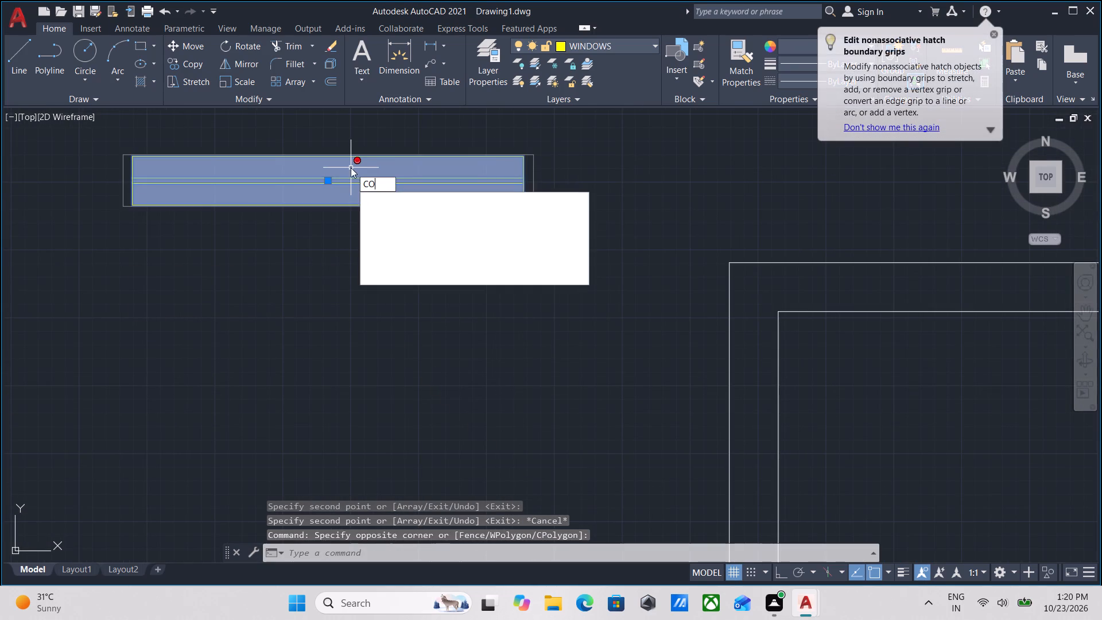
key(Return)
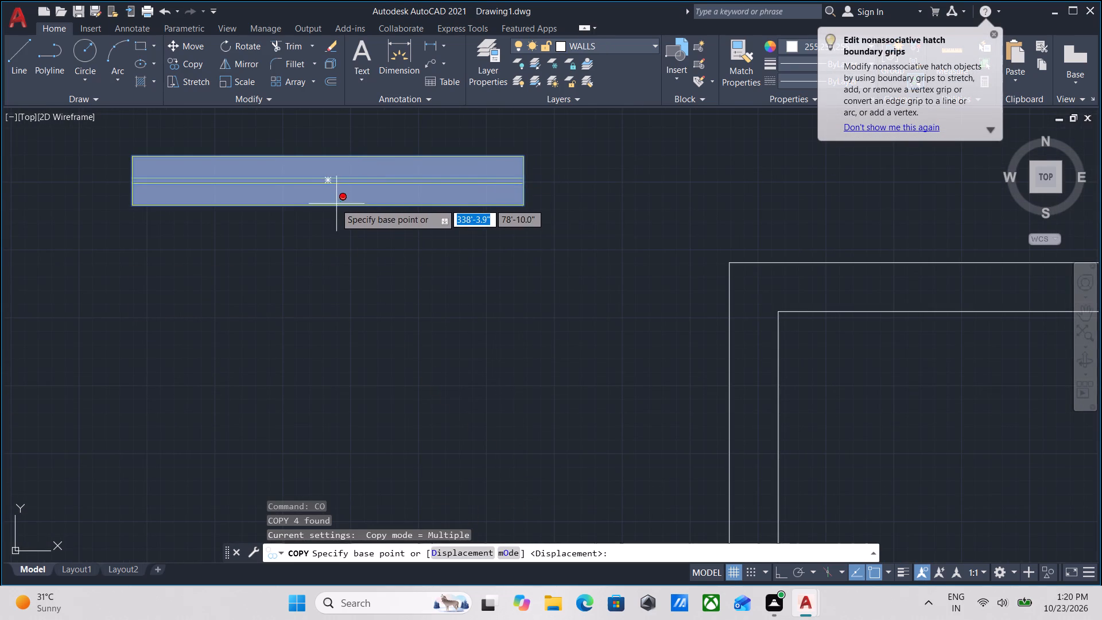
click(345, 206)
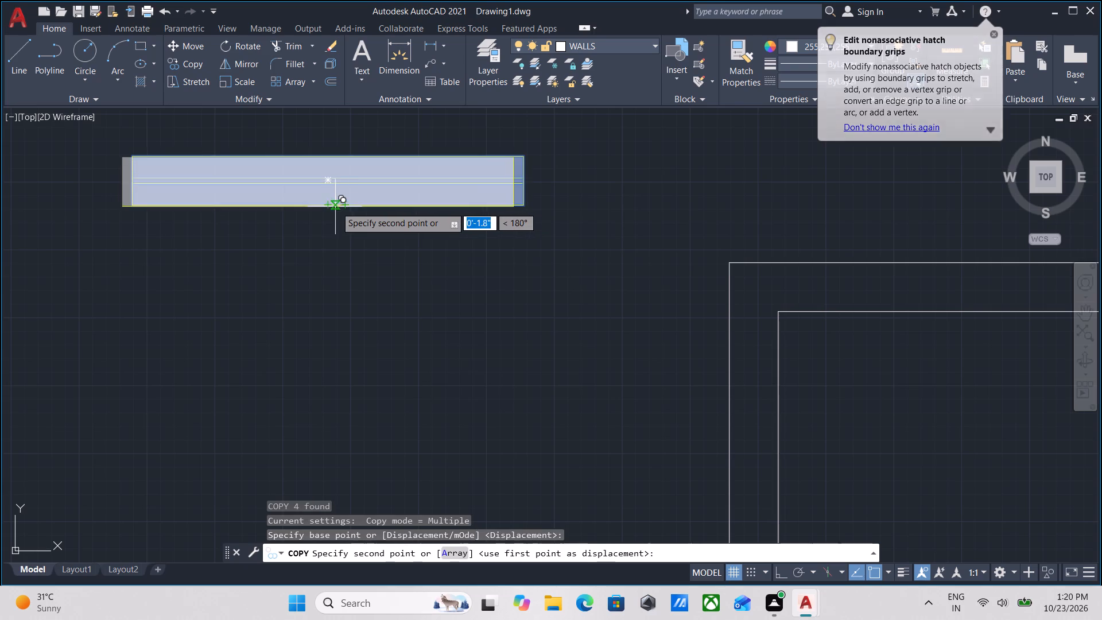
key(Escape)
Copy the loose window outside the northwest corner into the northwest room's north wall, using its bottom edge midpoint as base.
drag(424, 246, 414, 232)
click(350, 169)
text(CO)
key(Return)
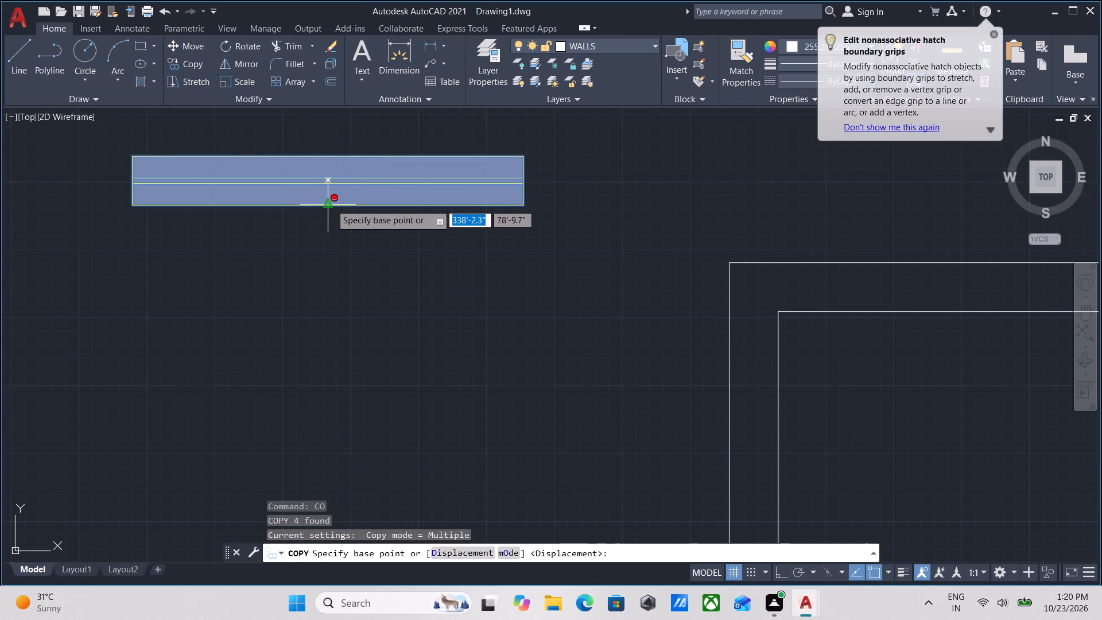
click(331, 204)
scroll(591, 245, down, 2)
middle_drag(573, 245, 311, 230)
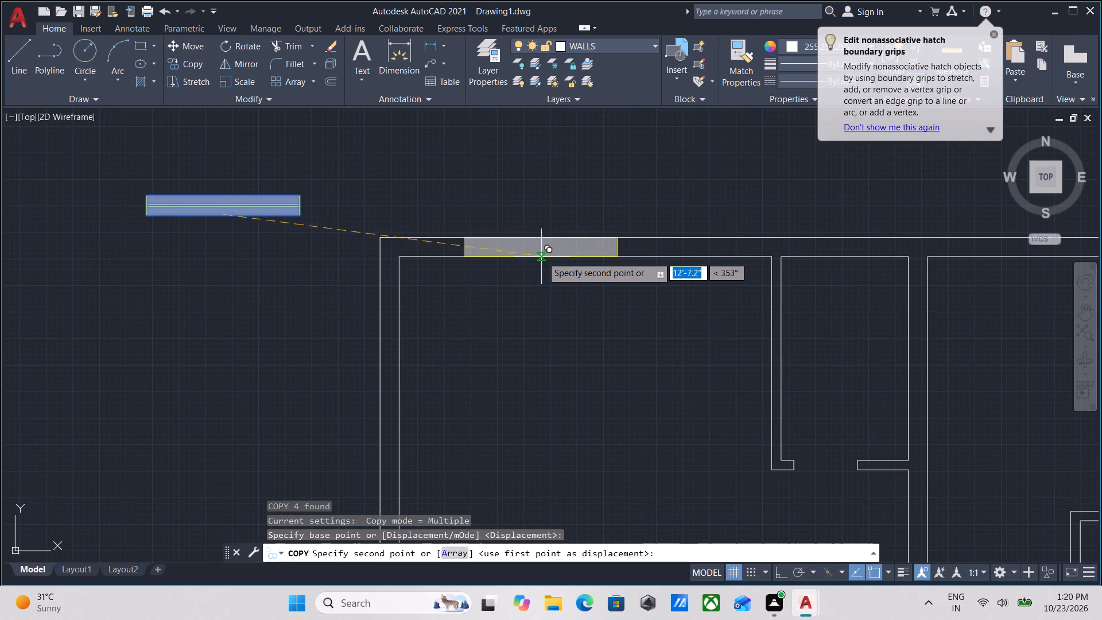
click(582, 257)
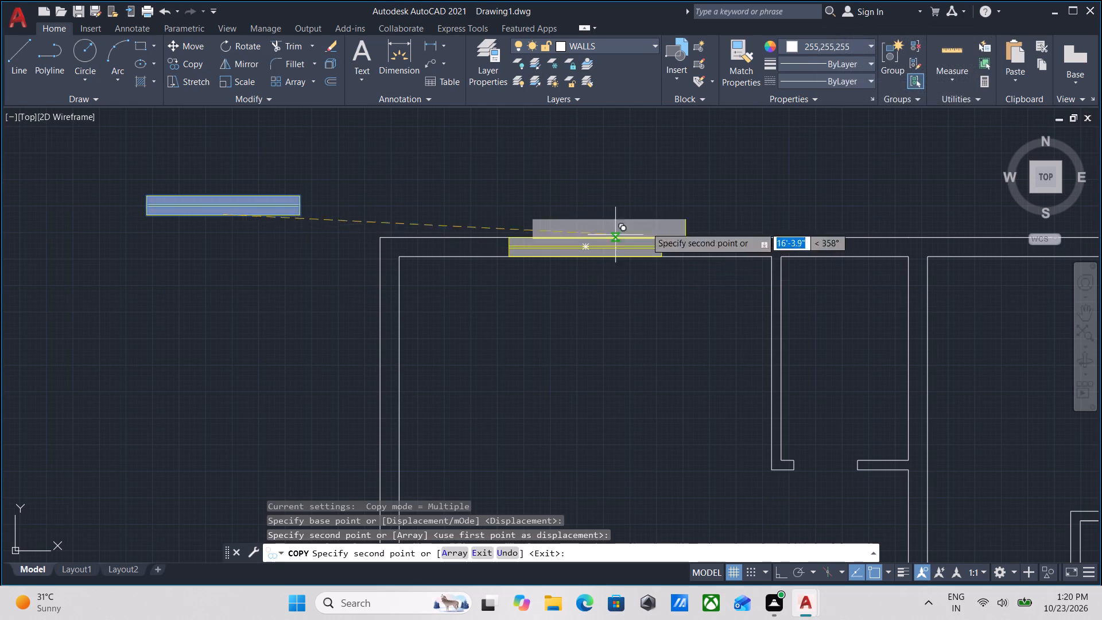
Place another copy of the loose window in the northeast room's north wall.
scroll(736, 340, down, 2)
middle_drag(730, 336, 561, 290)
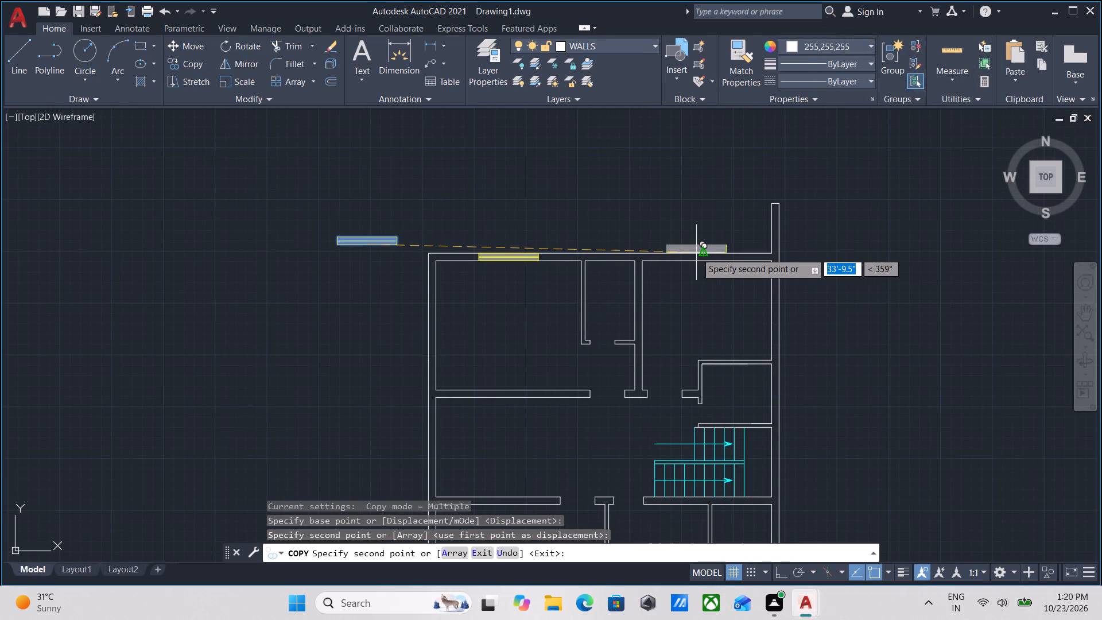
middle_drag(766, 242, 686, 304)
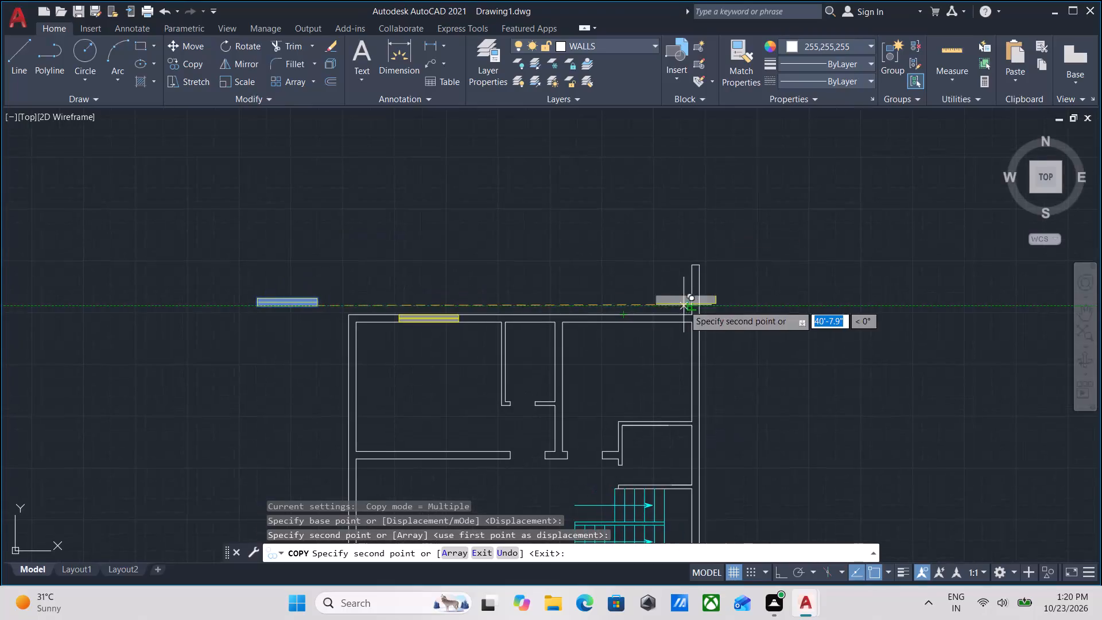
scroll(626, 311, up, 2)
click(627, 337)
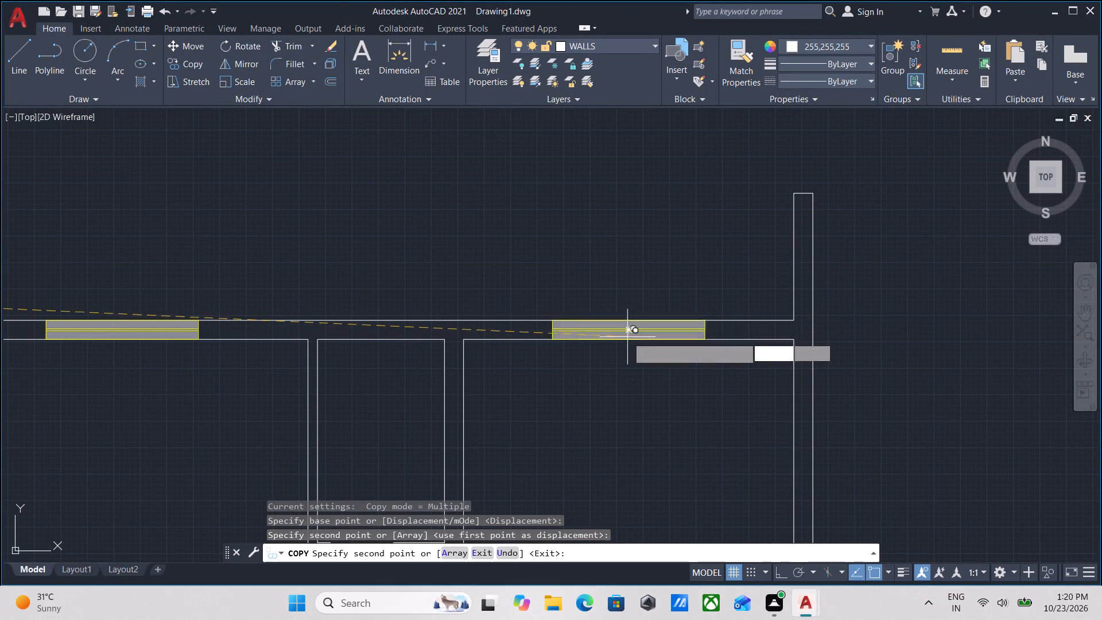
scroll(510, 323, down, 2)
middle_drag(510, 324, 577, 325)
scroll(576, 327, down, 2)
key(Escape)
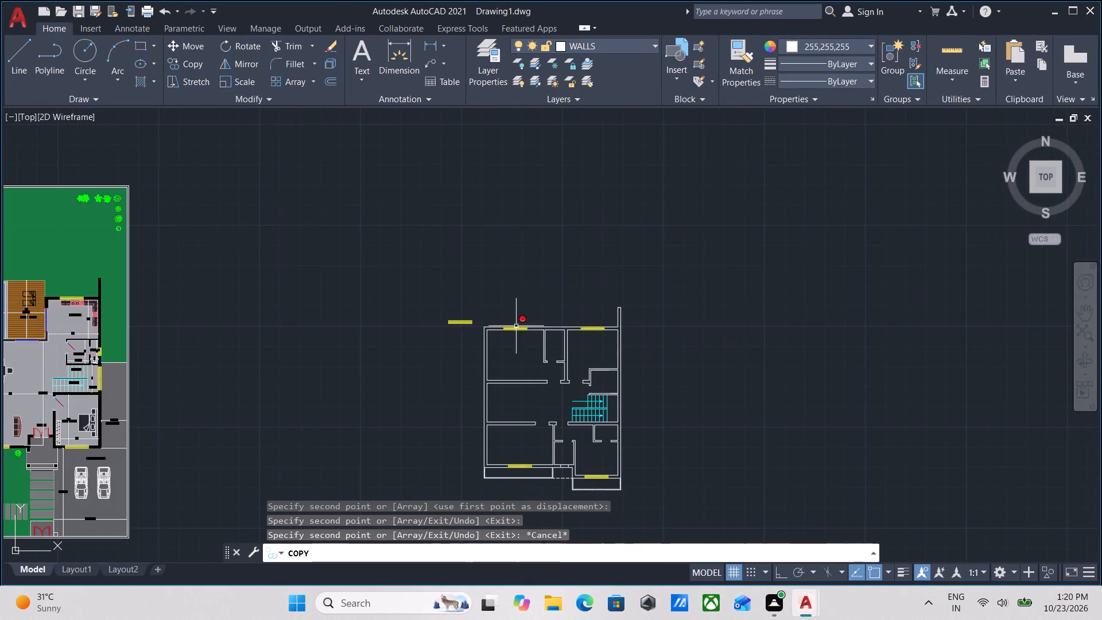
Examine the window positions in the furnished ground floor plan in relation to the new floor plan.
scroll(503, 311, down, 2)
middle_drag(505, 314, 557, 401)
scroll(385, 423, up, 2)
middle_drag(385, 420, 611, 213)
scroll(603, 293, up, 2)
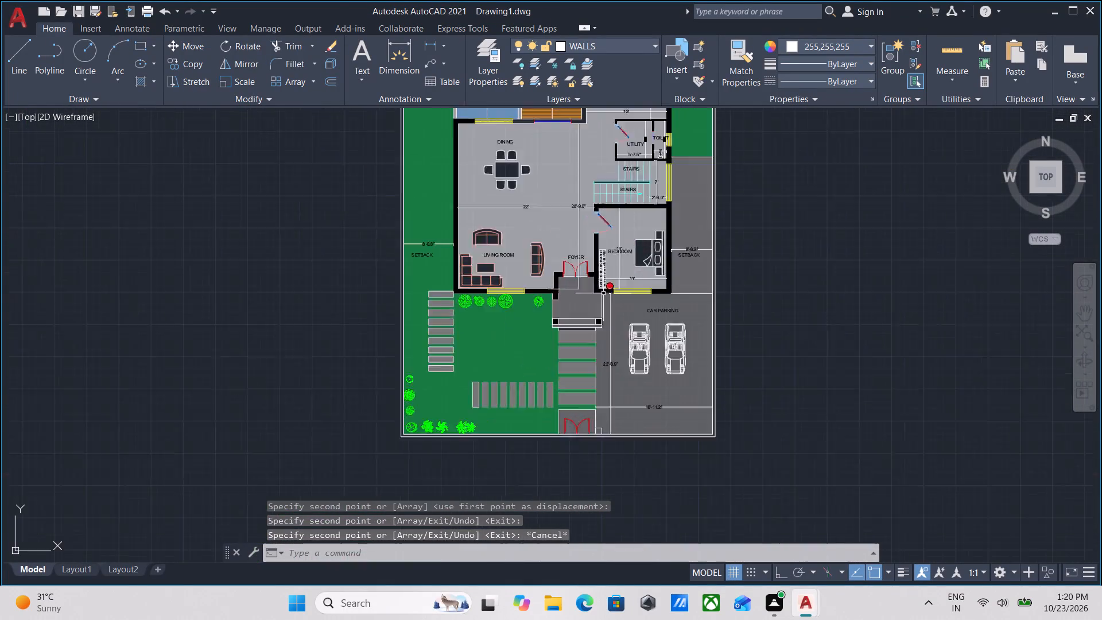
scroll(603, 293, up, 1)
scroll(694, 297, down, 2)
middle_drag(686, 297, 406, 301)
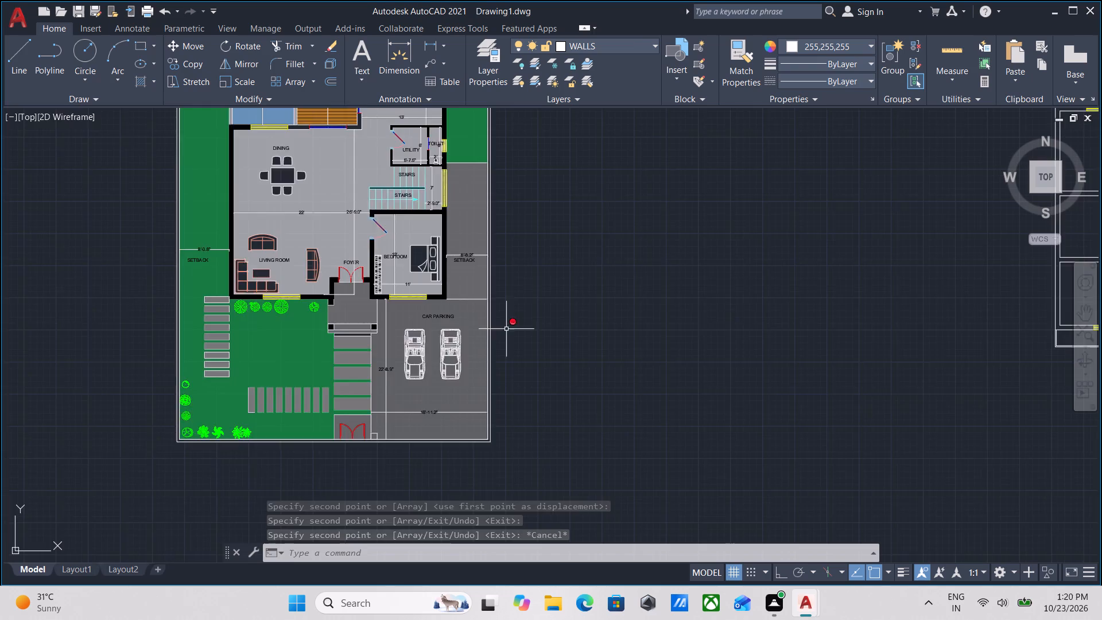
scroll(446, 332, up, 2)
scroll(623, 330, down, 2)
middle_drag(653, 330, 580, 308)
scroll(568, 316, up, 1)
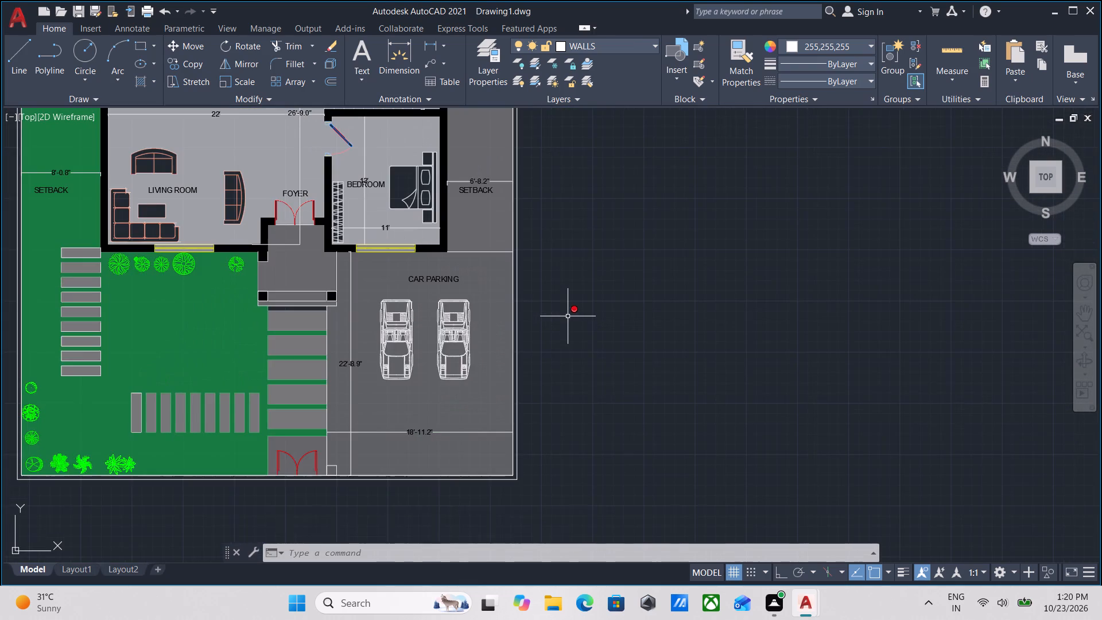
middle_drag(568, 316, 565, 398)
scroll(374, 280, up, 2)
scroll(371, 270, down, 2)
middle_drag(595, 352, 558, 379)
scroll(635, 339, down, 2)
middle_drag(635, 339, 560, 335)
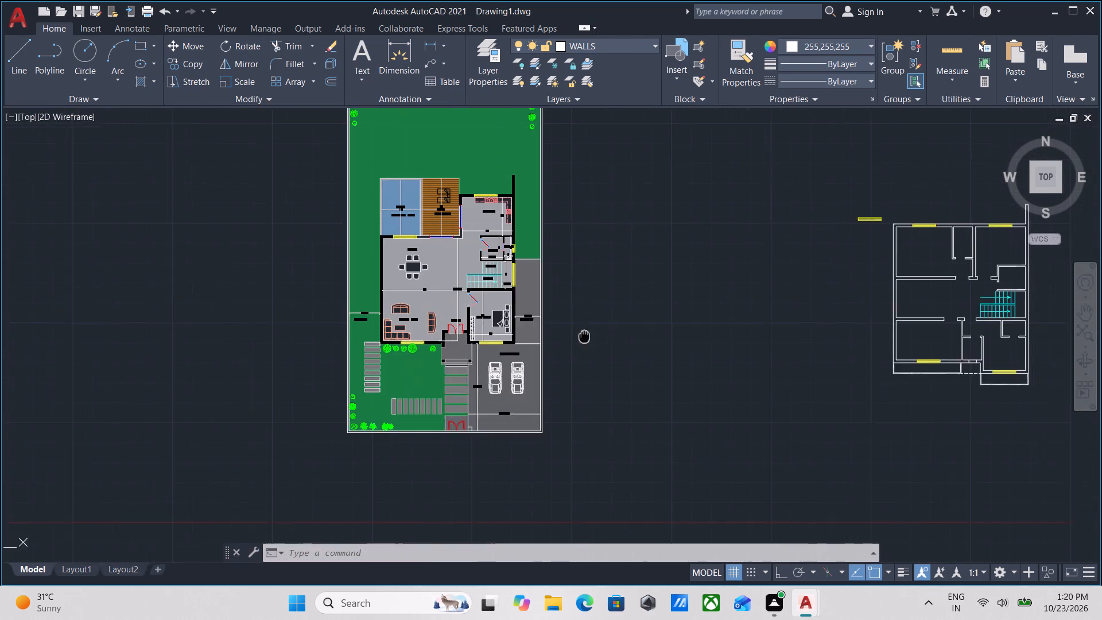
middle_drag(560, 335, 219, 338)
Rotate a copy of the southwest room's south window by 270° about its lower-left corner, keeping the original window.
scroll(518, 294, up, 1)
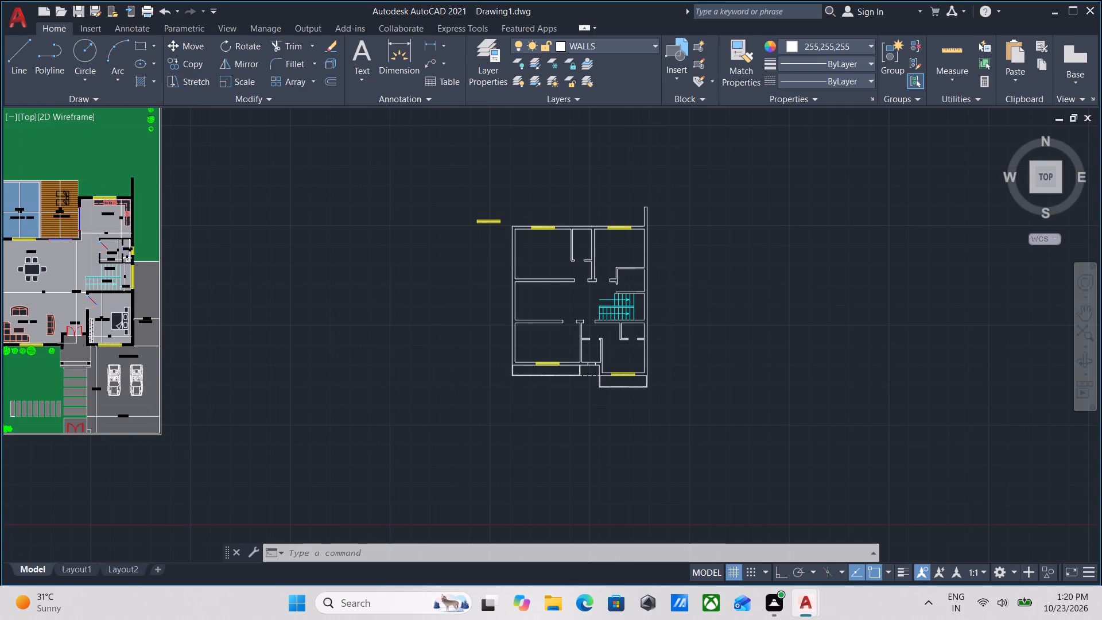
scroll(550, 276, up, 2)
scroll(550, 276, down, 2)
middle_drag(550, 276, 546, 328)
middle_drag(546, 328, 550, 304)
scroll(663, 451, up, 2)
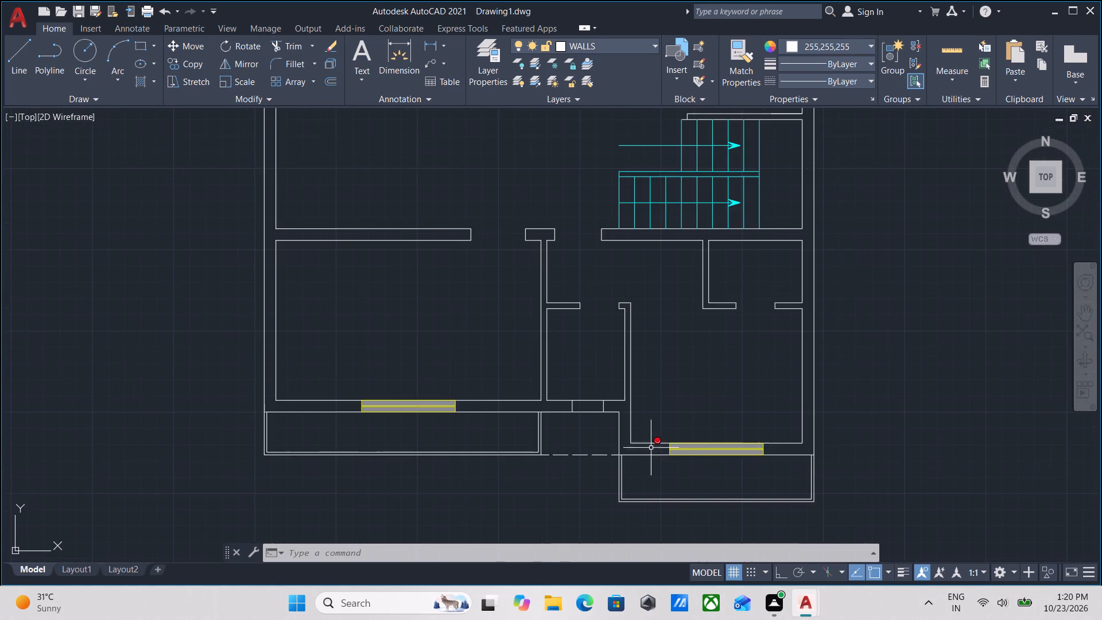
scroll(412, 402, up, 3)
click(613, 428)
click(545, 399)
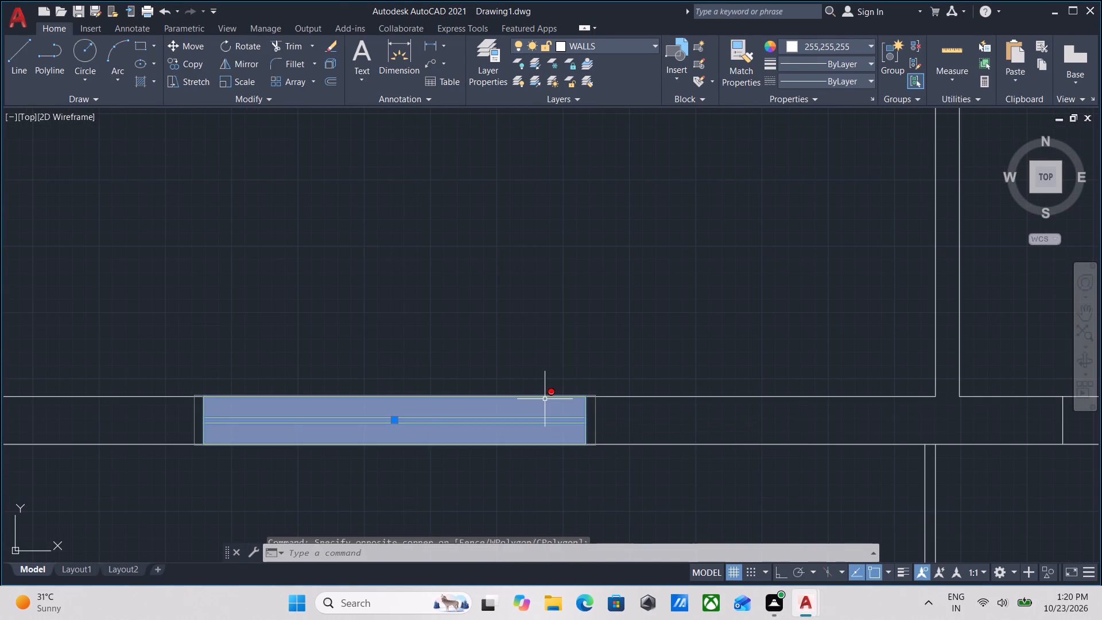
text(RO)
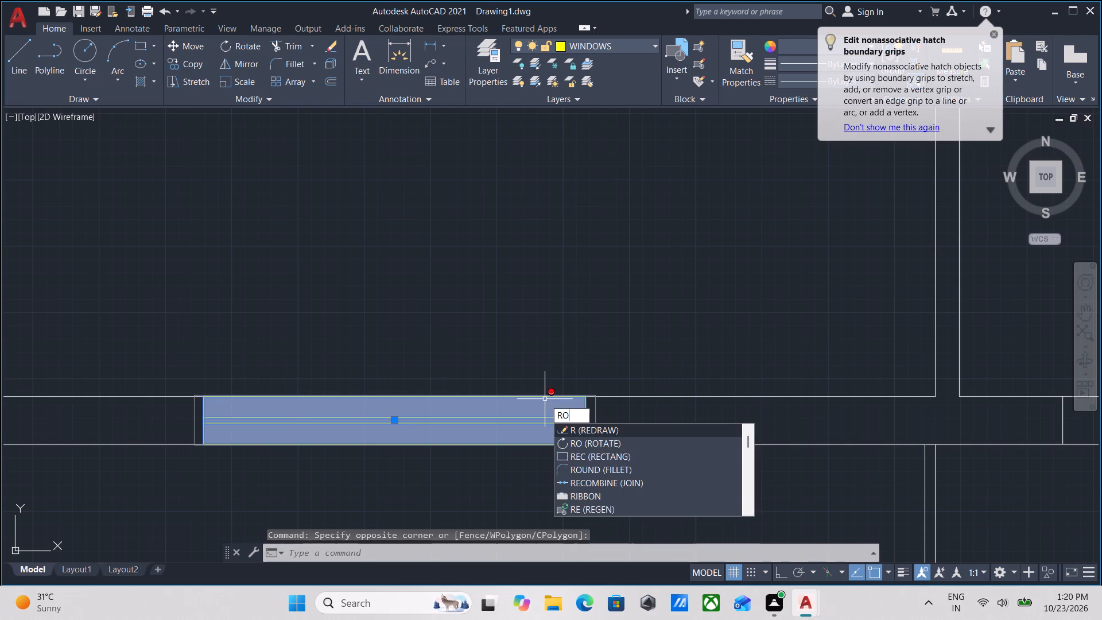
key(Return)
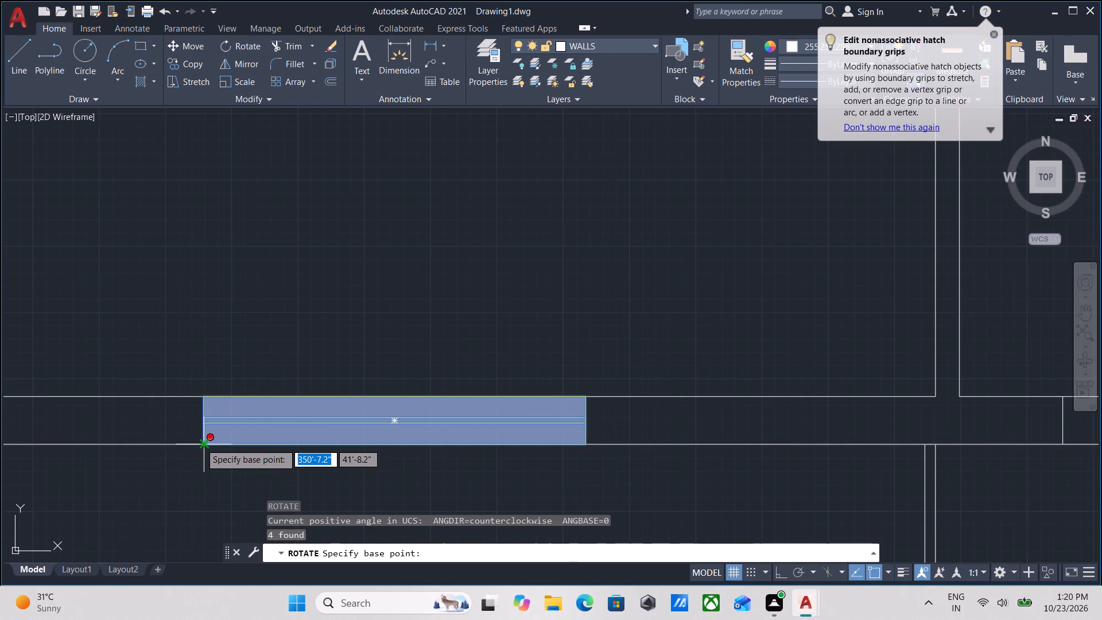
click(200, 443)
middle_drag(205, 483, 335, 274)
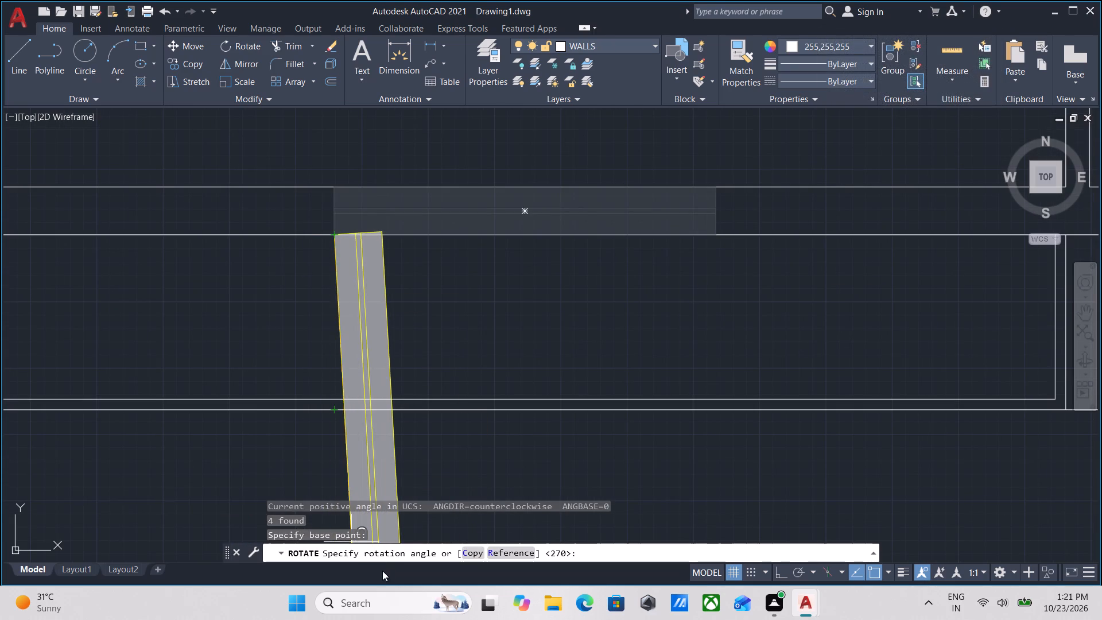
key(F8)
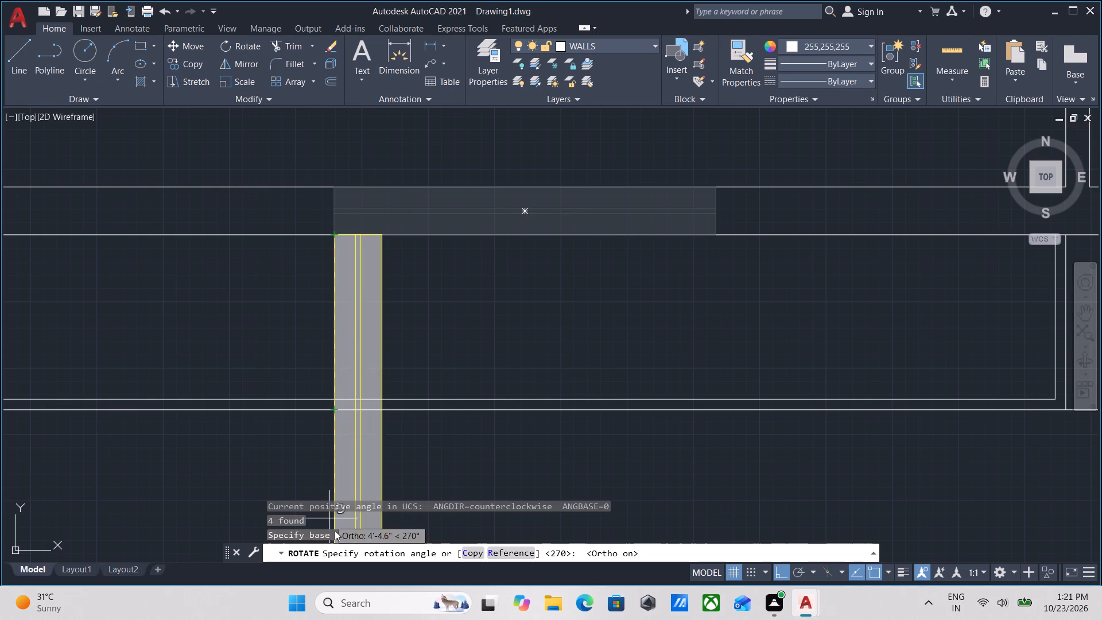
click(472, 549)
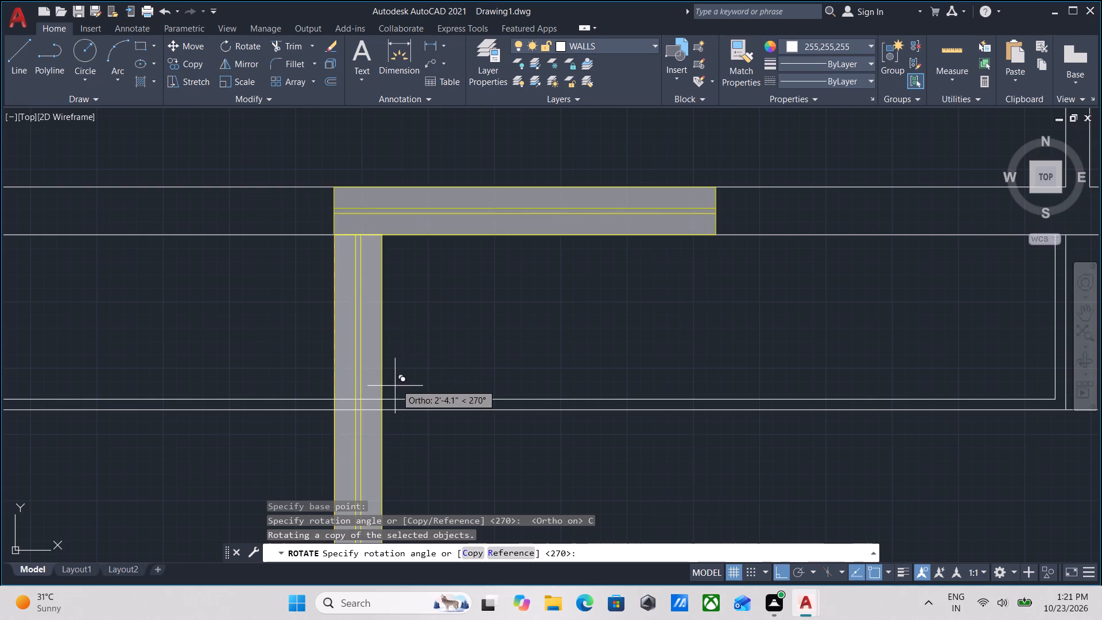
click(391, 387)
scroll(406, 338, down, 2)
middle_drag(406, 338, 405, 365)
scroll(405, 365, down, 1)
key(Escape)
scroll(399, 370, up, 1)
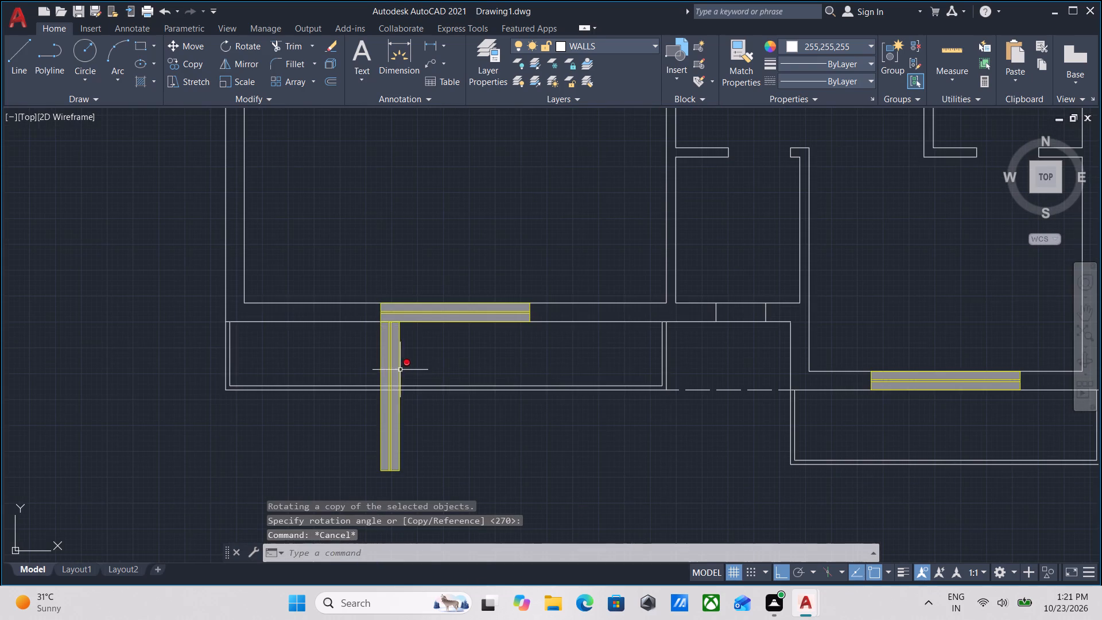
Copy the vertical window into the outer east wall beside the staircase, using a point on its east edge as base.
click(415, 363)
click(365, 366)
text(CO)
key(Return)
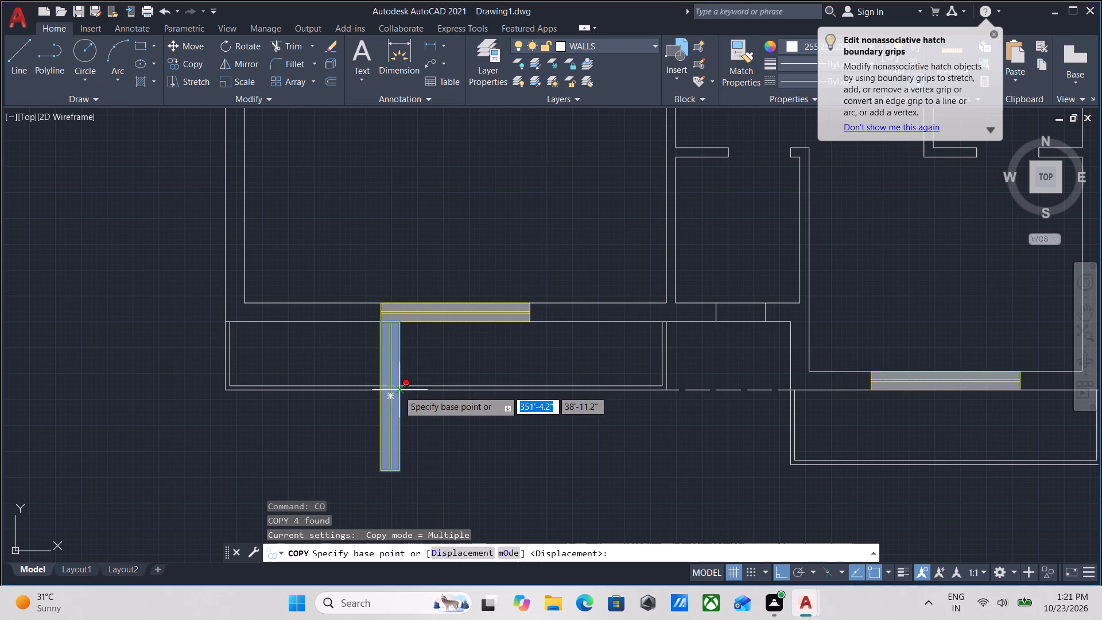
click(398, 390)
scroll(612, 223, down, 1)
key(F8)
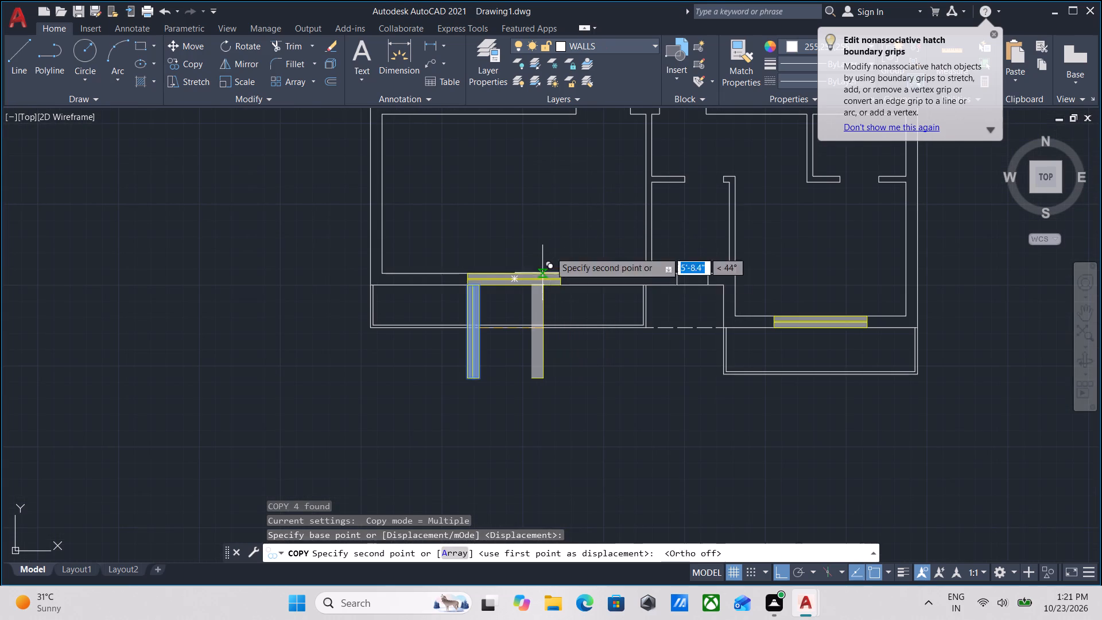
scroll(620, 170, down, 1)
middle_drag(619, 171, 432, 334)
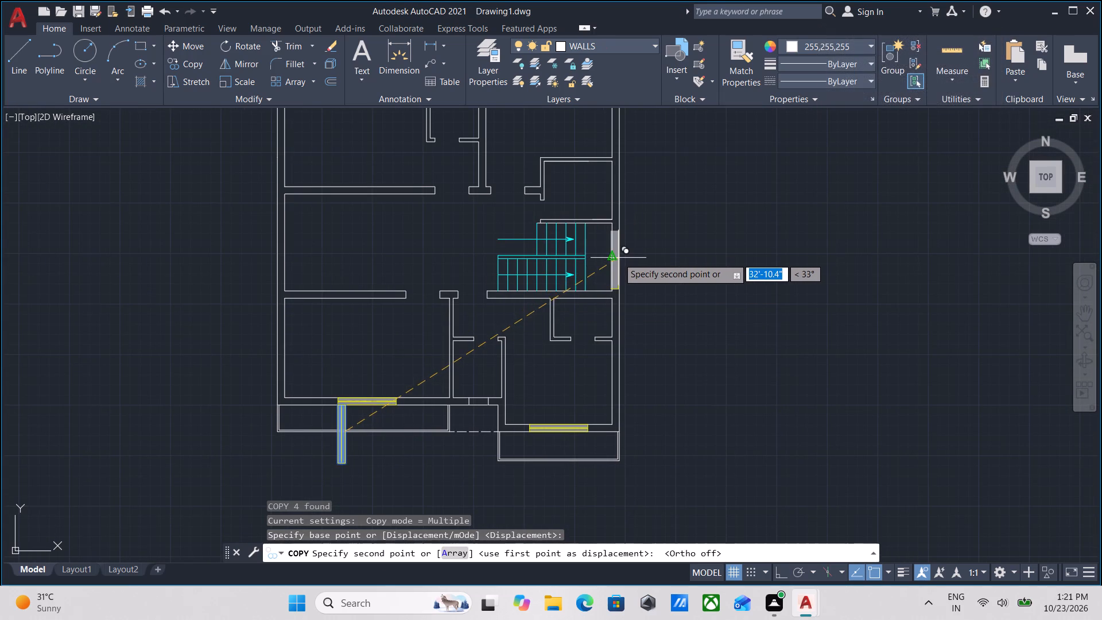
scroll(618, 258, up, 1)
click(619, 256)
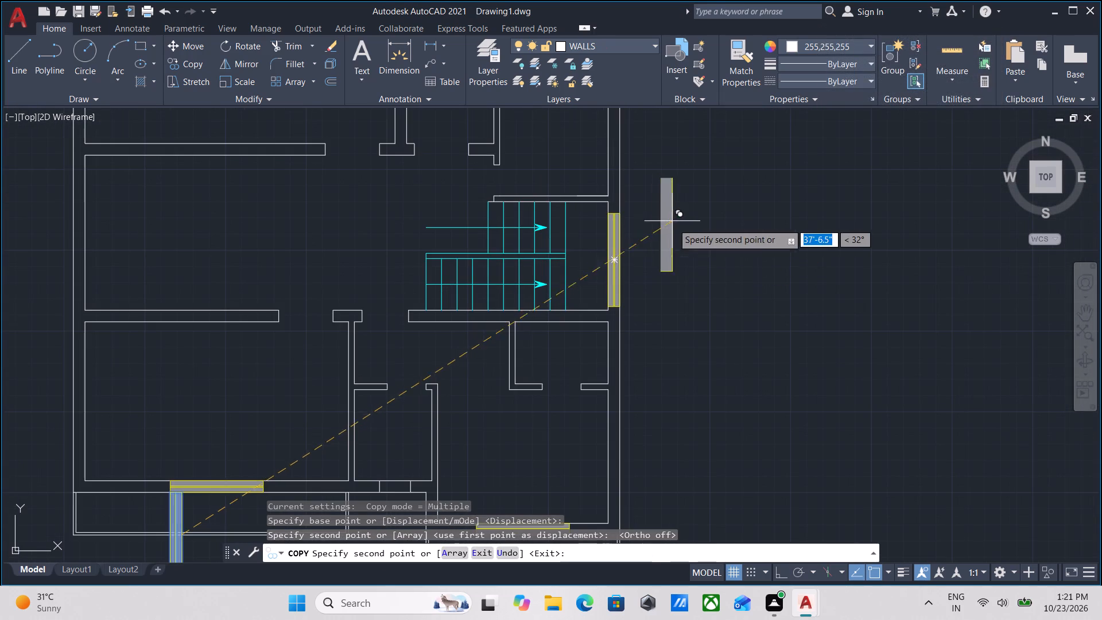
scroll(608, 242, up, 3)
key(Escape)
Try to adjust the position of the staircase window within the east wall with Move, using its inner edge as base.
middle_drag(615, 286, 602, 211)
scroll(634, 448, down, 1)
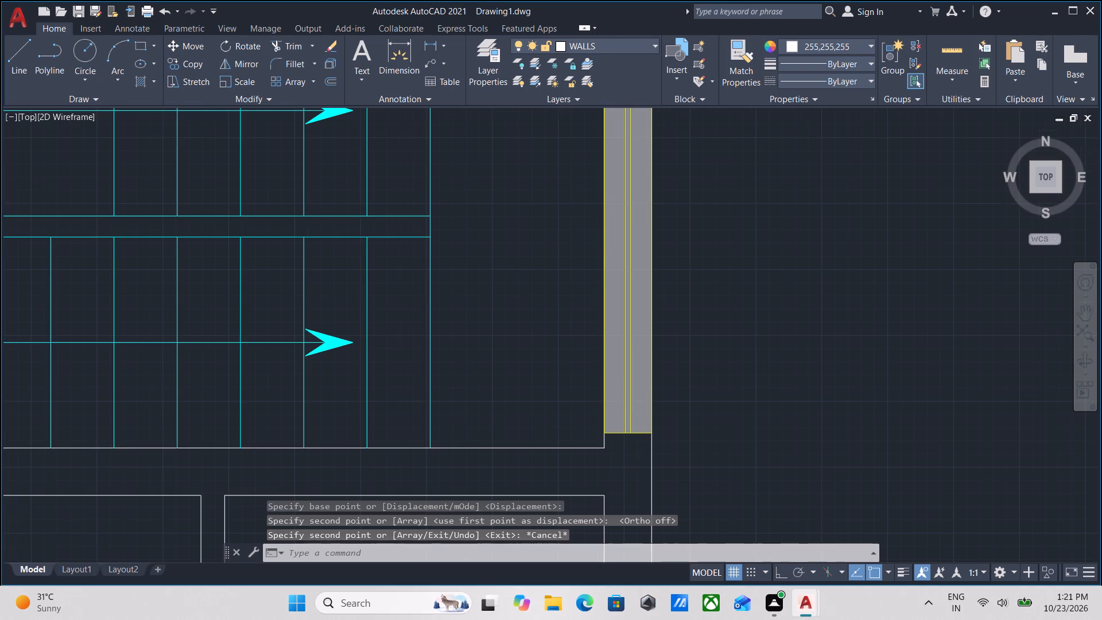
middle_drag(626, 426, 624, 367)
scroll(619, 399, up, 1)
drag(636, 396, 636, 388)
click(624, 342)
middle_drag(620, 358, 609, 448)
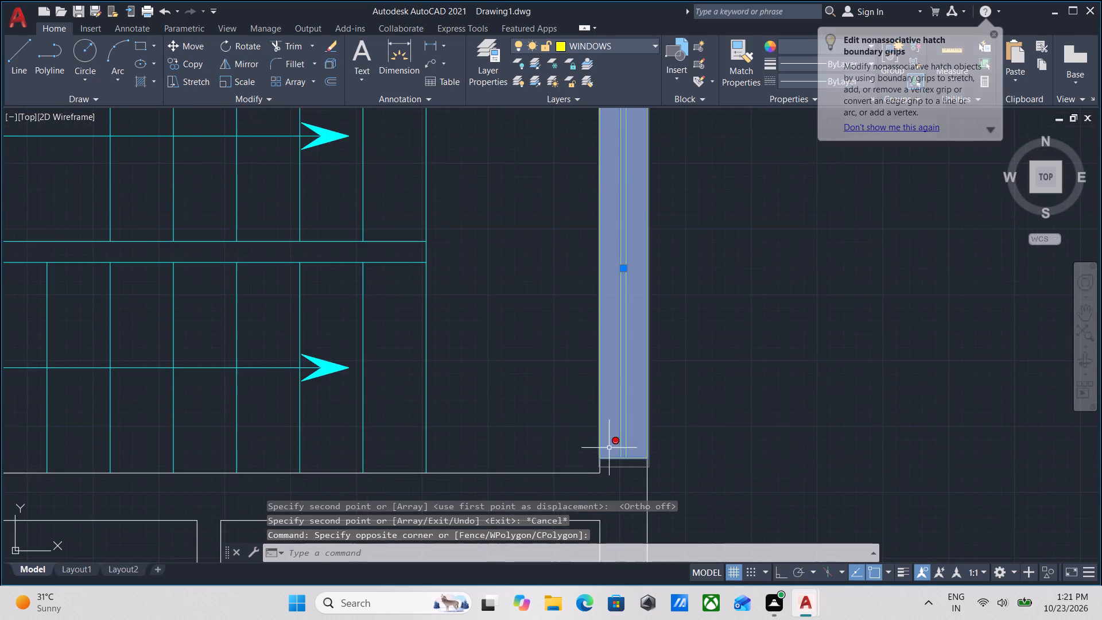
scroll(593, 360, down, 1)
middle_drag(593, 360, 601, 397)
key(m)
key(Return)
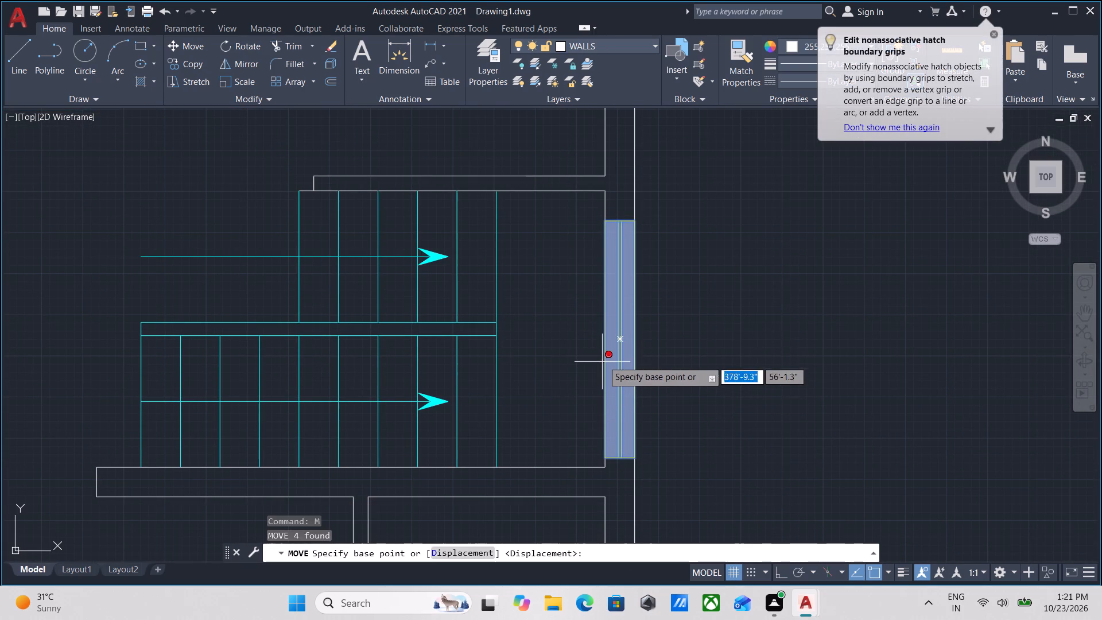
click(605, 335)
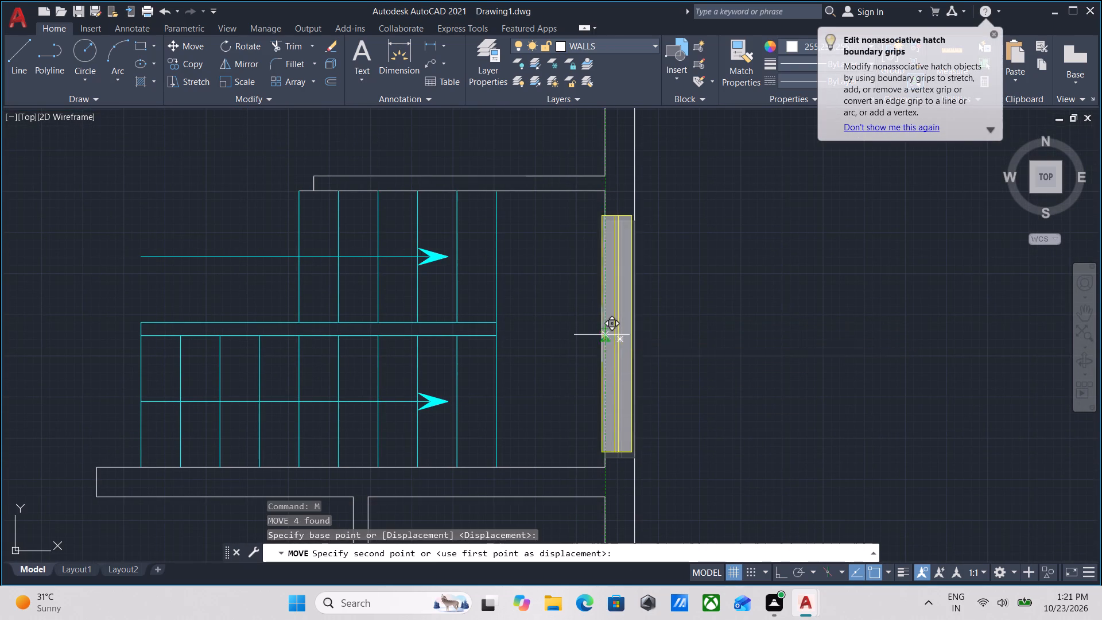
click(606, 339)
key(Escape)
scroll(606, 339, down, 3)
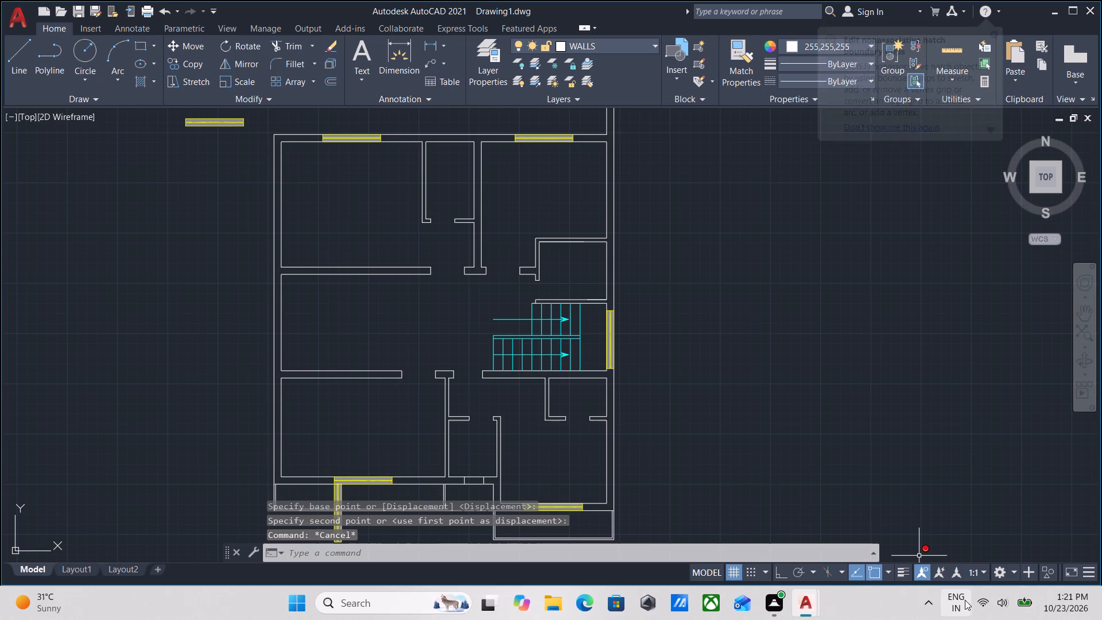
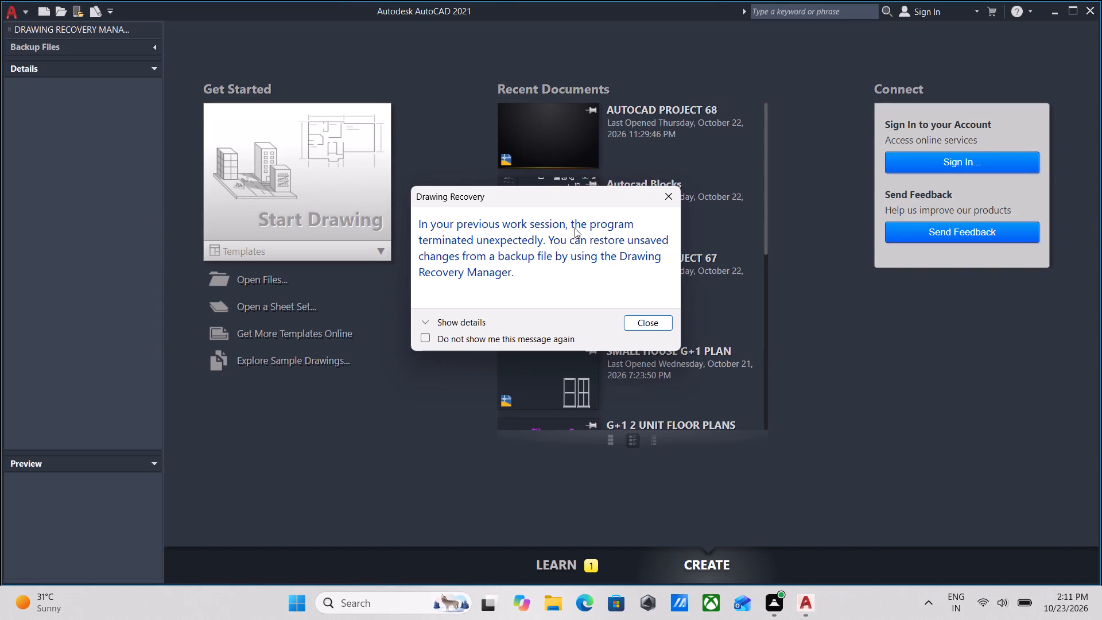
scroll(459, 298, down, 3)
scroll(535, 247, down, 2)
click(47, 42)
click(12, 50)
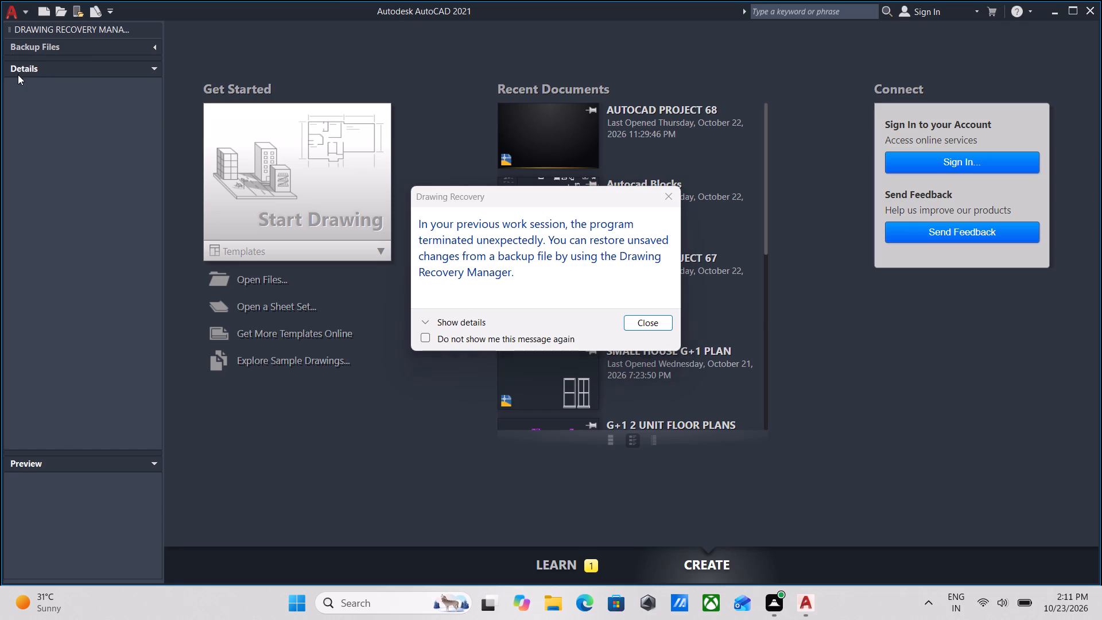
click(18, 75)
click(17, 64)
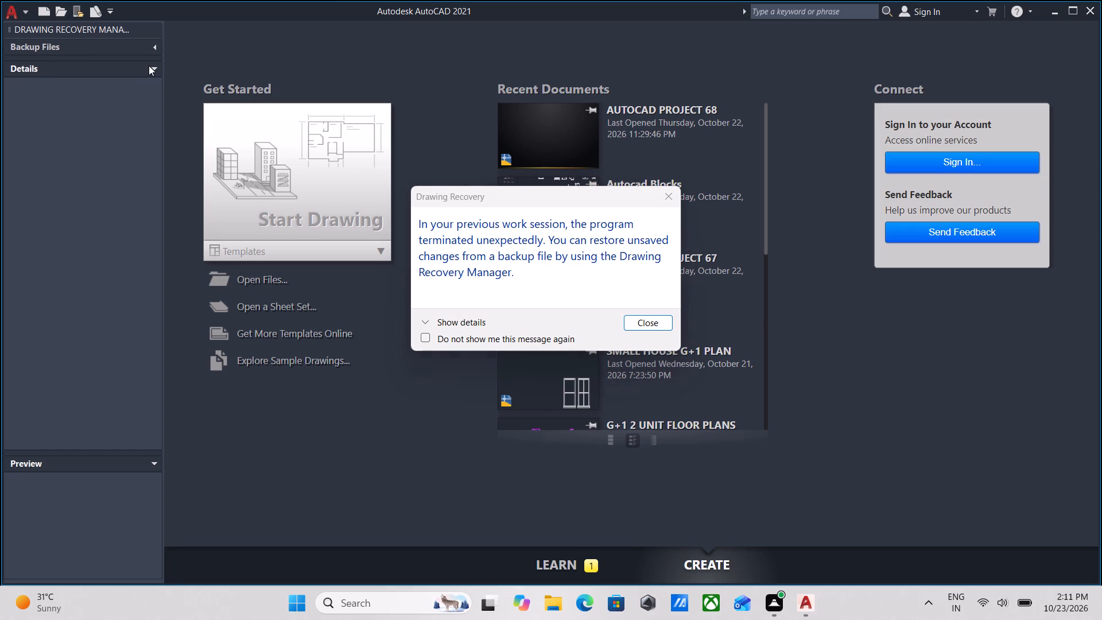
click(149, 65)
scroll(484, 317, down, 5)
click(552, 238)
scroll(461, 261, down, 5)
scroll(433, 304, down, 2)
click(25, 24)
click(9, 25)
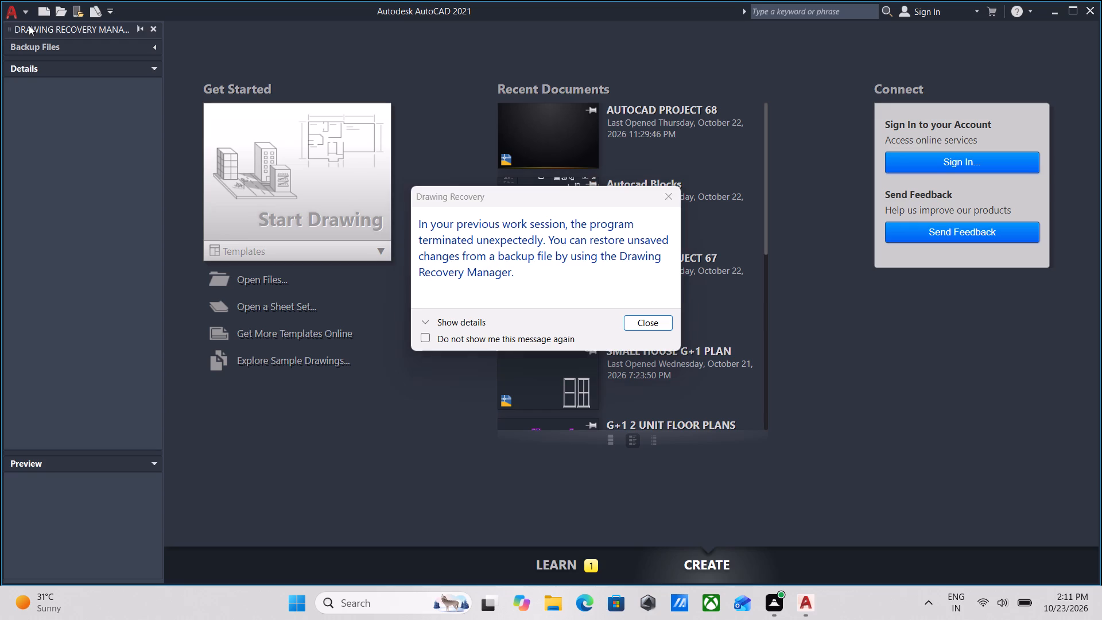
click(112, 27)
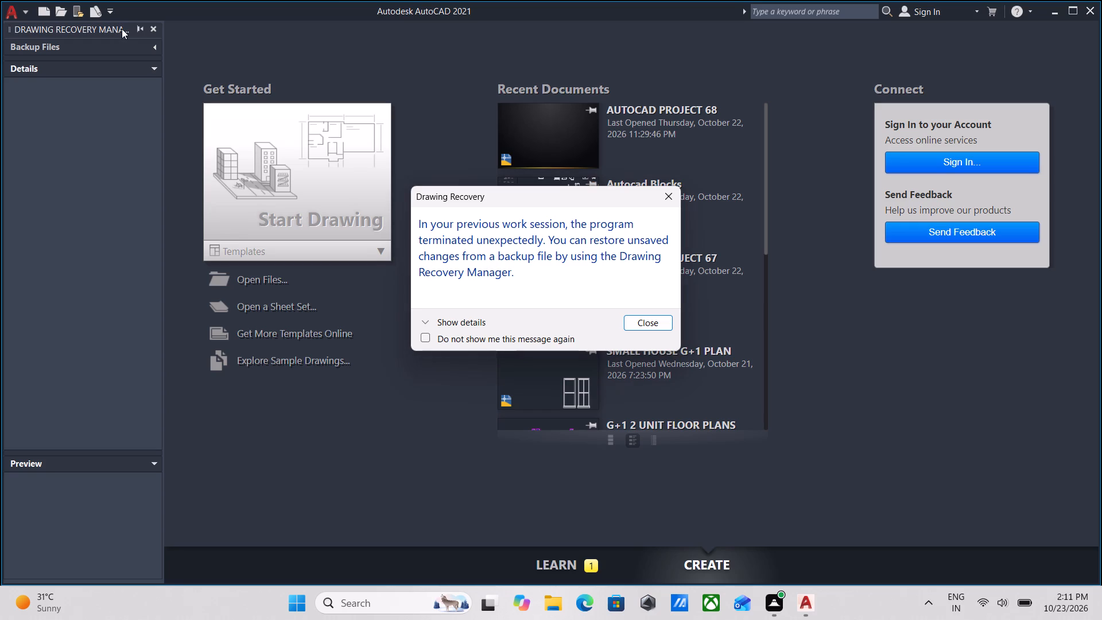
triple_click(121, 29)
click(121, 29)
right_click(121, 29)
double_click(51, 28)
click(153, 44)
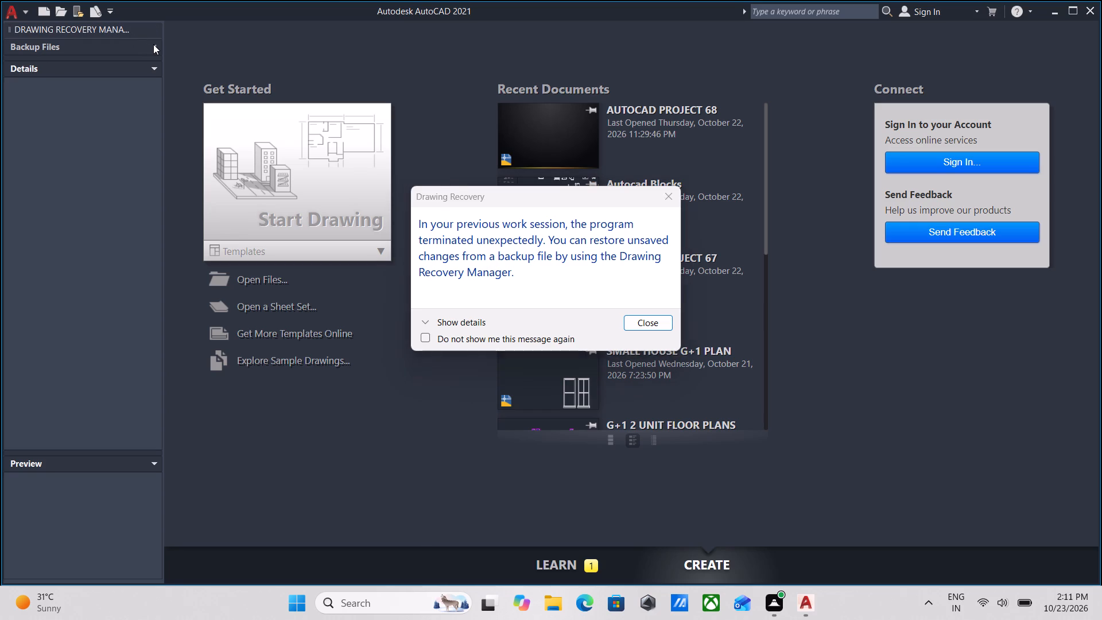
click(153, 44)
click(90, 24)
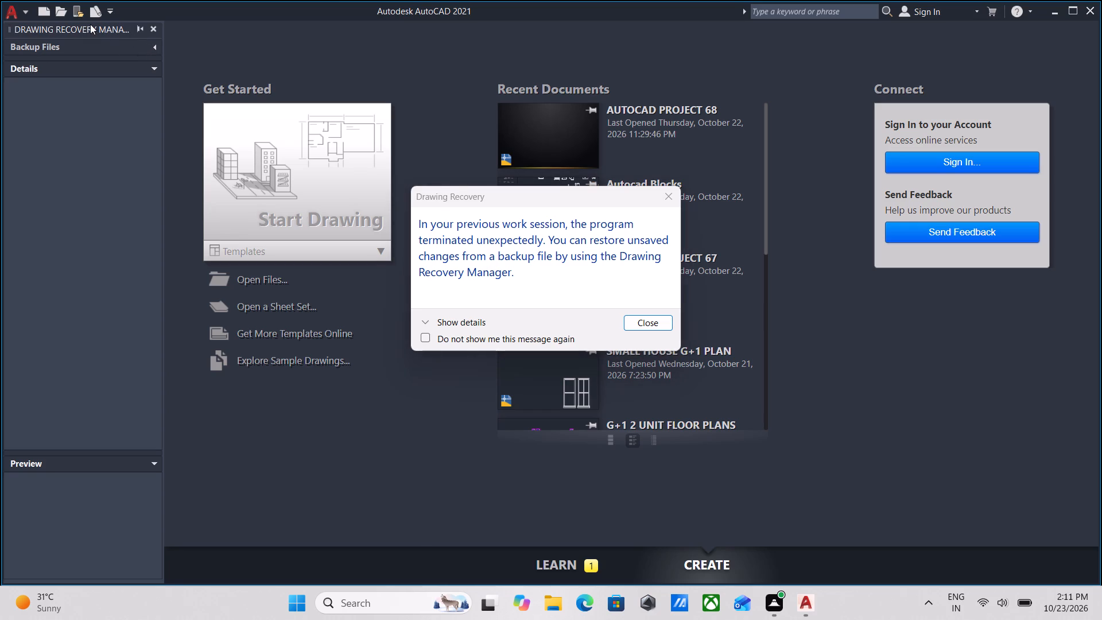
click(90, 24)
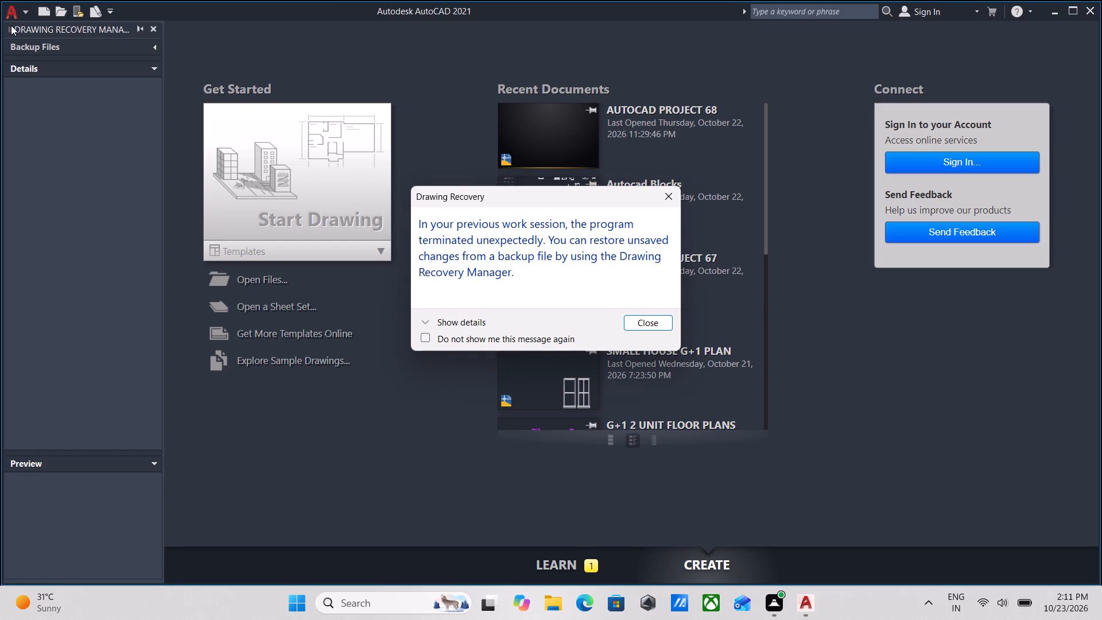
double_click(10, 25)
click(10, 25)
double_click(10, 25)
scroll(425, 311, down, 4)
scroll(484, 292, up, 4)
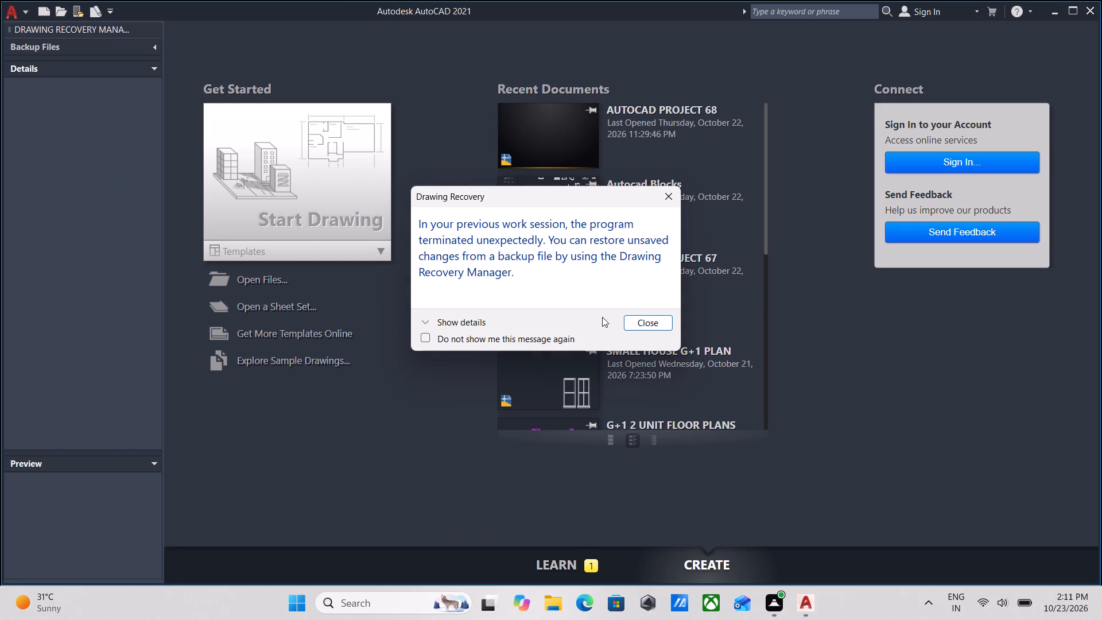
Dismiss the Drawing Recovery message.
click(647, 322)
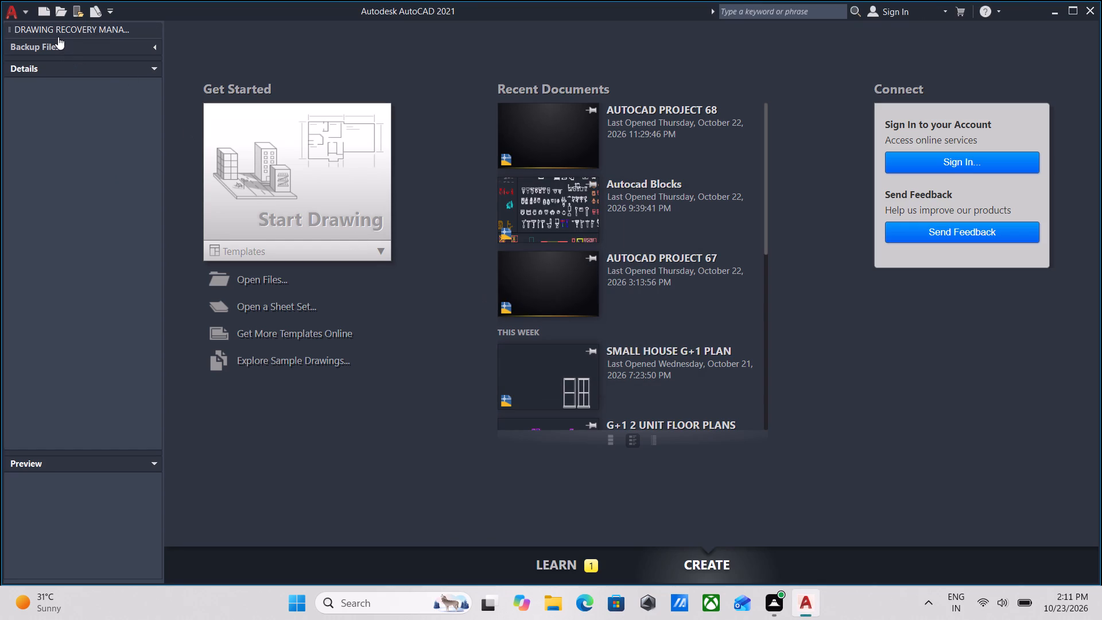
Expand the Backup Files list in the Drawing Recovery Manager.
click(57, 42)
click(138, 24)
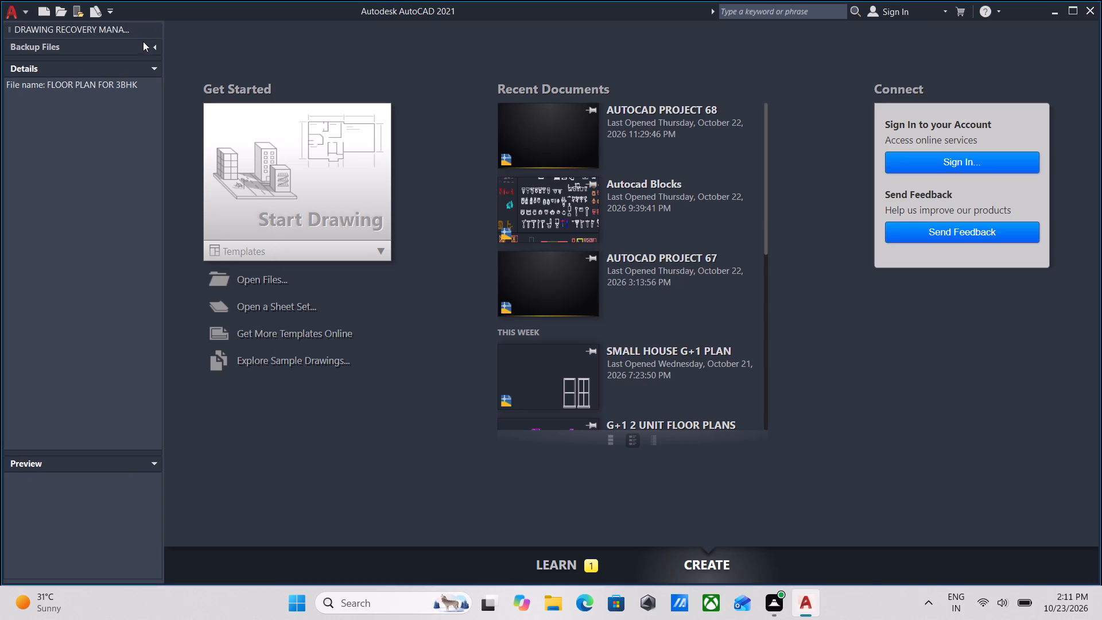
click(75, 90)
click(7, 83)
click(88, 462)
double_click(51, 46)
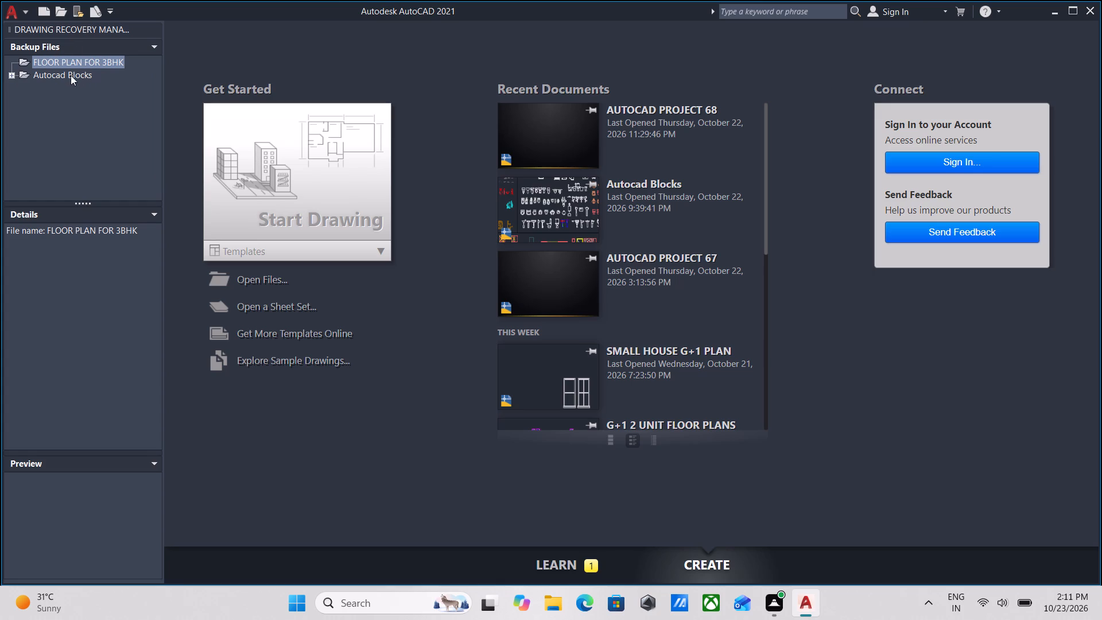
Try to open the FLOOR PLAN FOR 3BHK backup, checking the Autocad Blocks entry for its backup files as well.
double_click(70, 64)
right_click(67, 61)
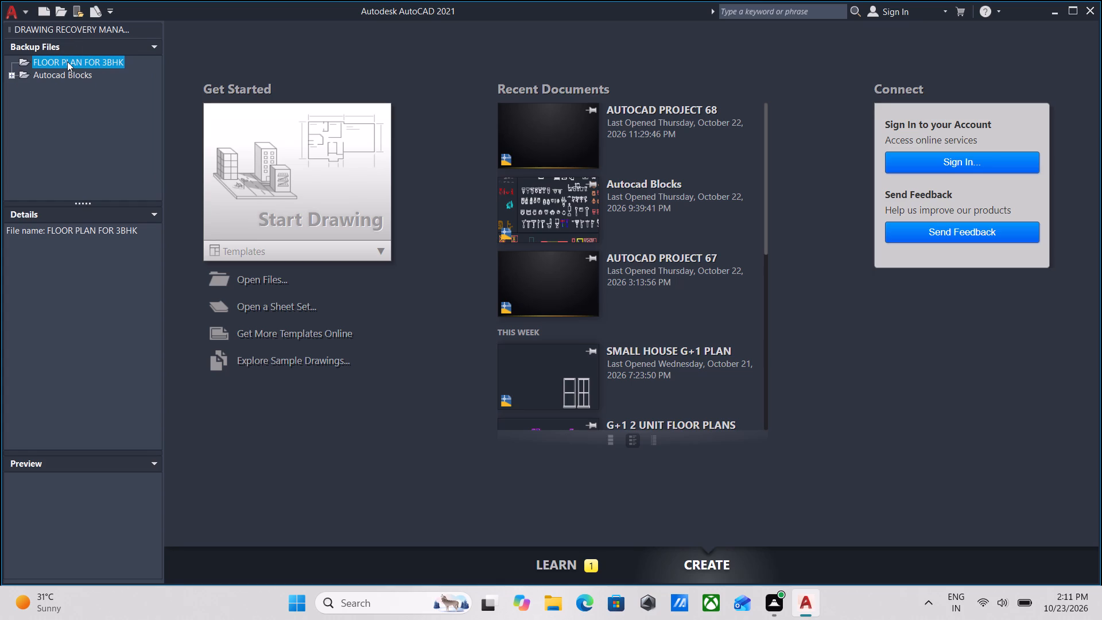
click(102, 71)
double_click(79, 59)
double_click(78, 230)
click(128, 232)
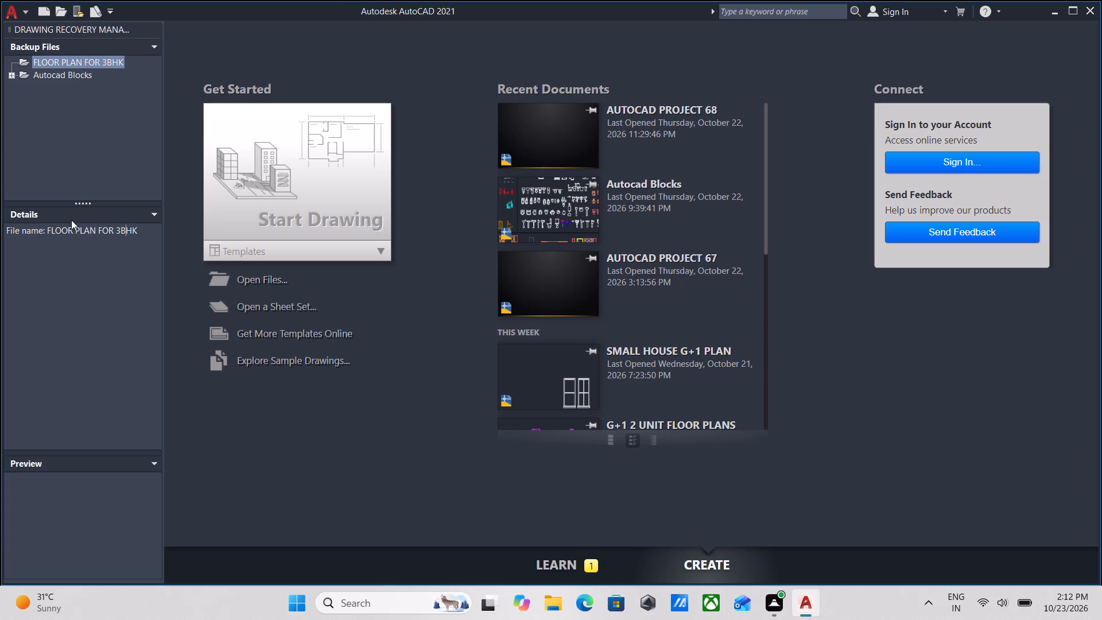
scroll(0, 468, down, 2)
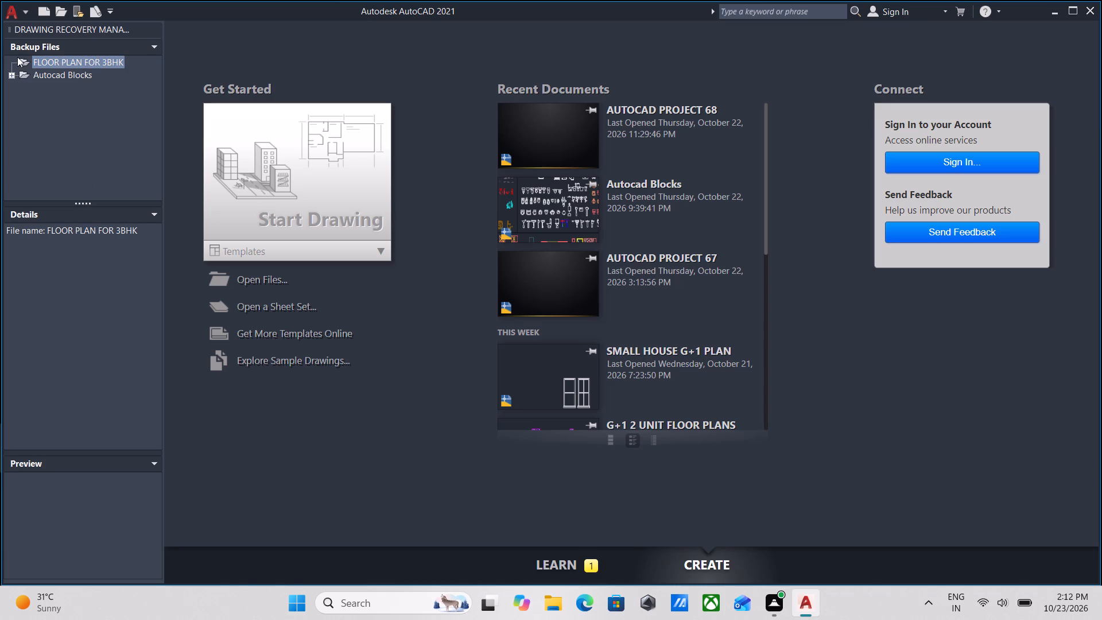
click(17, 57)
click(9, 72)
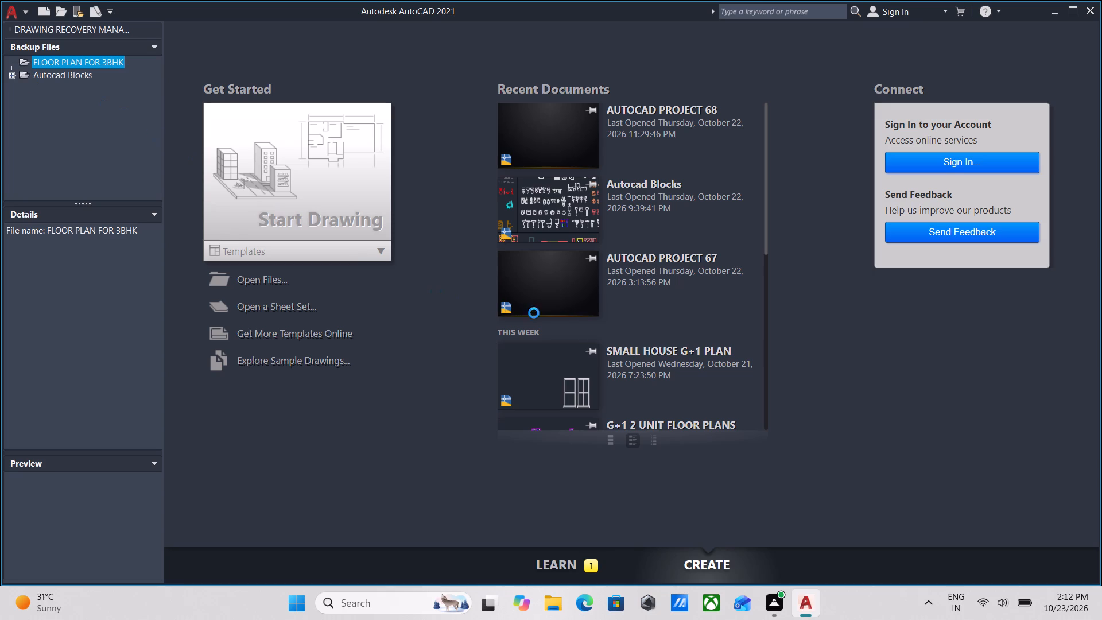
scroll(588, 326, down, 3)
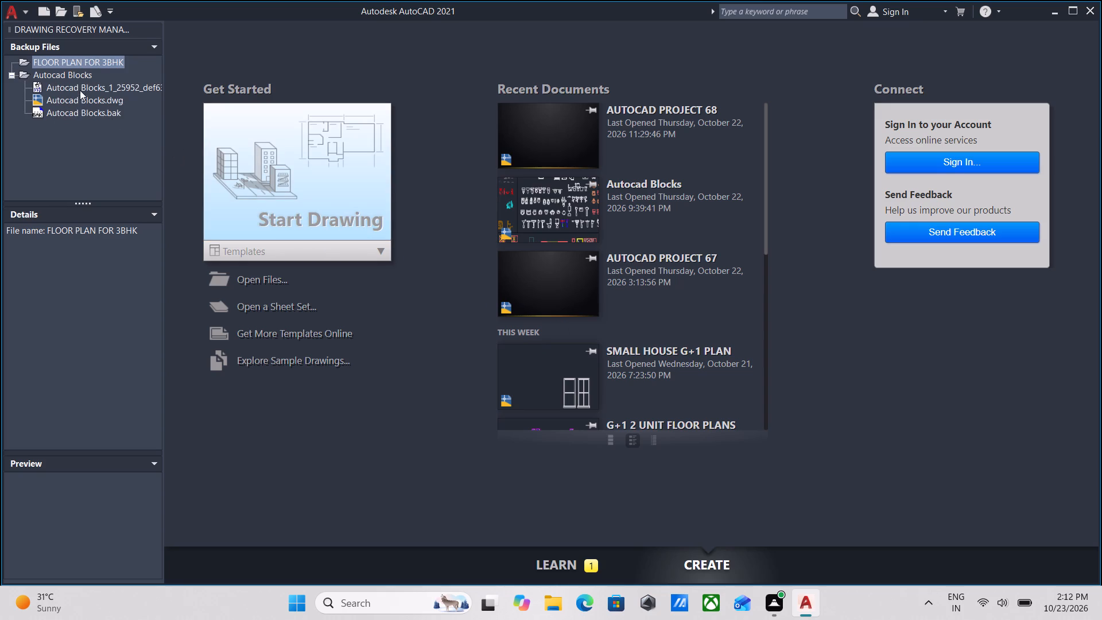
triple_click(52, 61)
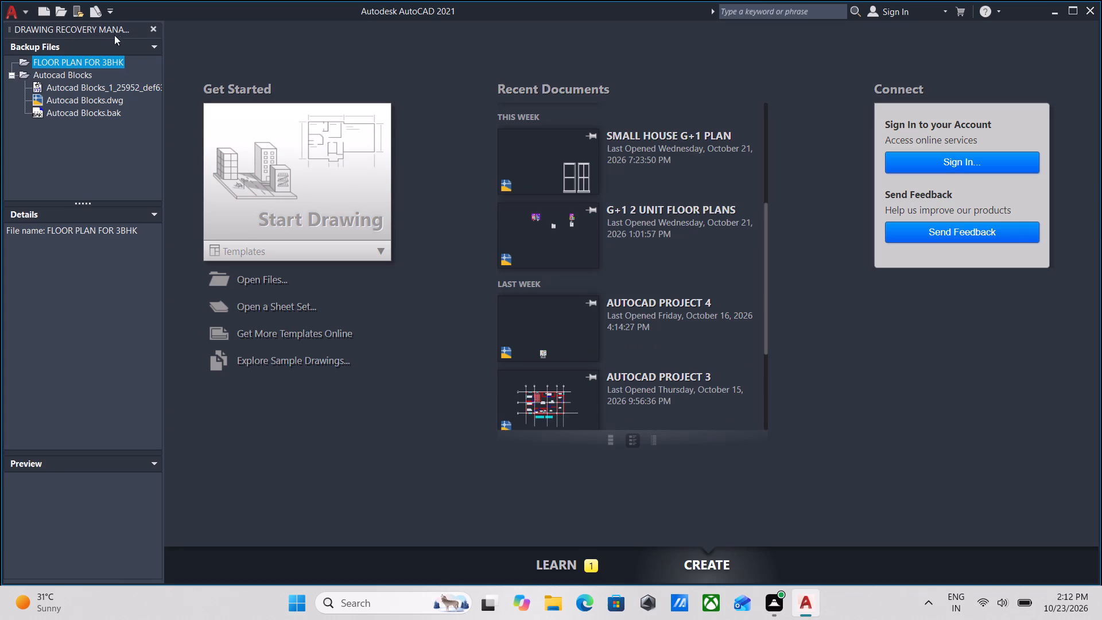
Collapse the Drawing Recovery Manager palette to its title bar.
double_click(140, 26)
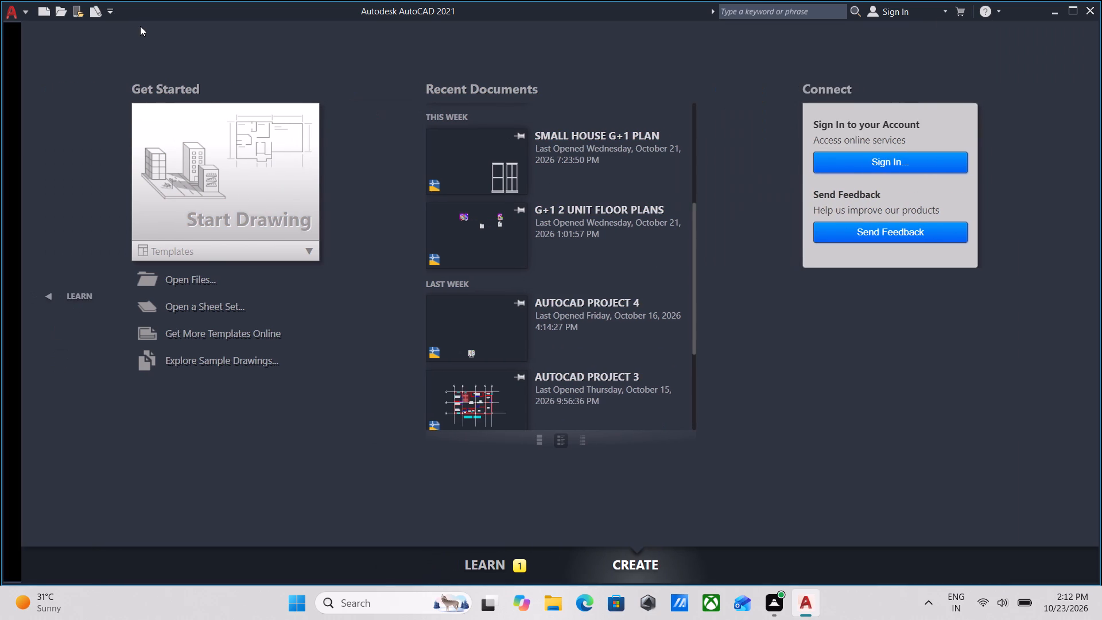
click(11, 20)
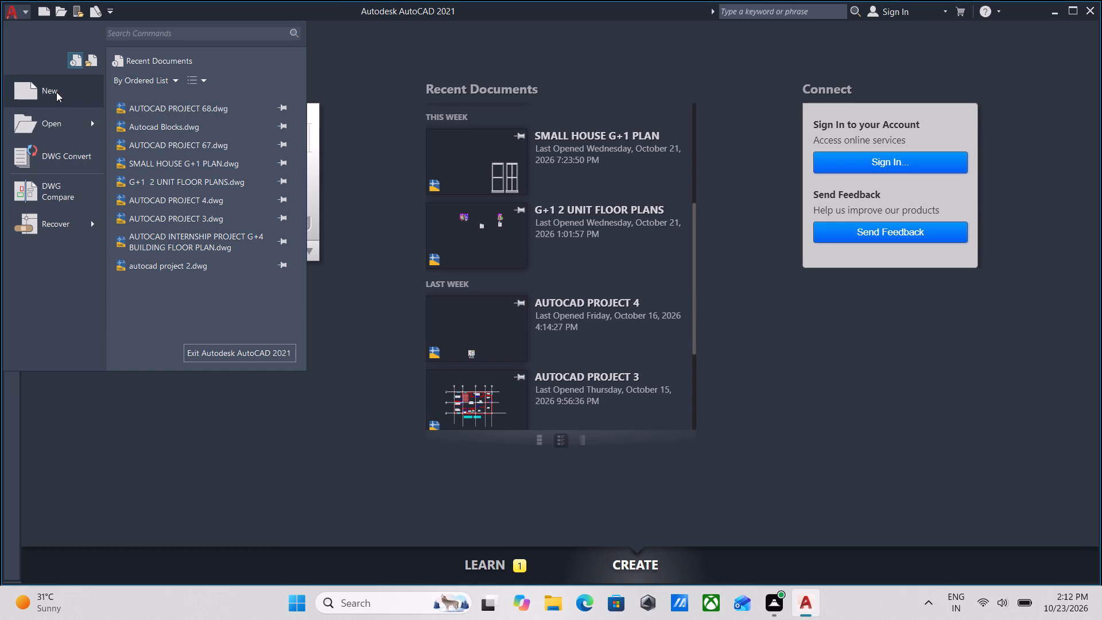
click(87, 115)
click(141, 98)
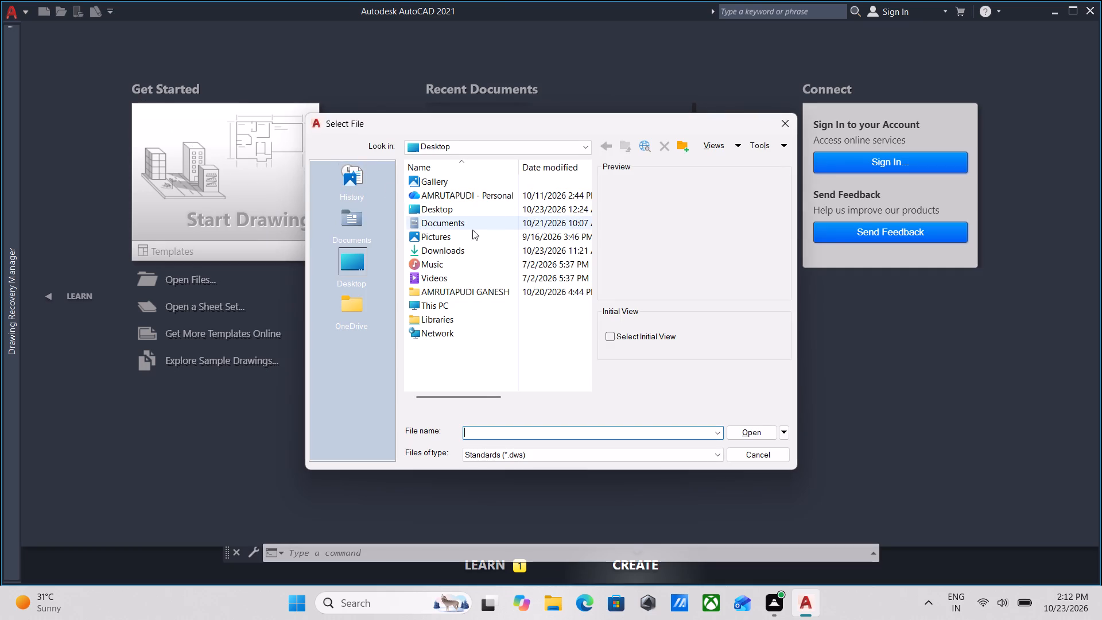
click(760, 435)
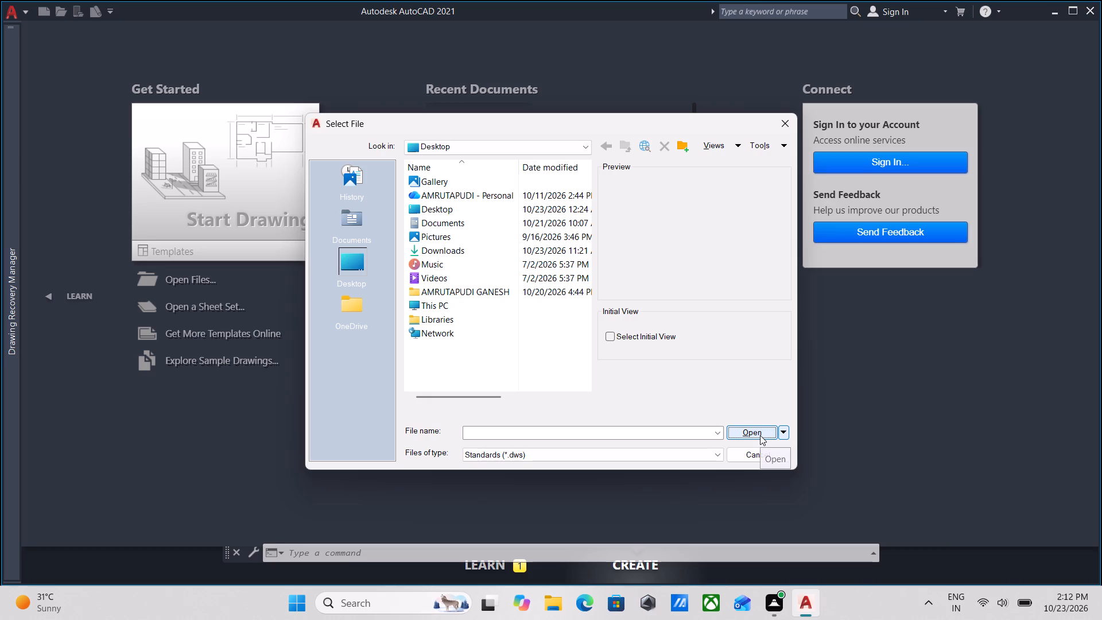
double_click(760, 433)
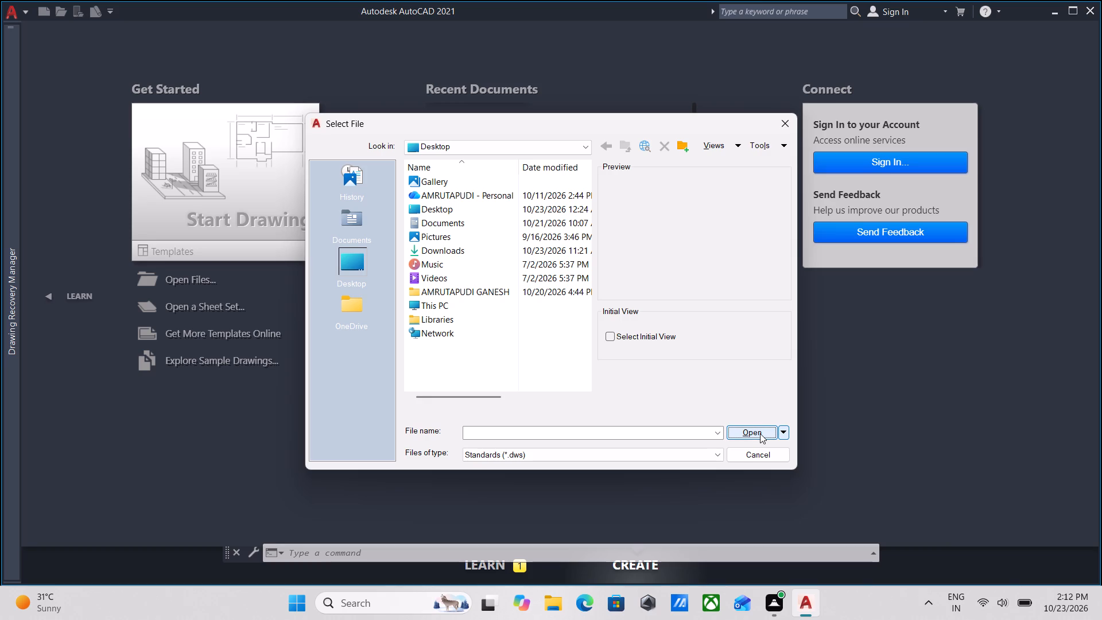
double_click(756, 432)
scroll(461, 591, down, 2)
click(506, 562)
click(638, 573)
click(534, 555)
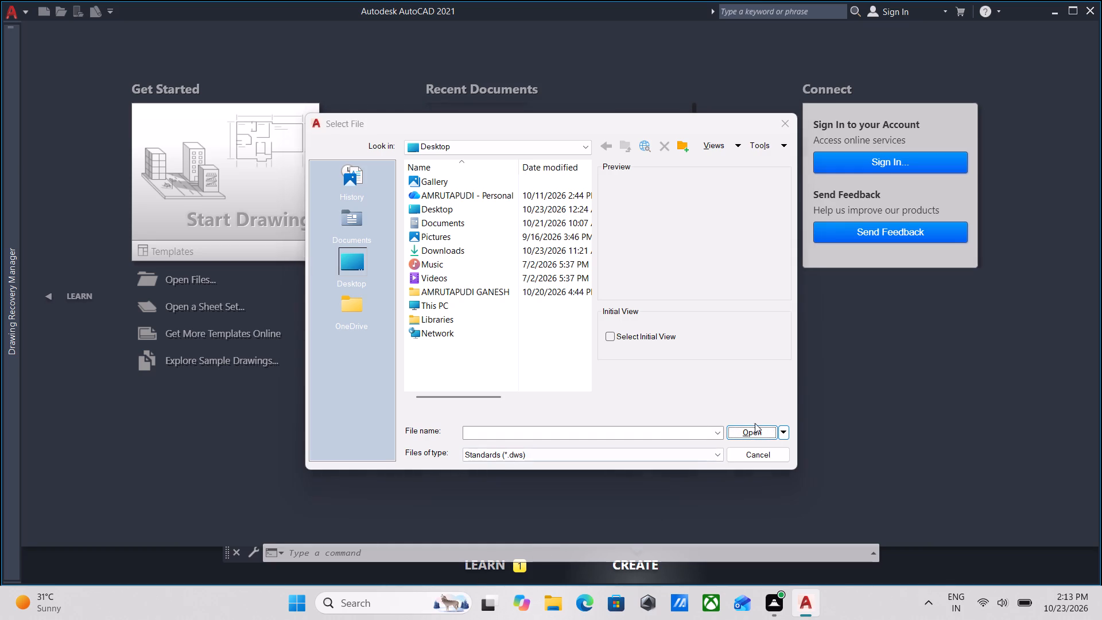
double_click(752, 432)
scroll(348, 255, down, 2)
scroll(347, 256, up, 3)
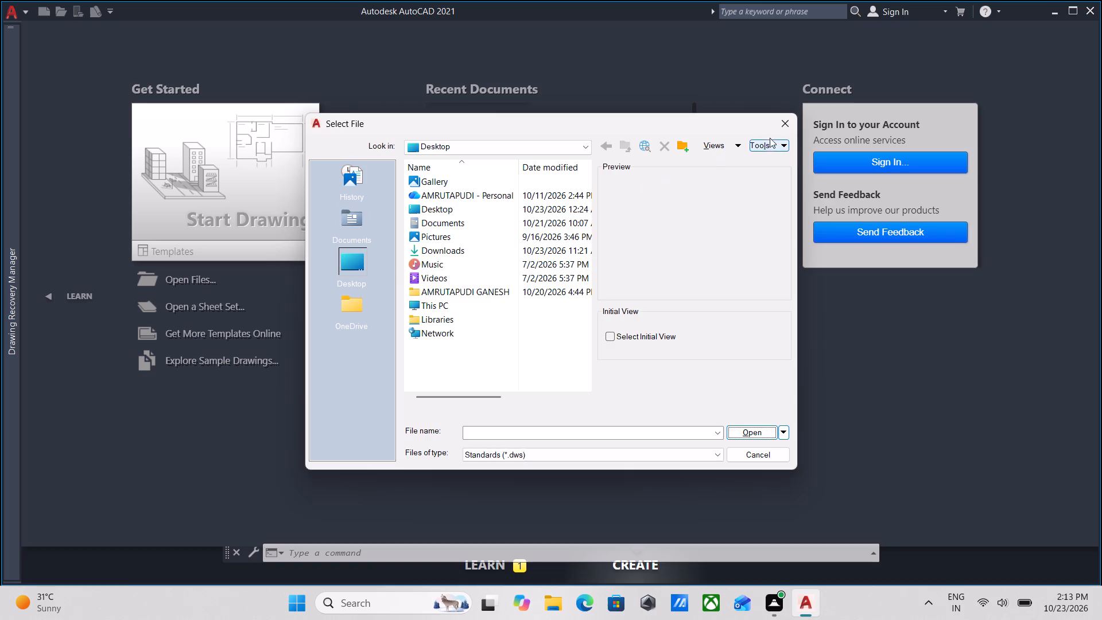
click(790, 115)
Look through the Recent Documents list for the drawing to reopen.
scroll(522, 174, up, 3)
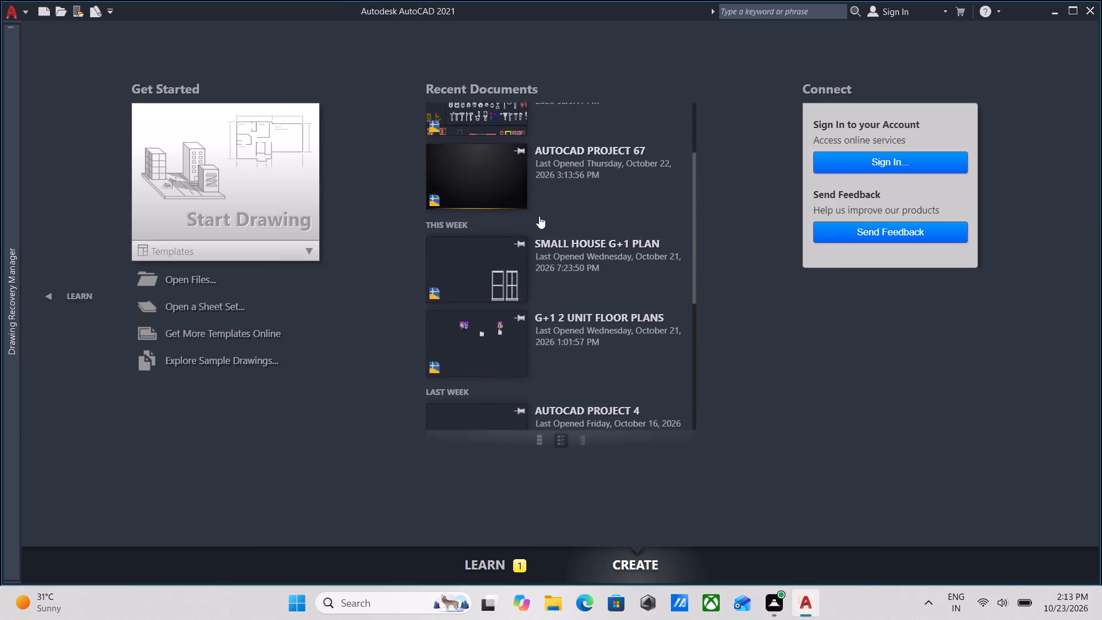
scroll(539, 222, up, 9)
scroll(542, 208, down, 4)
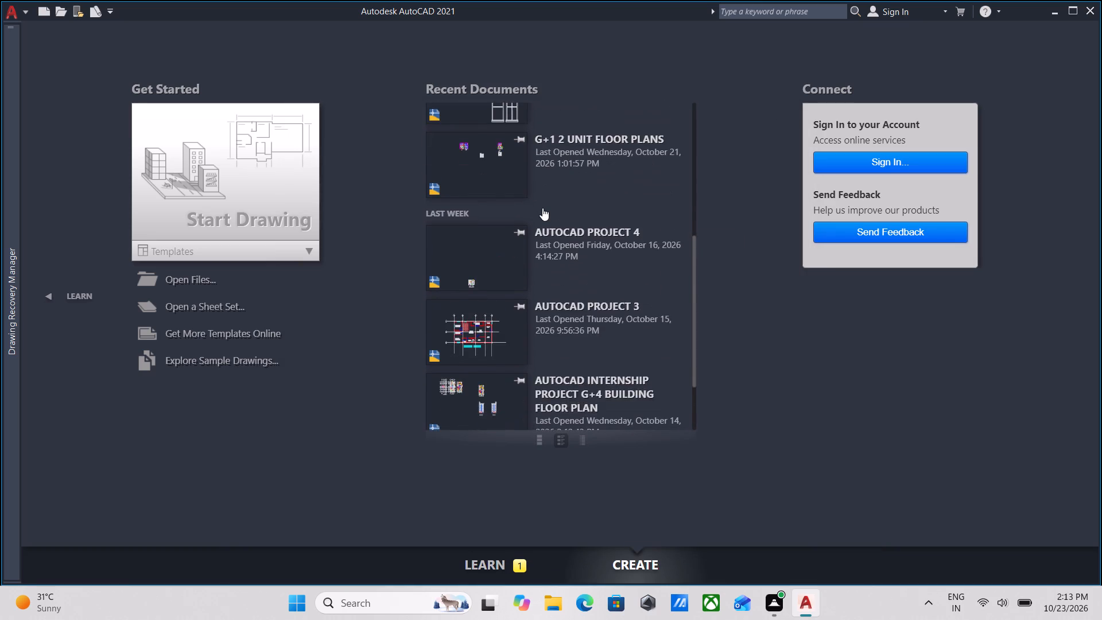
scroll(542, 208, down, 5)
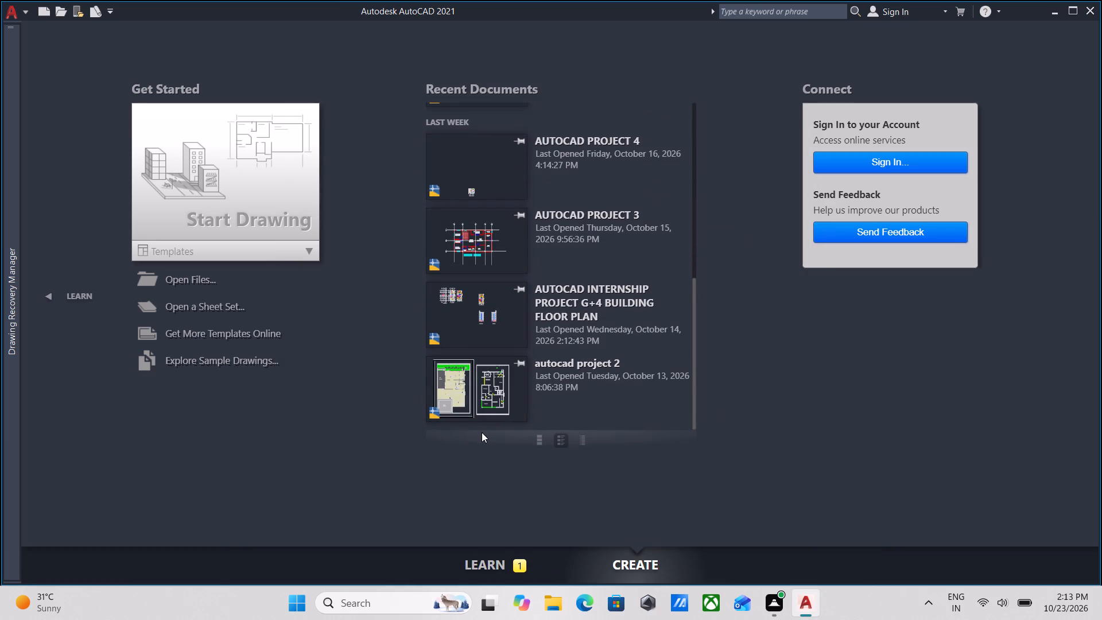
scroll(482, 432, up, 8)
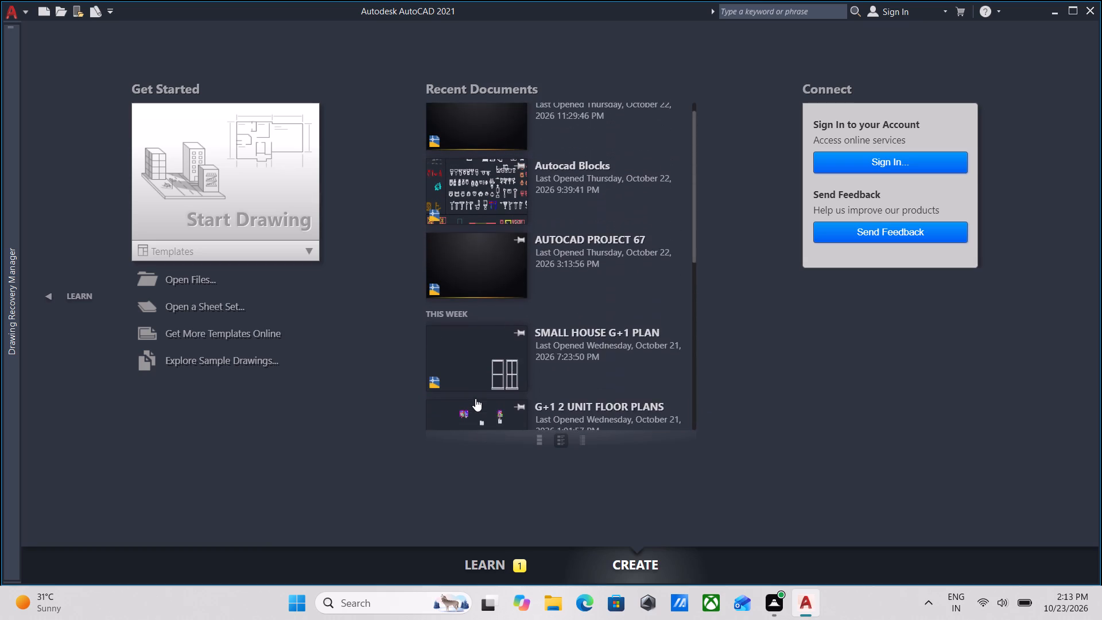
scroll(475, 398, up, 5)
scroll(514, 234, up, 3)
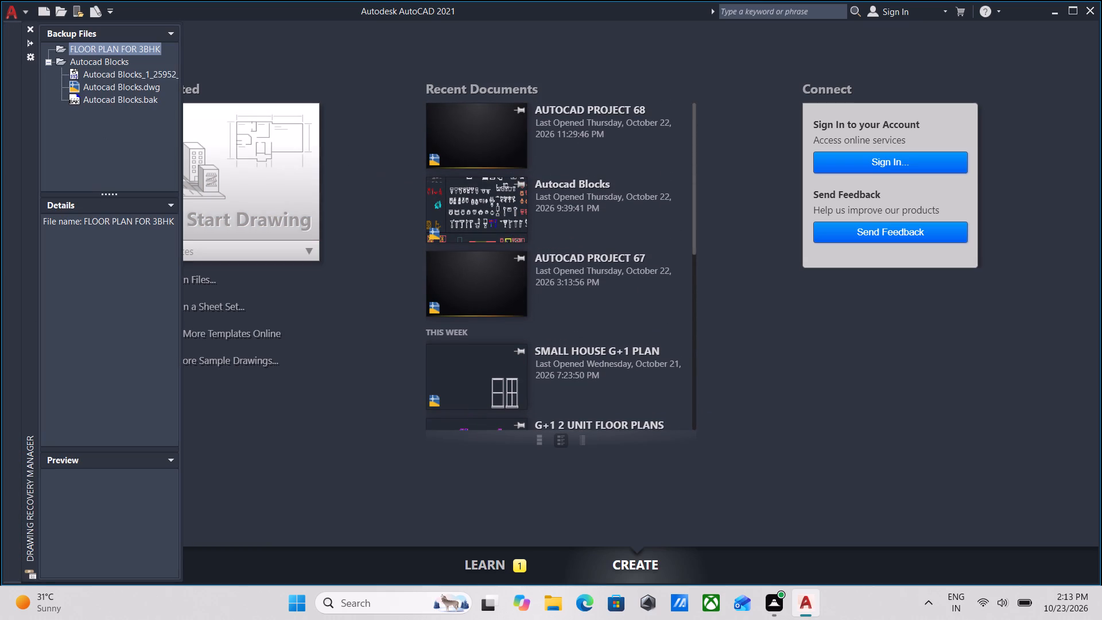
Reveal the Drawing Recovery Manager and collapse its Preview section.
click(142, 232)
scroll(87, 435, down, 2)
click(157, 459)
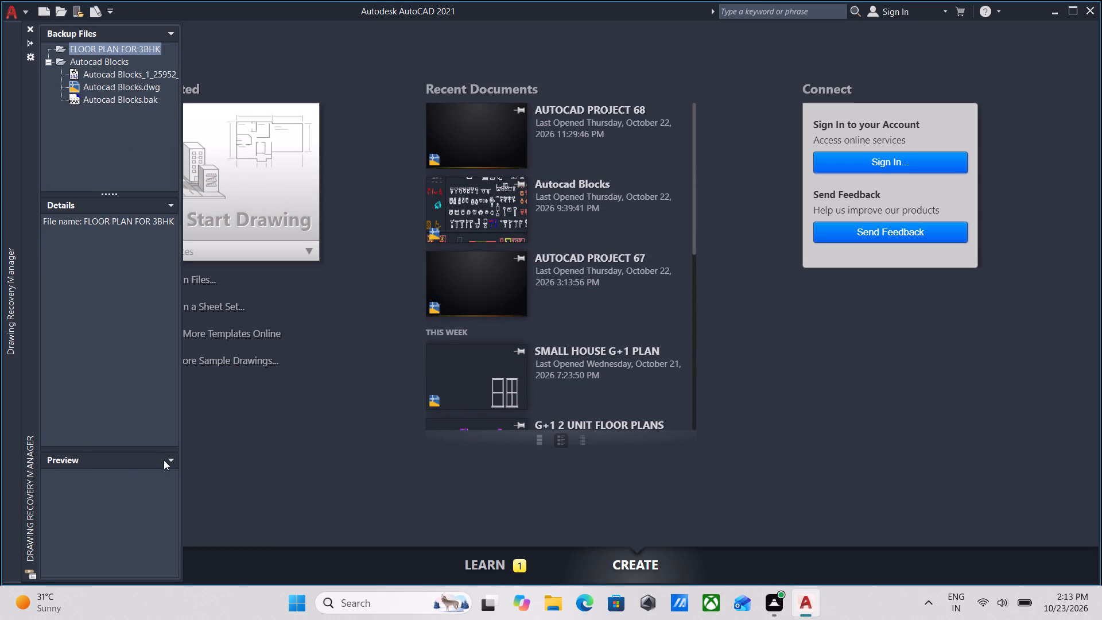
click(168, 458)
scroll(130, 483, down, 3)
click(64, 562)
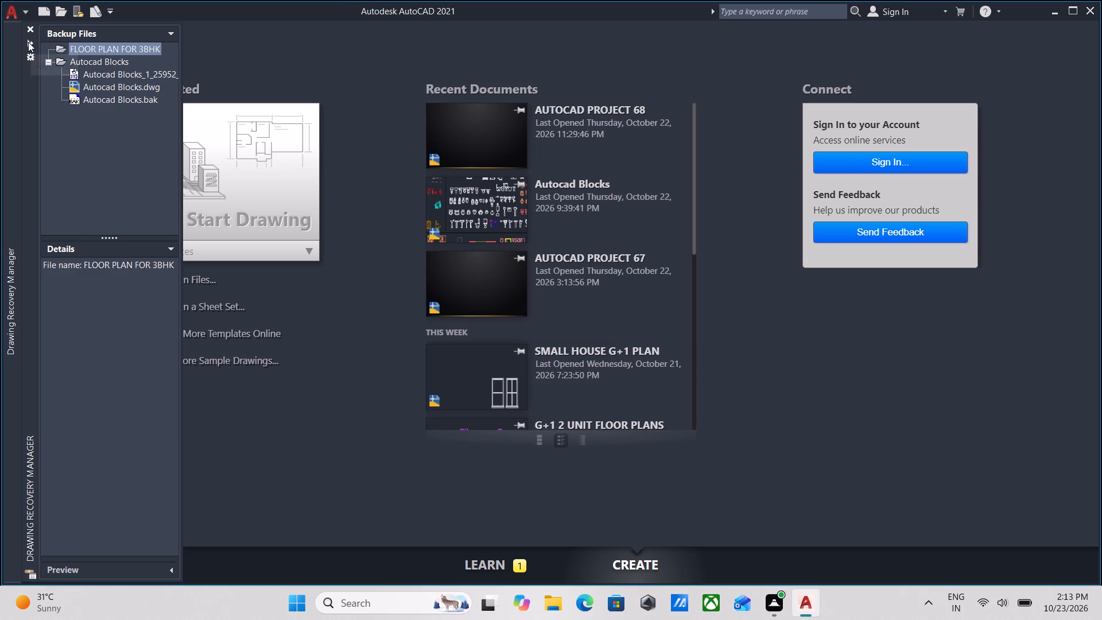
Examine the Autocad Blocks entry's backup file details, enlarging the Backup Files section above them.
click(100, 42)
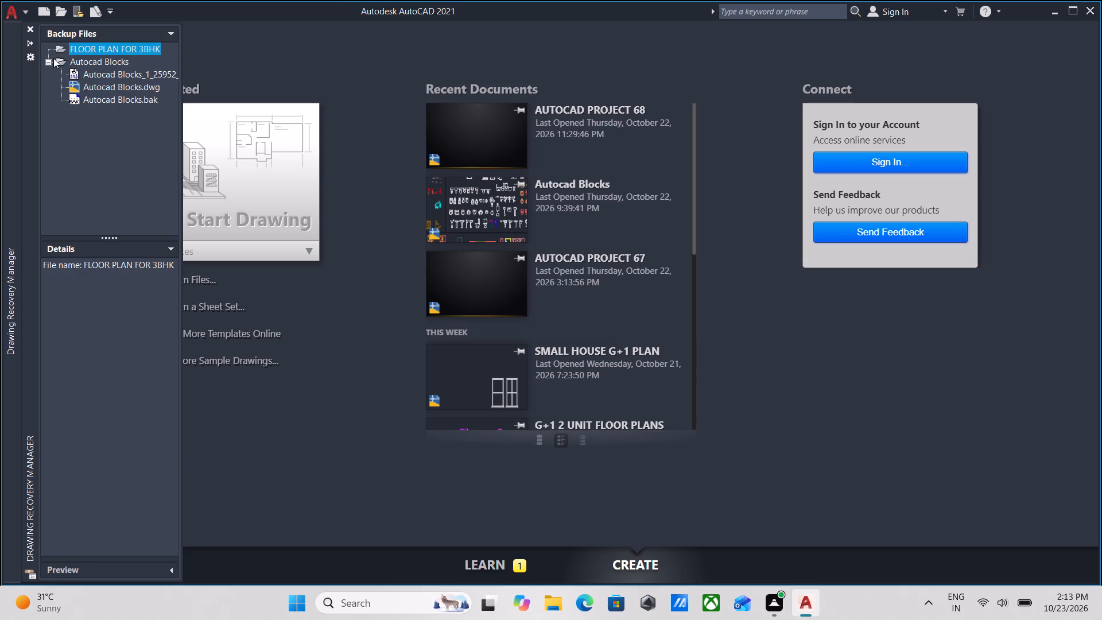
double_click(79, 59)
double_click(74, 329)
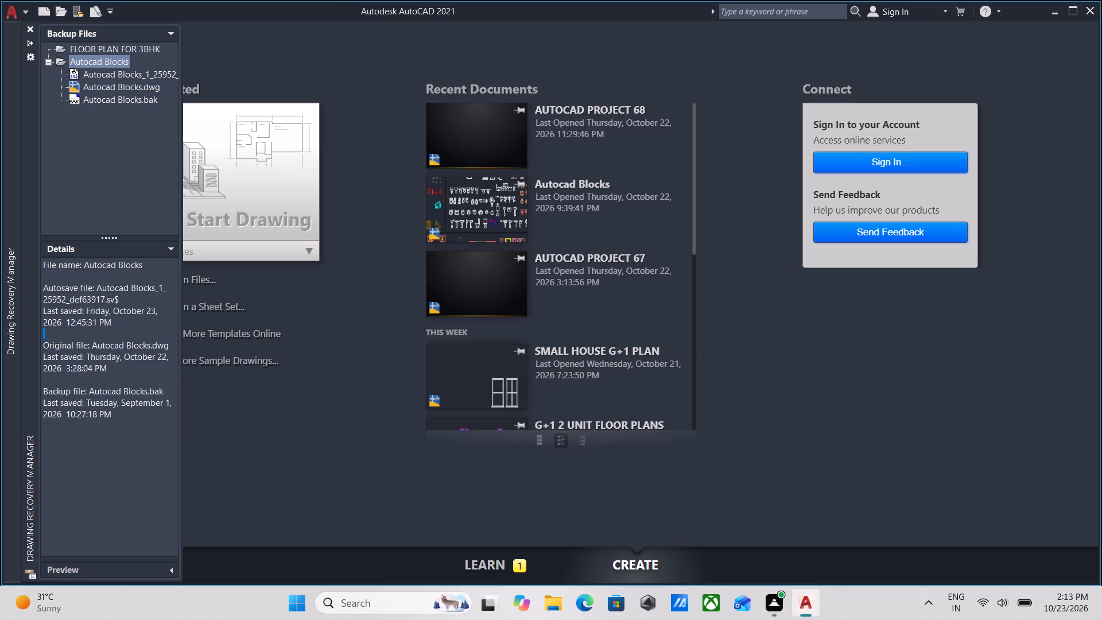
click(107, 238)
drag(111, 236, 92, 332)
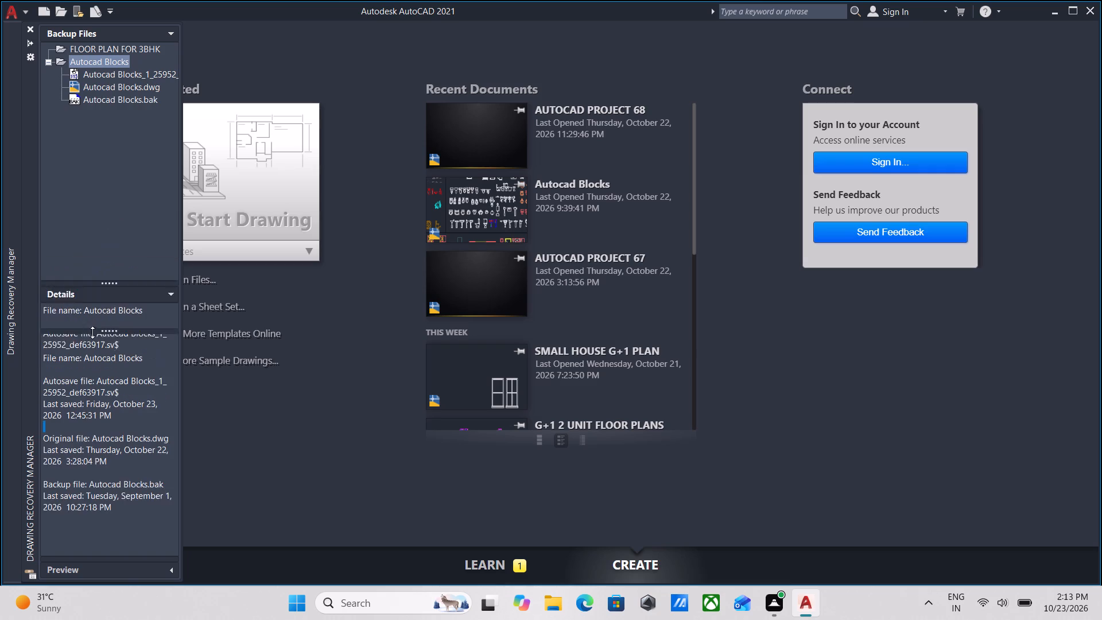
drag(92, 332, 92, 340)
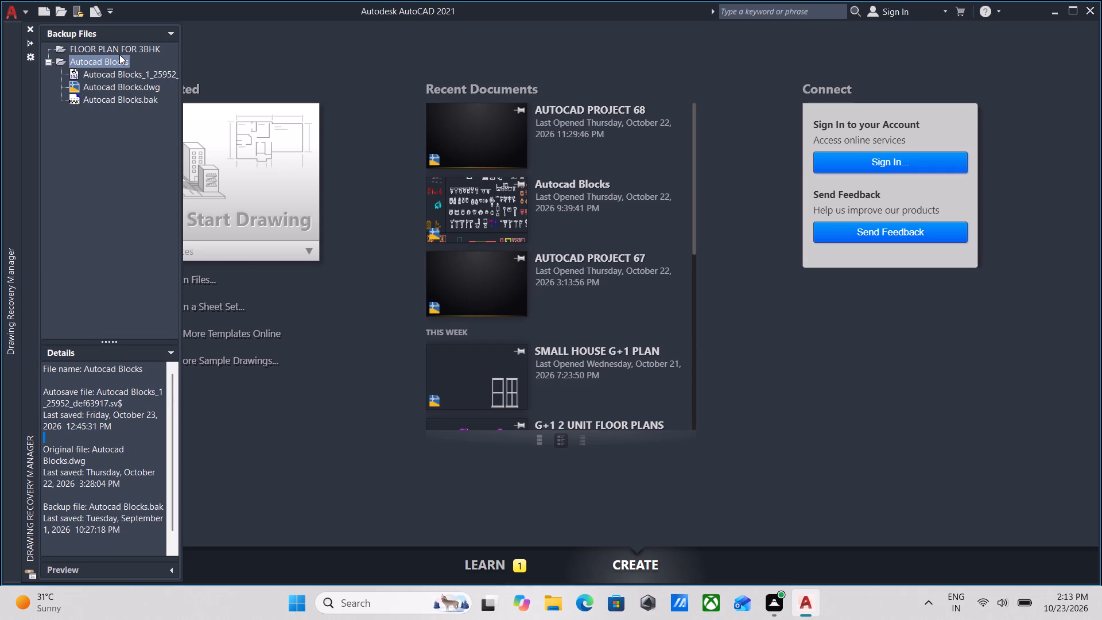
Open the Autocad Blocks backup from the Drawing Recovery Manager, ignoring the missing SHX files.
right_click(119, 58)
click(148, 73)
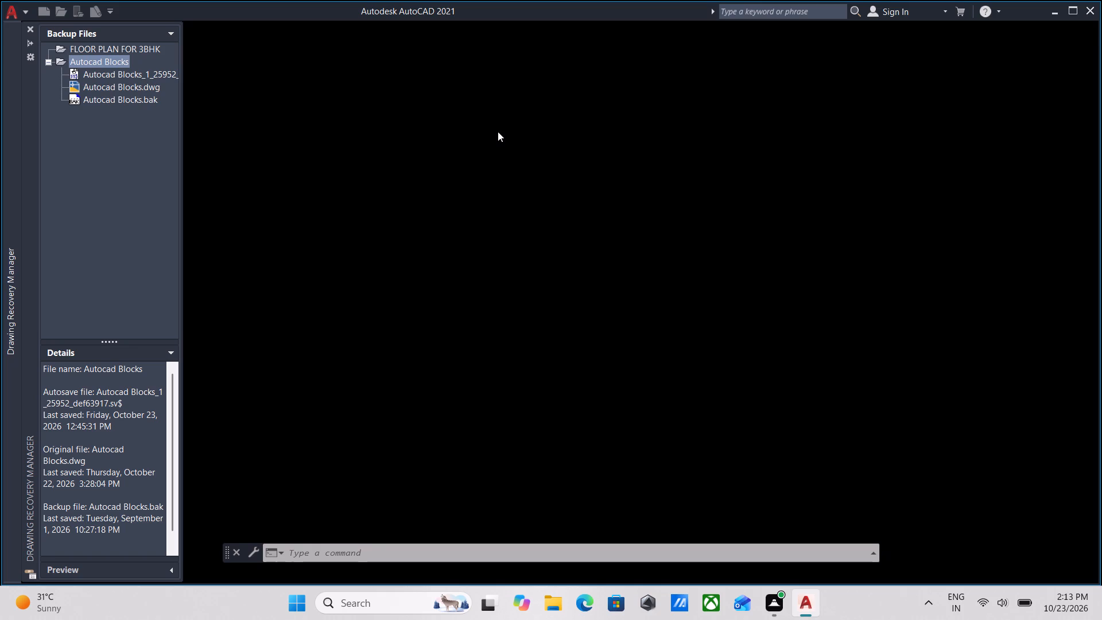
scroll(497, 133, up, 1)
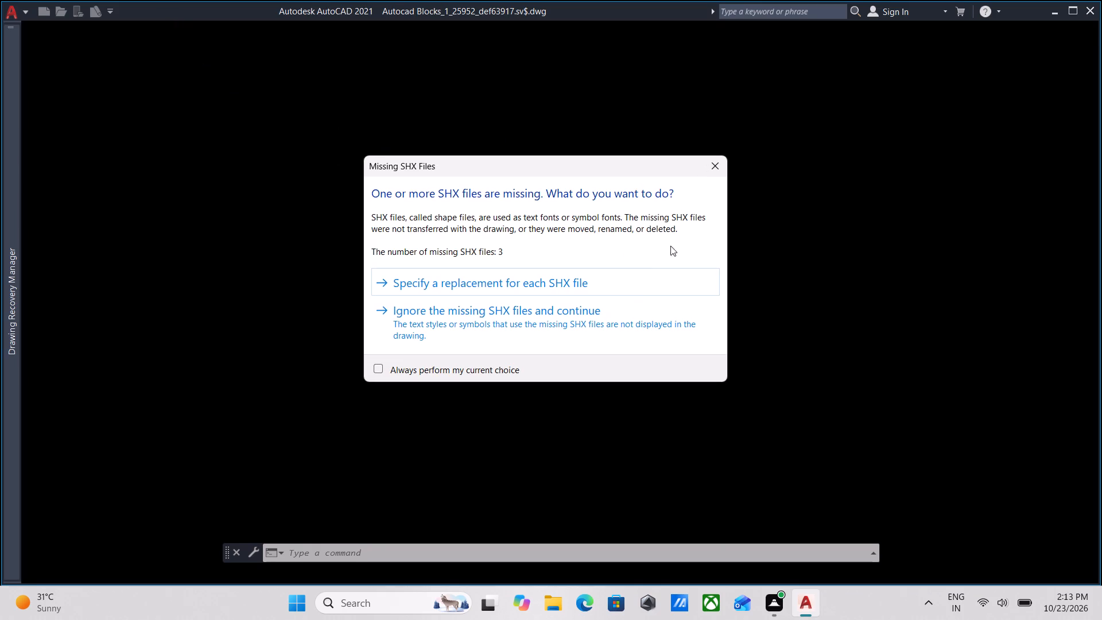
click(577, 317)
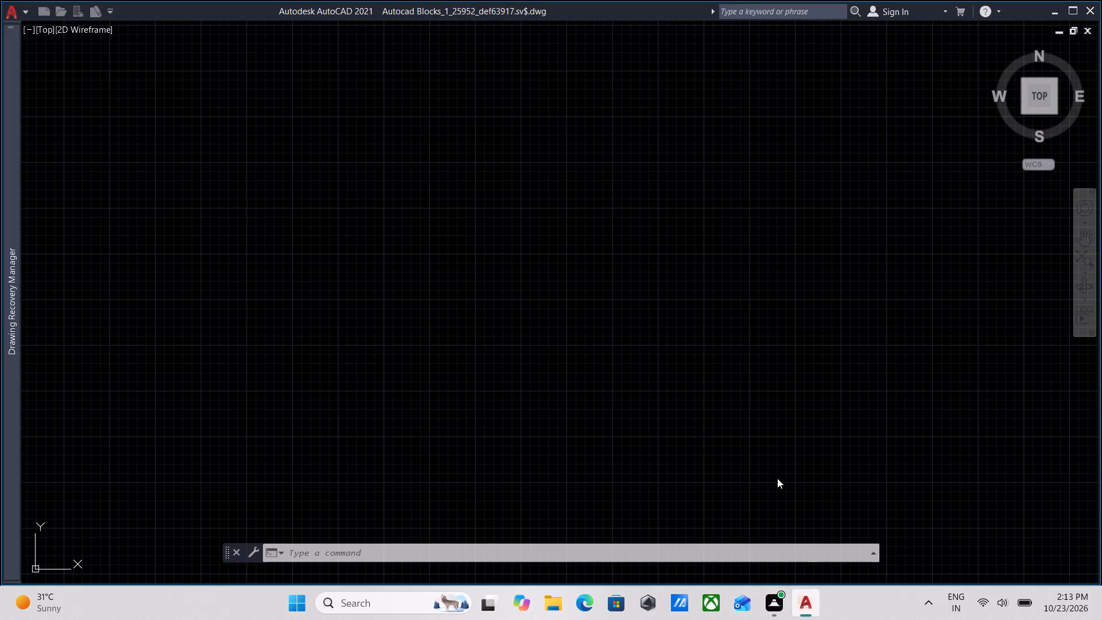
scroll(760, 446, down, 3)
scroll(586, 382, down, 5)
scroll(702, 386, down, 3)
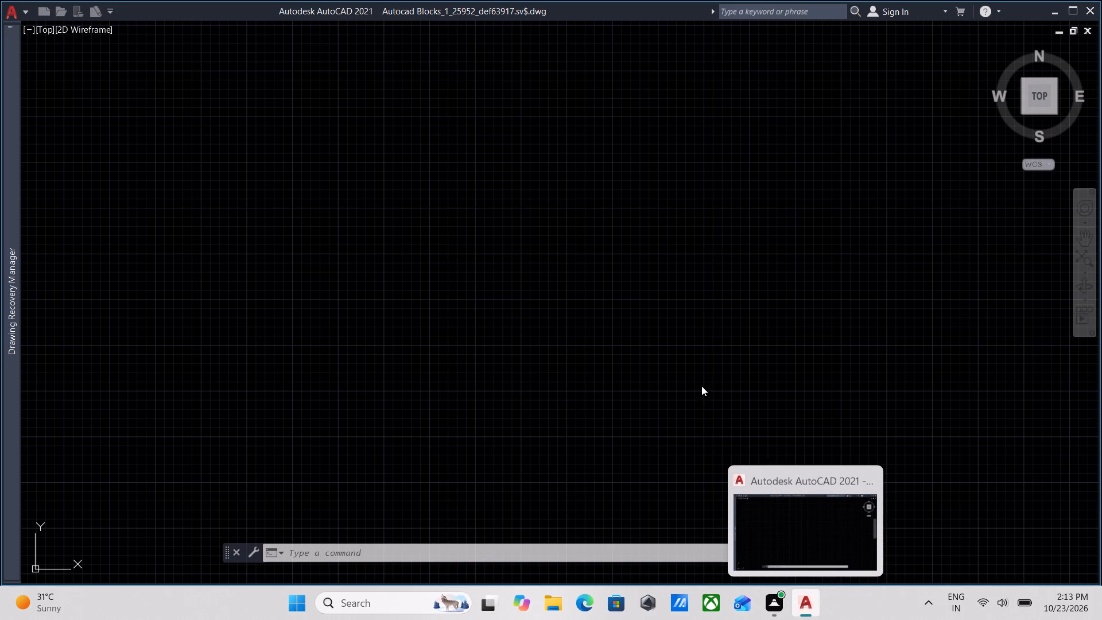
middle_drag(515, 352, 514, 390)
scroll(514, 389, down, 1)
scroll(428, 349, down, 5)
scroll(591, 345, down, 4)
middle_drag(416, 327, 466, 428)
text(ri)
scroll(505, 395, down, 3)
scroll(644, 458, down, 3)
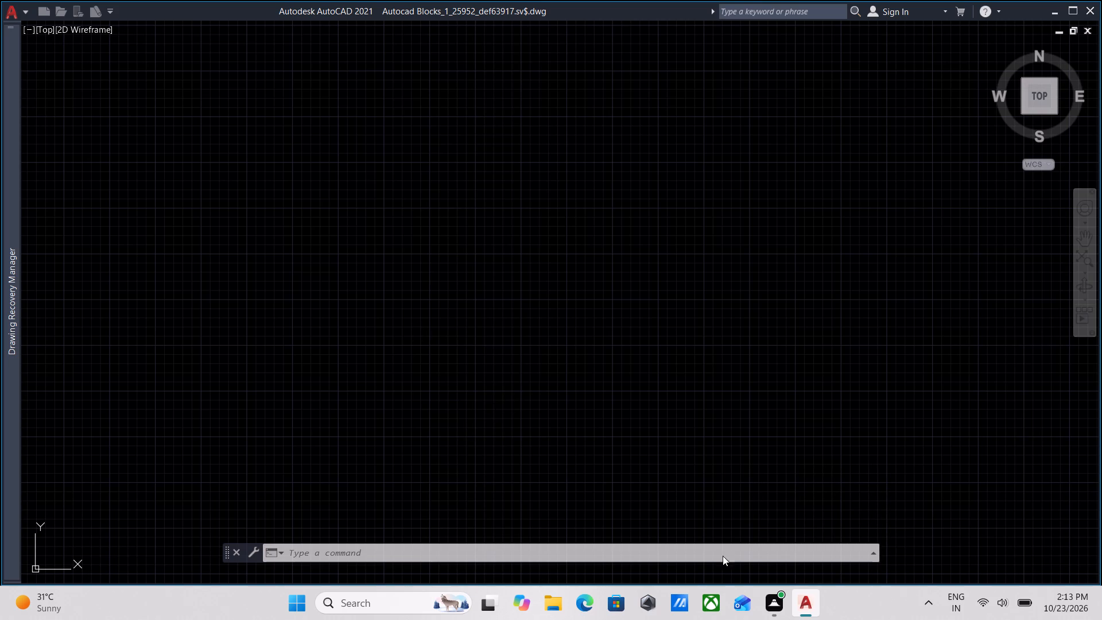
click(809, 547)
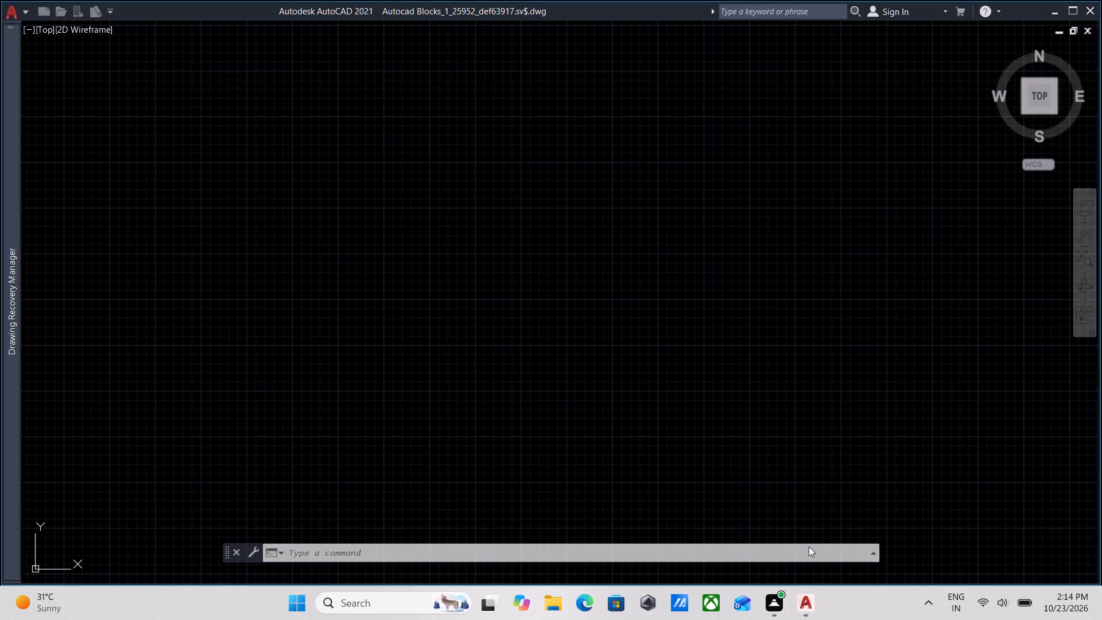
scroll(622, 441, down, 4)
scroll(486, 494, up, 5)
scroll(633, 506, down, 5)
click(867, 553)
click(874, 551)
Look over the block collections in the recovered Autocad Blocks autosave drawing.
scroll(1059, 325, down, 2)
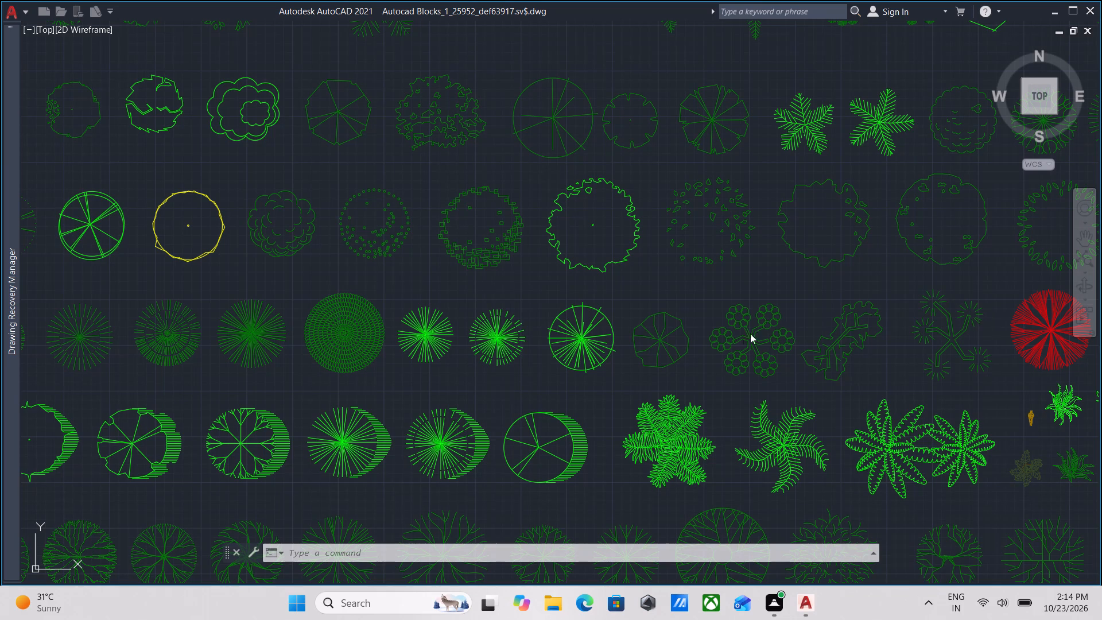
scroll(750, 334, down, 2)
scroll(596, 366, down, 2)
scroll(755, 353, down, 2)
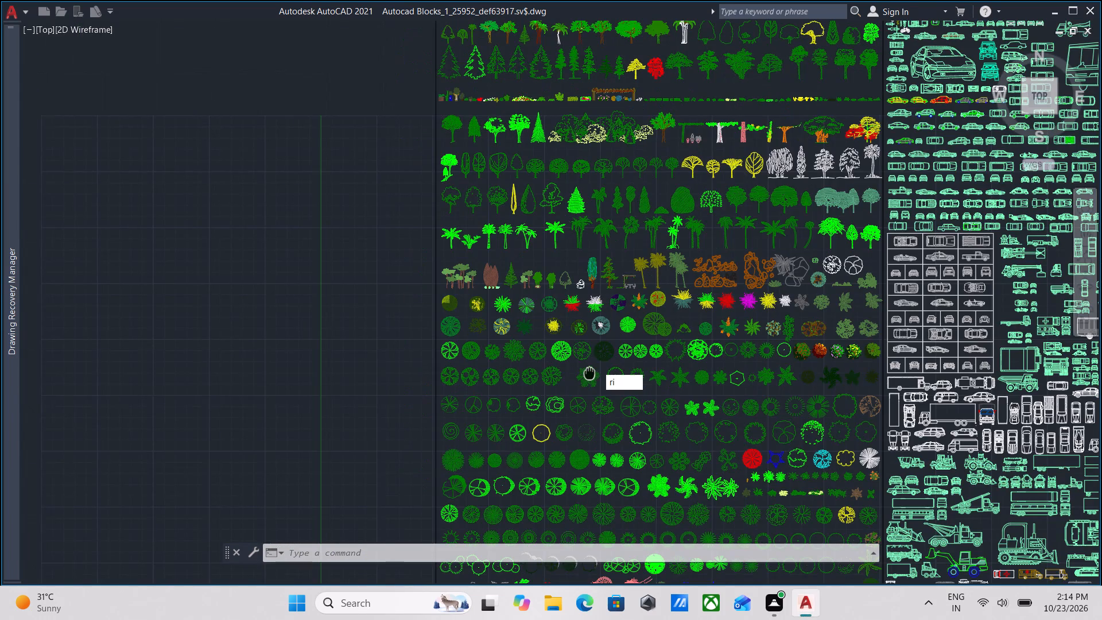
scroll(824, 338, up, 2)
scroll(828, 338, down, 2)
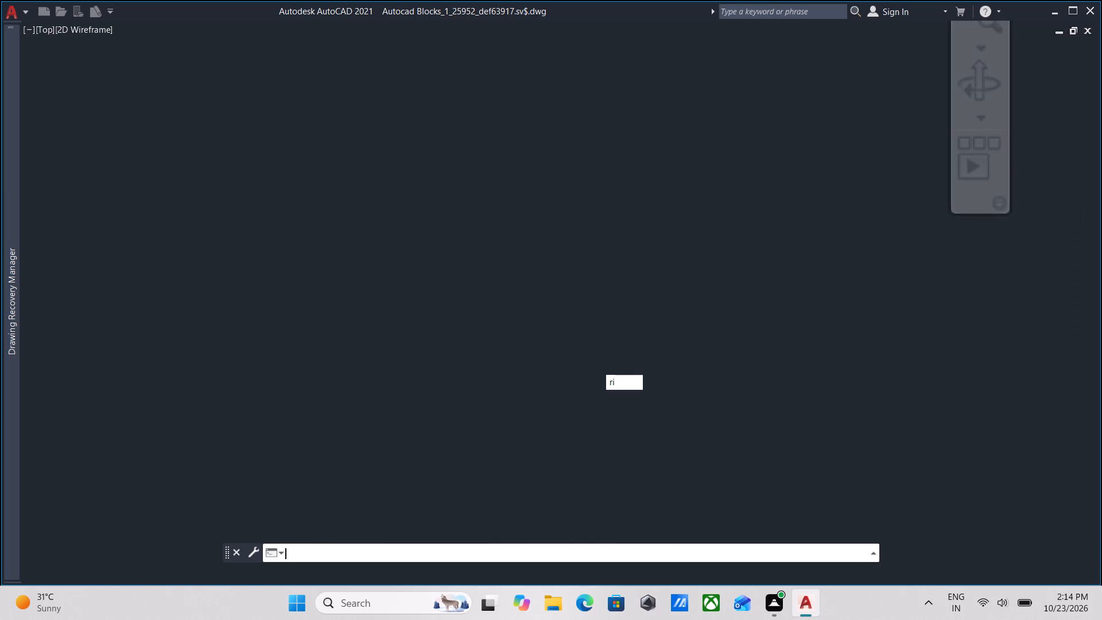
scroll(429, 0, down, 3)
scroll(854, 619, up, 2)
scroll(724, 524, up, 2)
scroll(763, 578, down, 2)
scroll(460, 52, down, 1)
scroll(777, 178, down, 1)
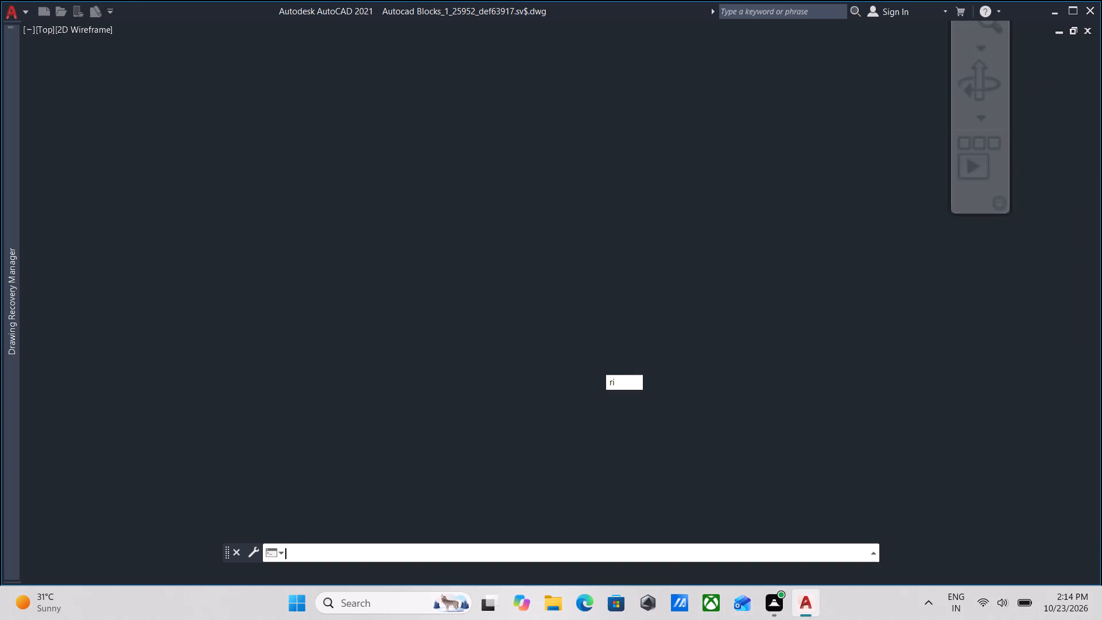
scroll(453, 487, up, 2)
scroll(531, 485, down, 3)
scroll(599, 486, up, 2)
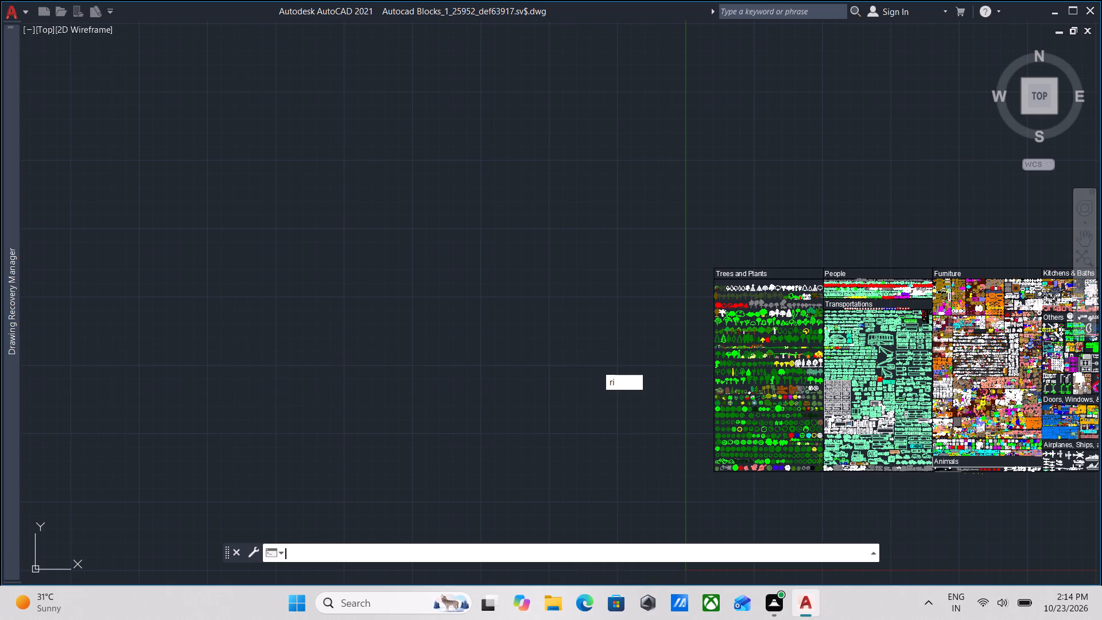
scroll(734, 344, up, 1)
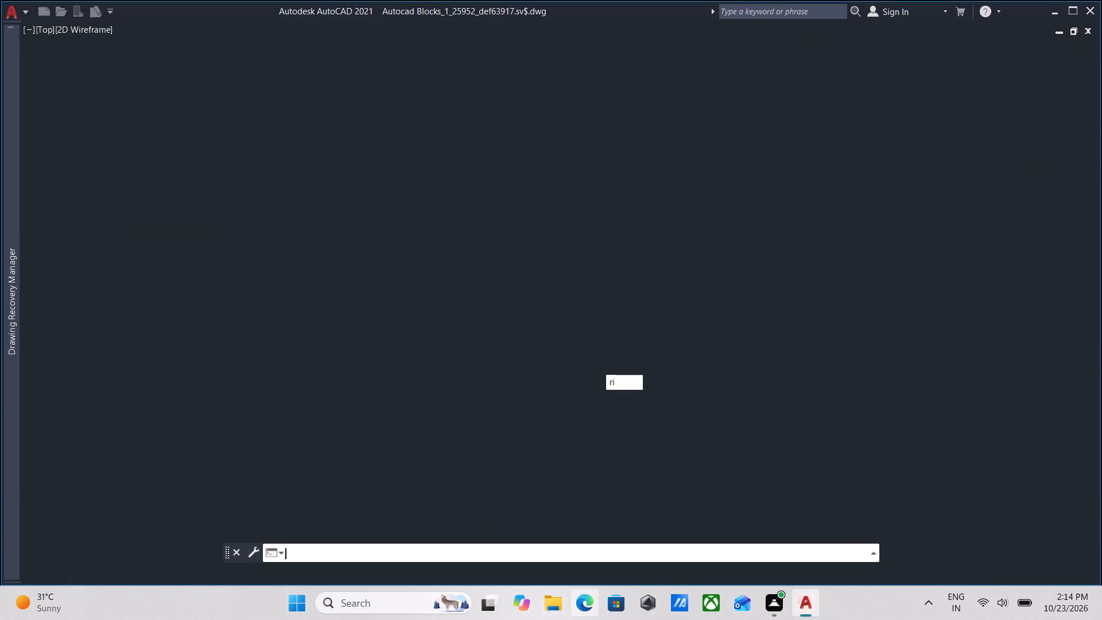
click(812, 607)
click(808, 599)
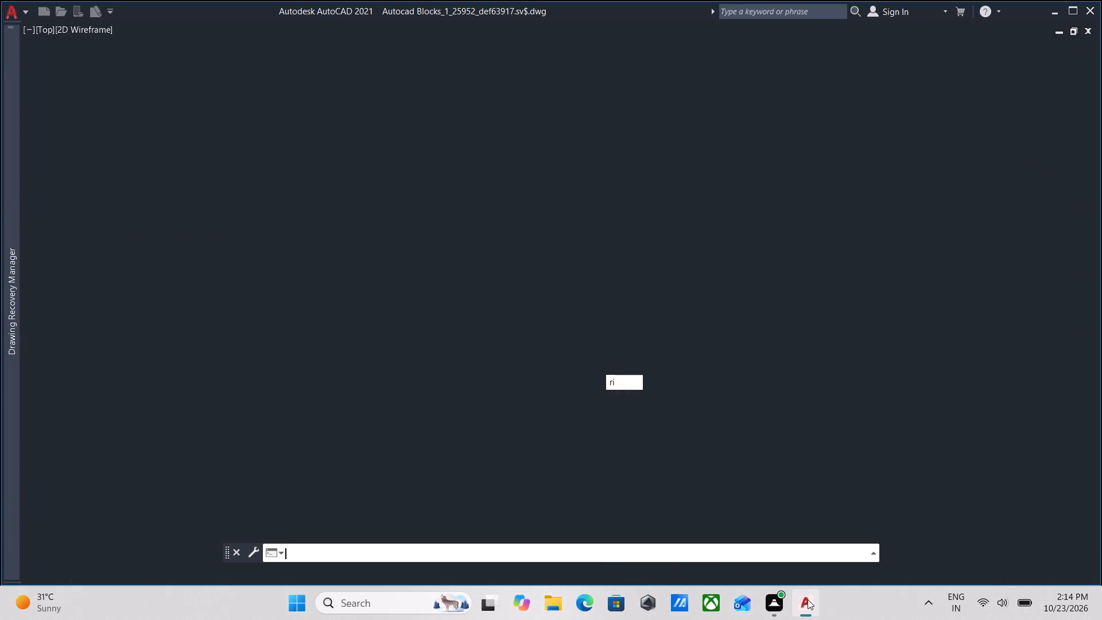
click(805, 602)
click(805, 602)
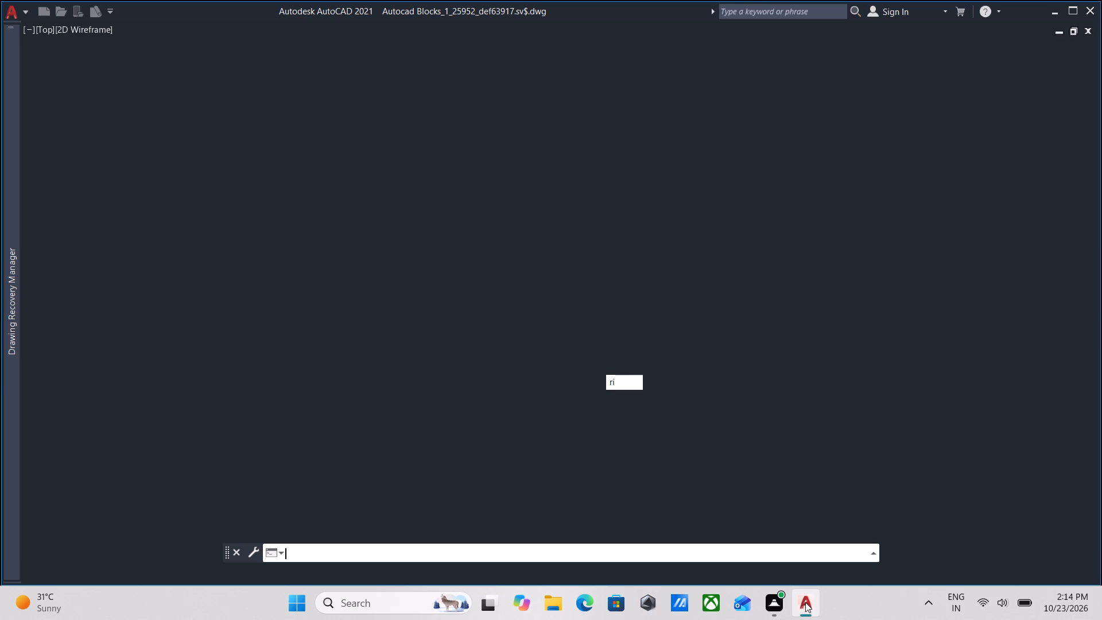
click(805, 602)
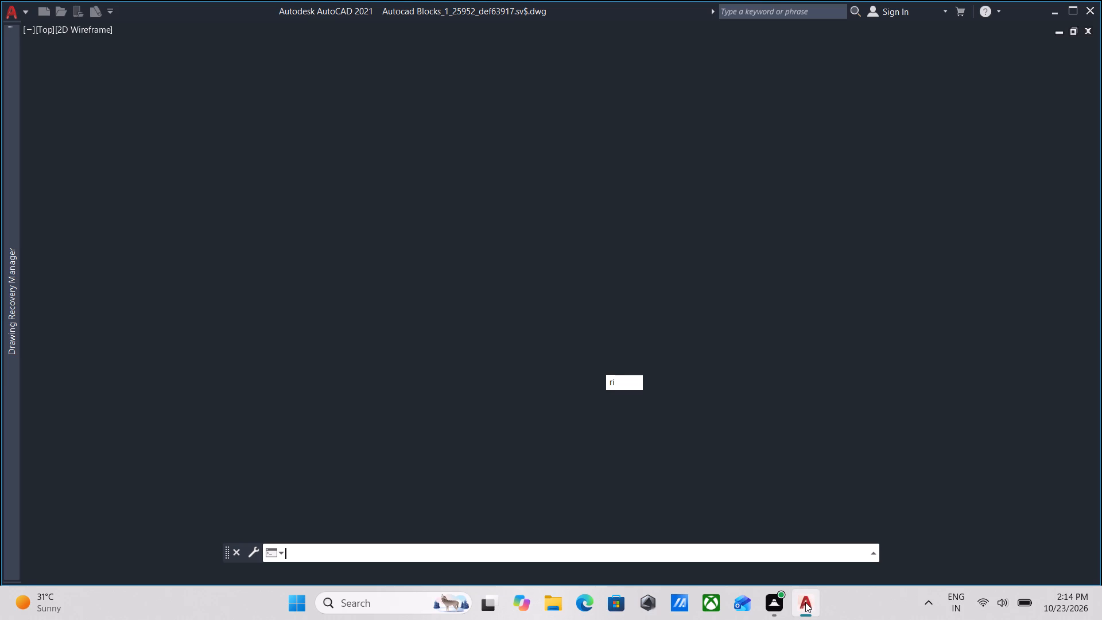
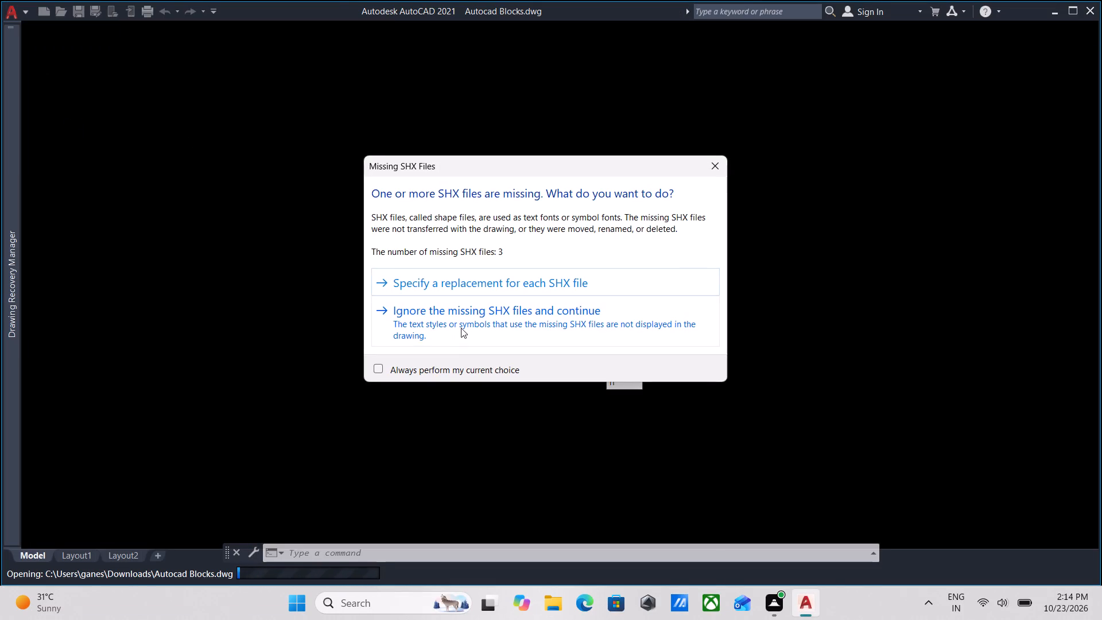
Finish opening the Autocad Blocks drawing, ignoring the missing SHX files.
click(463, 319)
scroll(468, 284, down, 4)
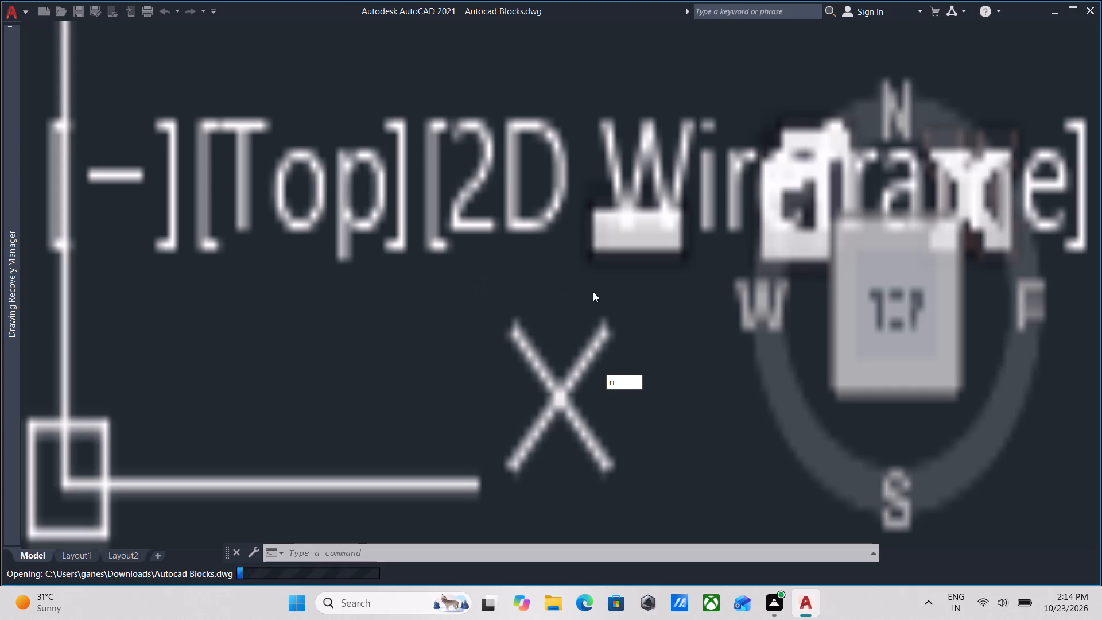
scroll(609, 291, down, 4)
scroll(300, 310, down, 3)
scroll(479, 314, down, 4)
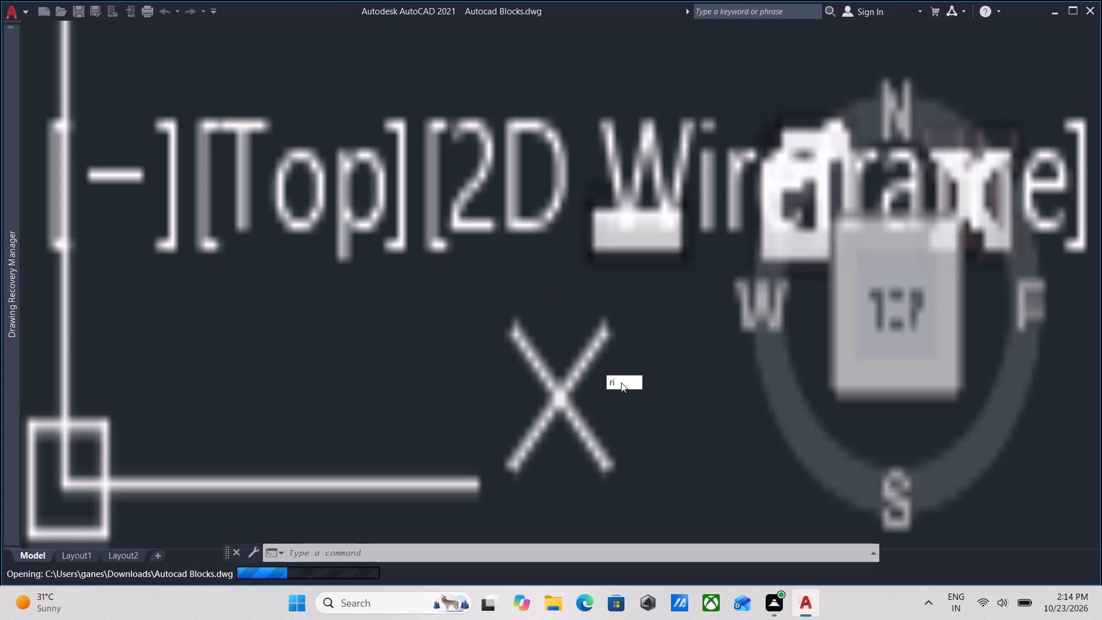
text(bb)
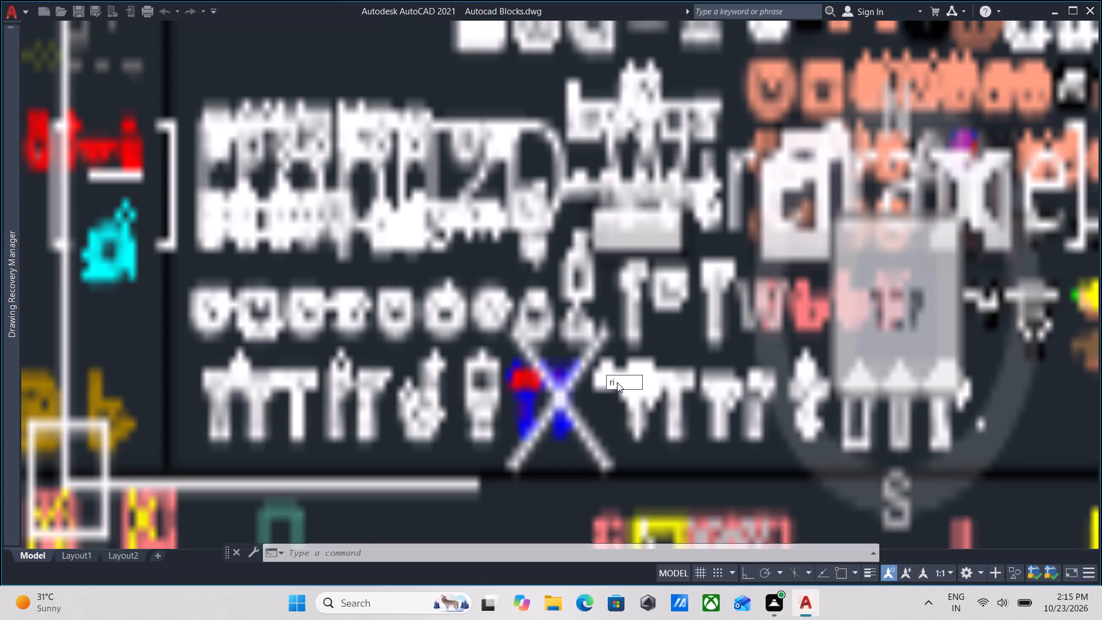
Look over the block collections in the opened Autocad Blocks drawing, from Trees and Plants to Kitchens & Baths.
scroll(530, 287, down, 1)
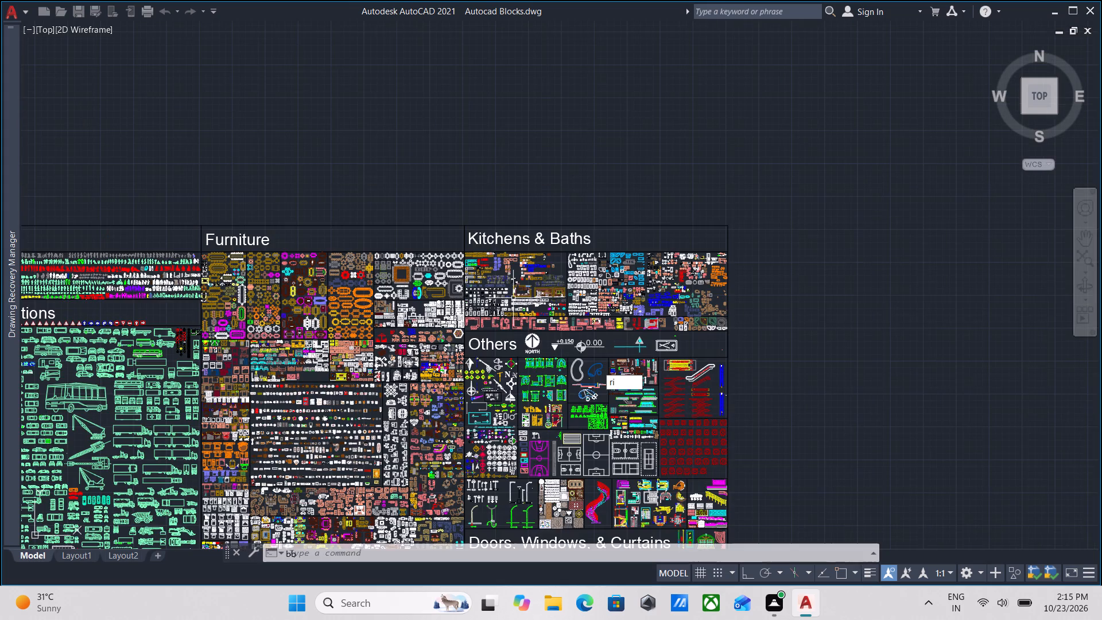
scroll(674, 296, down, 1)
scroll(621, 324, up, 1)
middle_drag(571, 350, 663, 333)
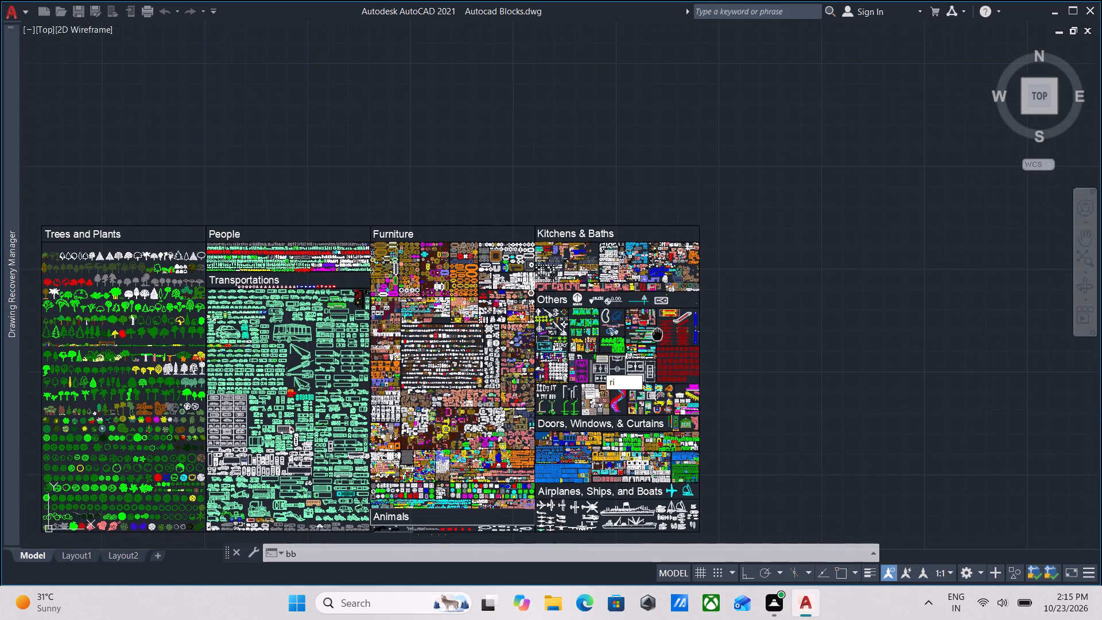
middle_drag(663, 333, 801, 306)
scroll(605, 325, up, 3)
scroll(605, 325, down, 2)
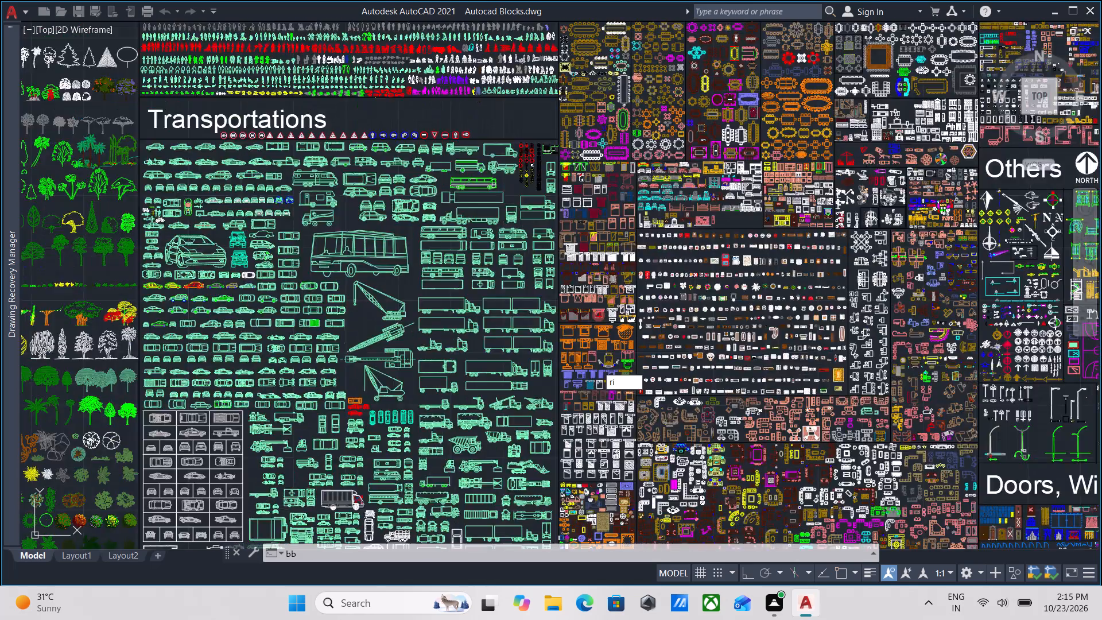
scroll(606, 325, down, 1)
middle_drag(611, 329, 702, 427)
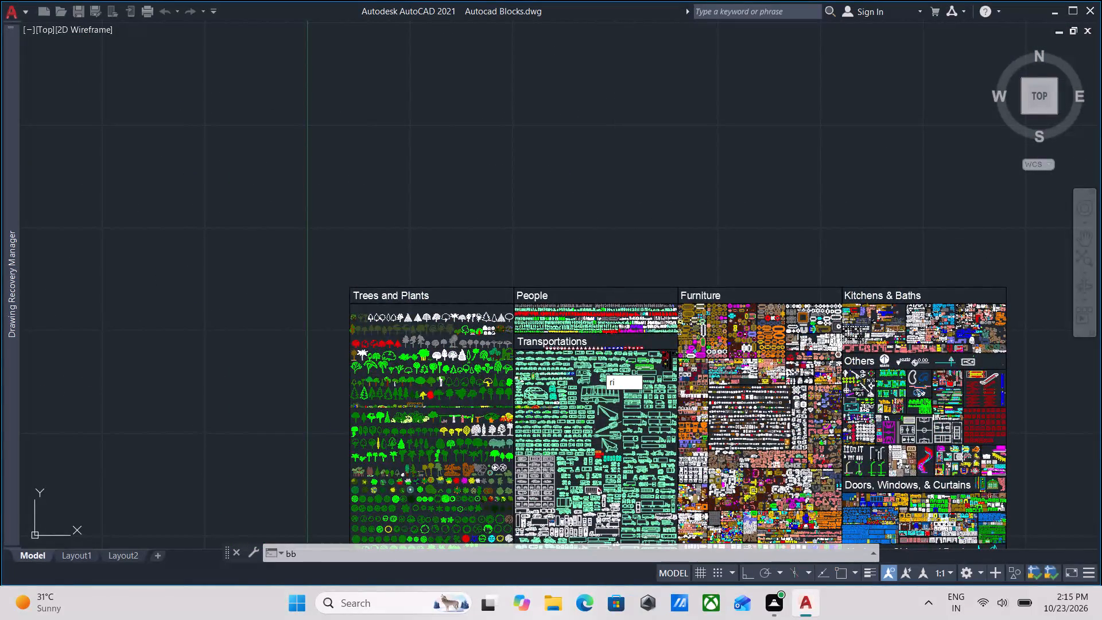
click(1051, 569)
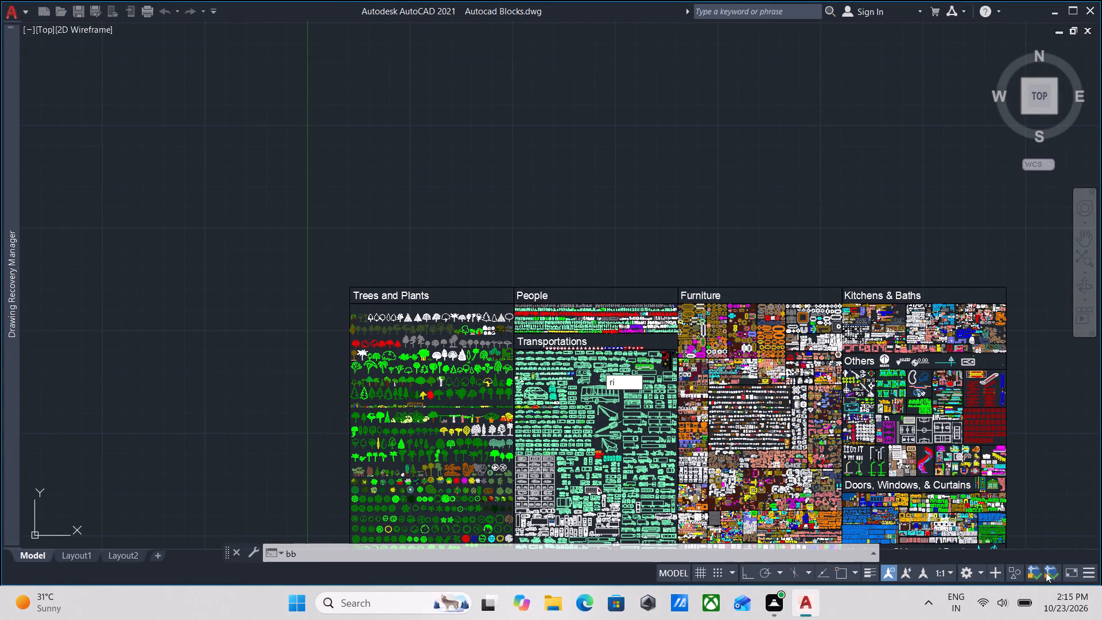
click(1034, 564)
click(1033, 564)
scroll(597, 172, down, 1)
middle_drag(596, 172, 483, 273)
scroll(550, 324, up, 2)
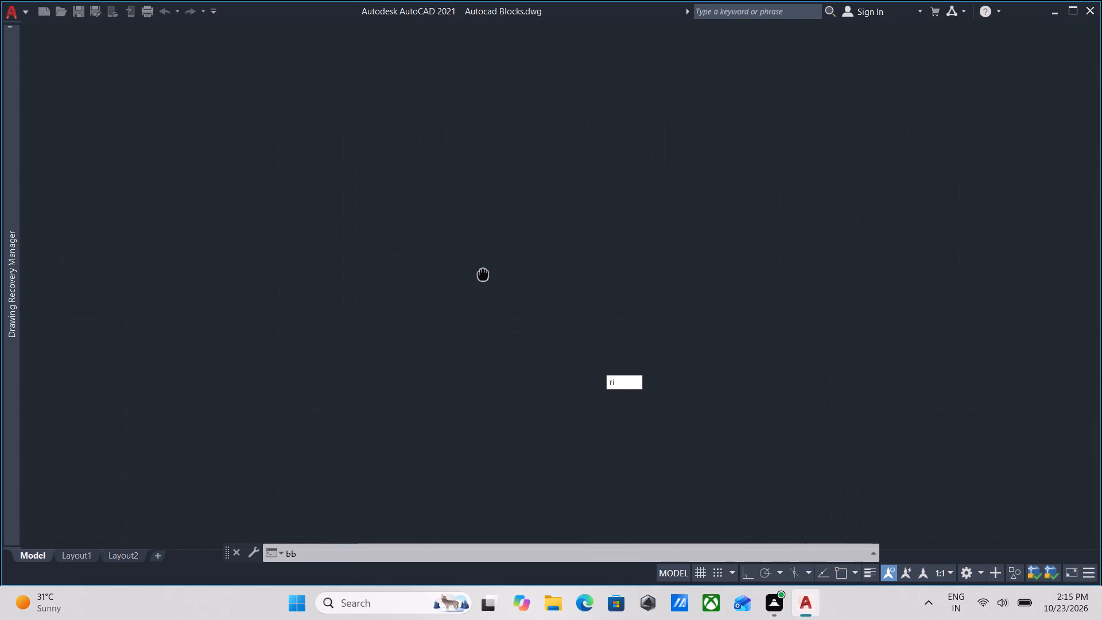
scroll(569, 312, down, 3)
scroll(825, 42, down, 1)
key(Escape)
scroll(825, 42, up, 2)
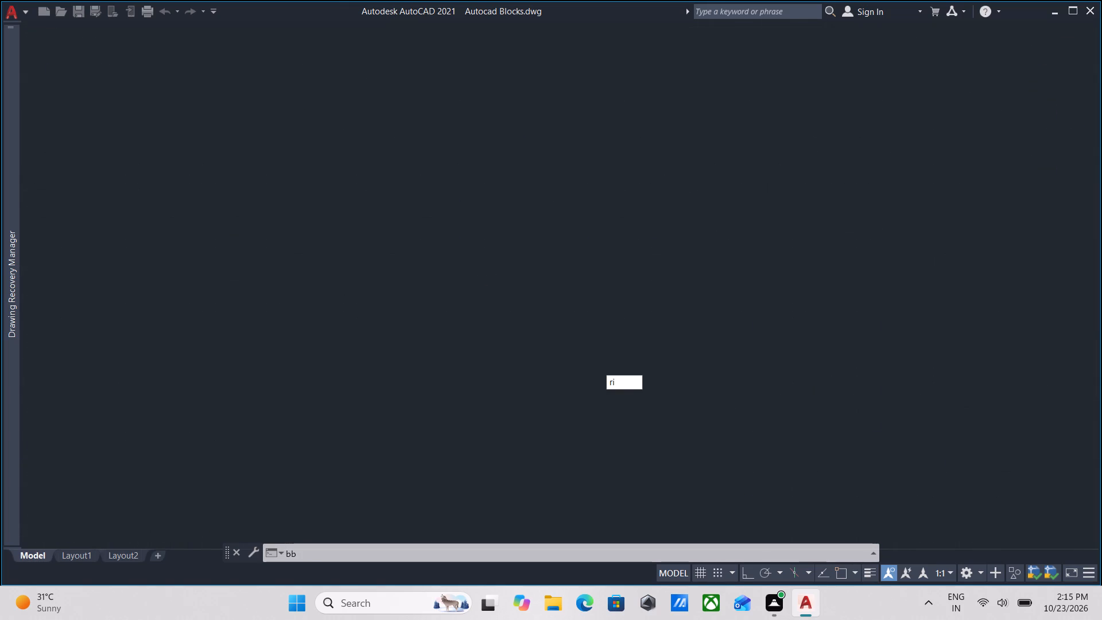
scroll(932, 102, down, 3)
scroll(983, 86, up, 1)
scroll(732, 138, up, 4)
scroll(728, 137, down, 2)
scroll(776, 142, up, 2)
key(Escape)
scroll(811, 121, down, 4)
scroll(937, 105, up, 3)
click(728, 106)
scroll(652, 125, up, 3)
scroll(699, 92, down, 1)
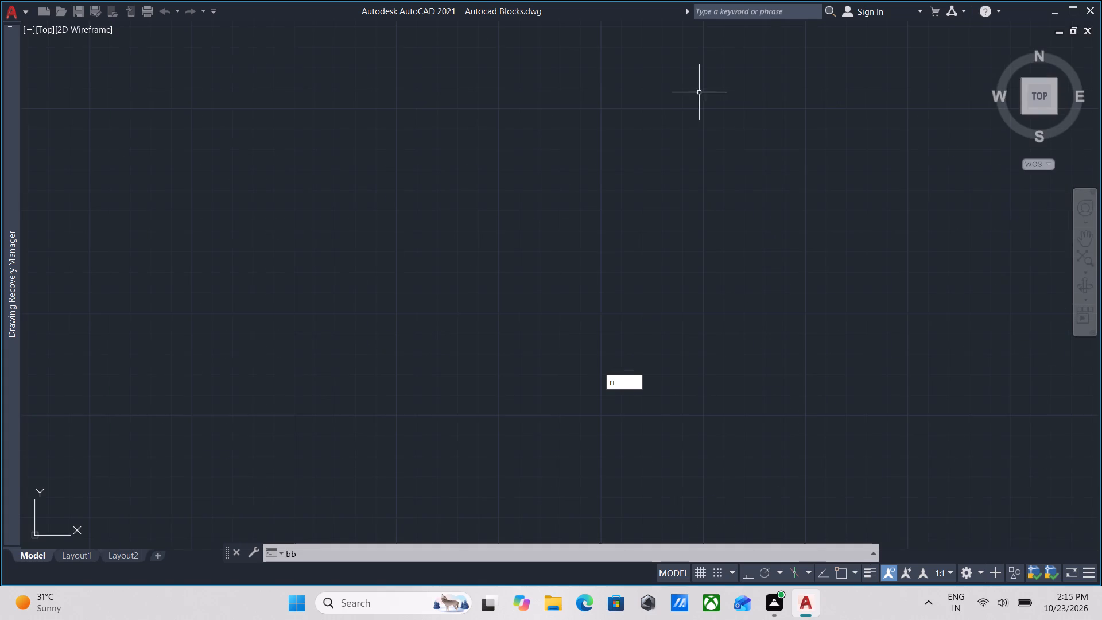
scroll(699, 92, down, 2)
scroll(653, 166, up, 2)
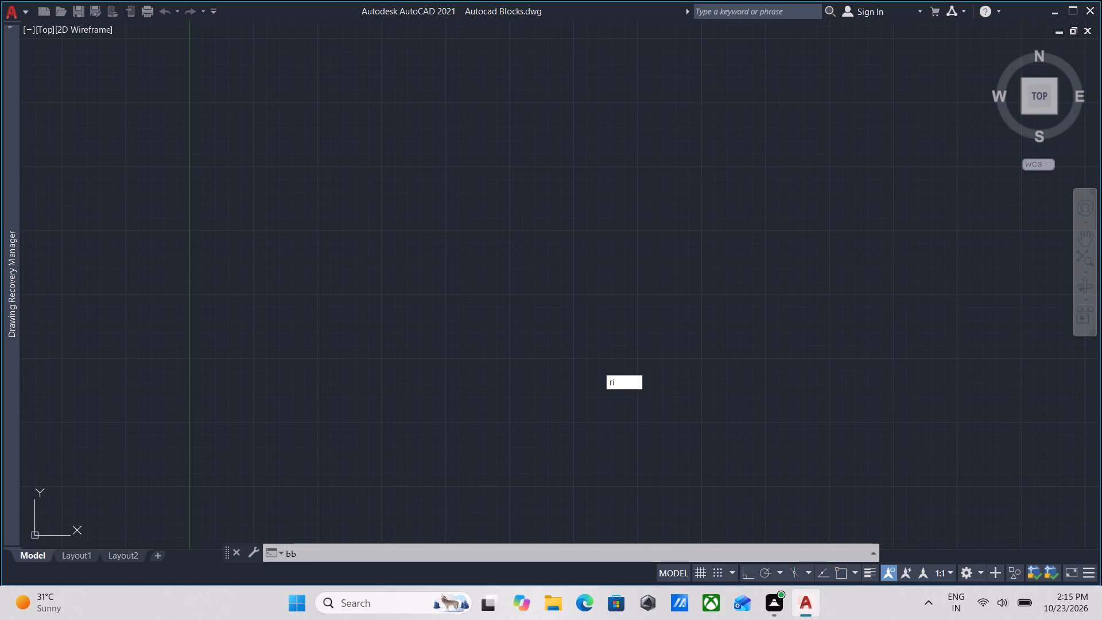
Clear the leftover "ri" entry from the dynamic input box in the drawing area.
click(620, 384)
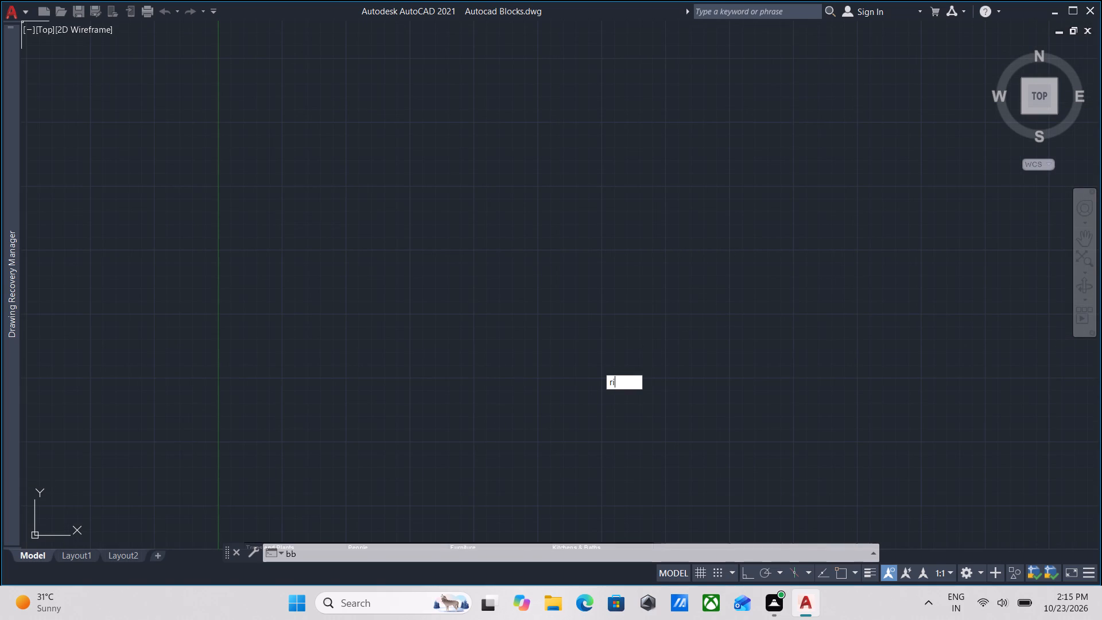
key(BackSpace)
key(BackSpace)
key(BackSpace)
key(BackSpace)
key(Escape)
Clear the leftover "bb" entry from the command line.
scroll(692, 336, up, 2)
scroll(637, 328, down, 4)
scroll(630, 342, up, 2)
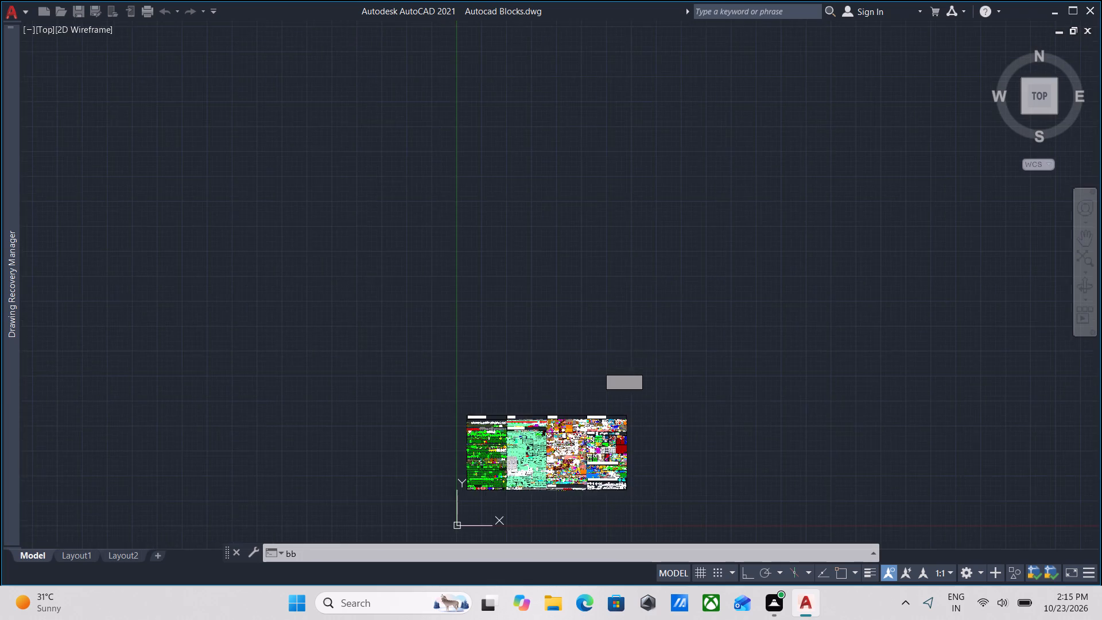
scroll(630, 342, up, 4)
scroll(550, 348, down, 2)
middle_drag(550, 348, 604, 452)
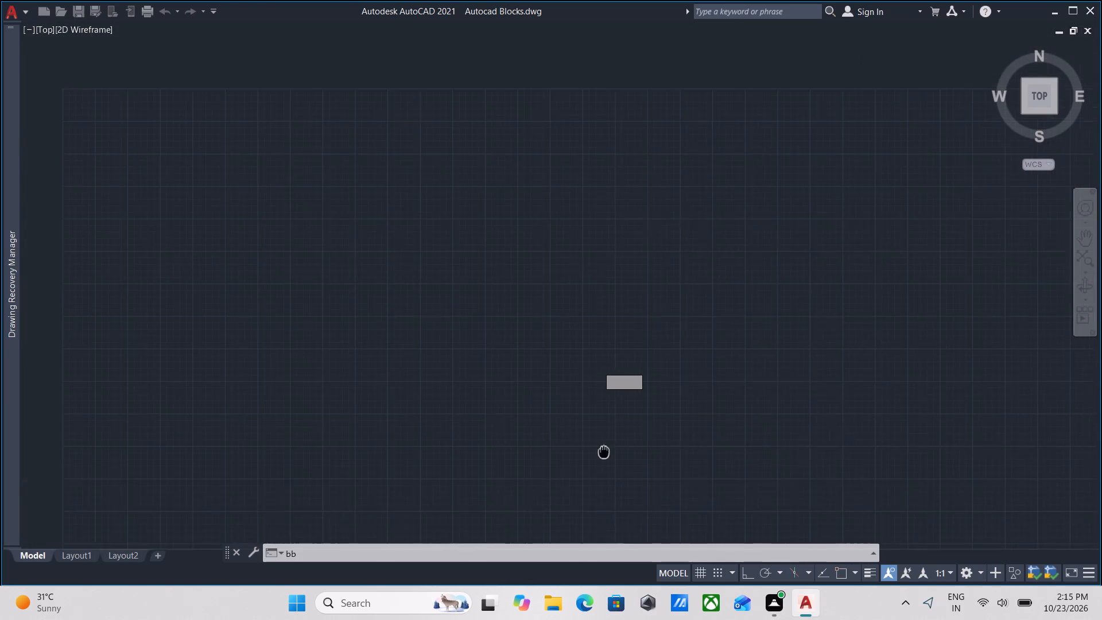
click(325, 555)
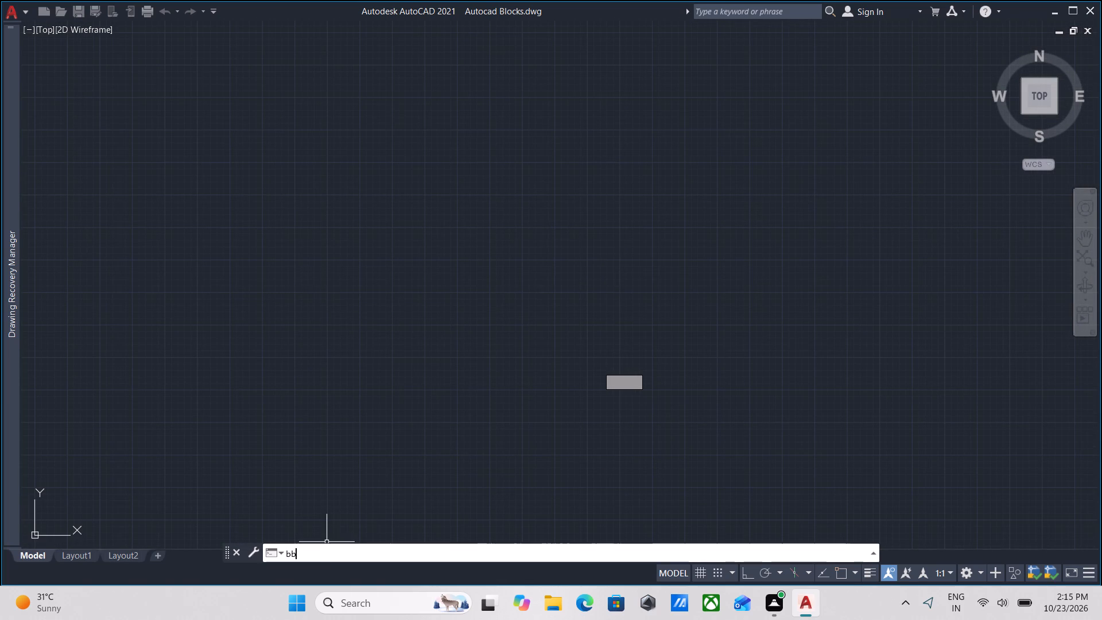
key(BackSpace)
key(BackSpace)
key(BackSpace)
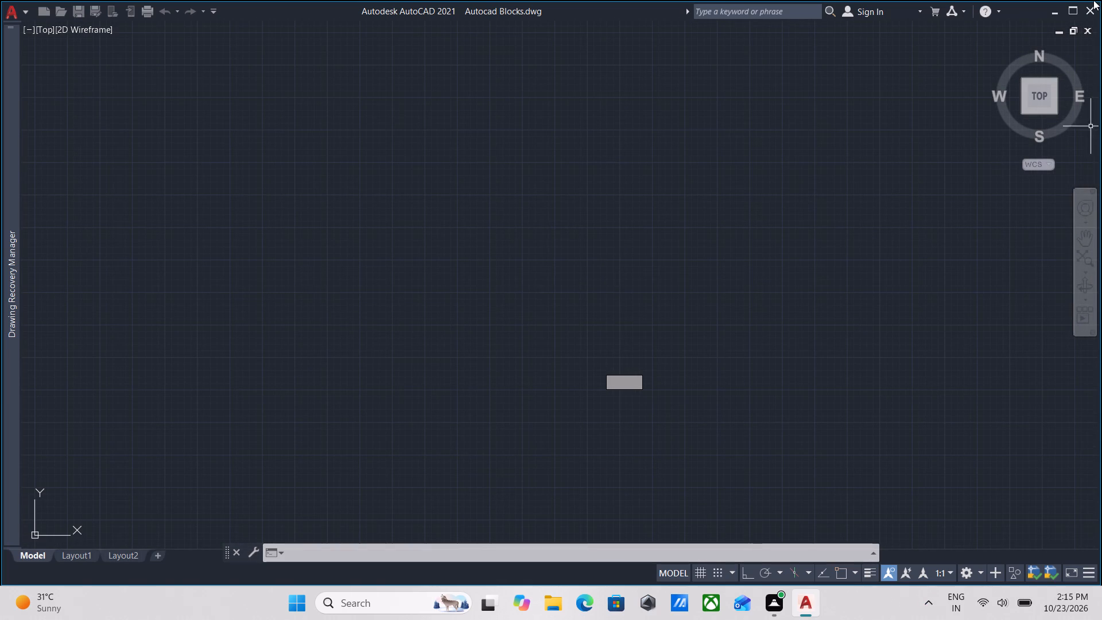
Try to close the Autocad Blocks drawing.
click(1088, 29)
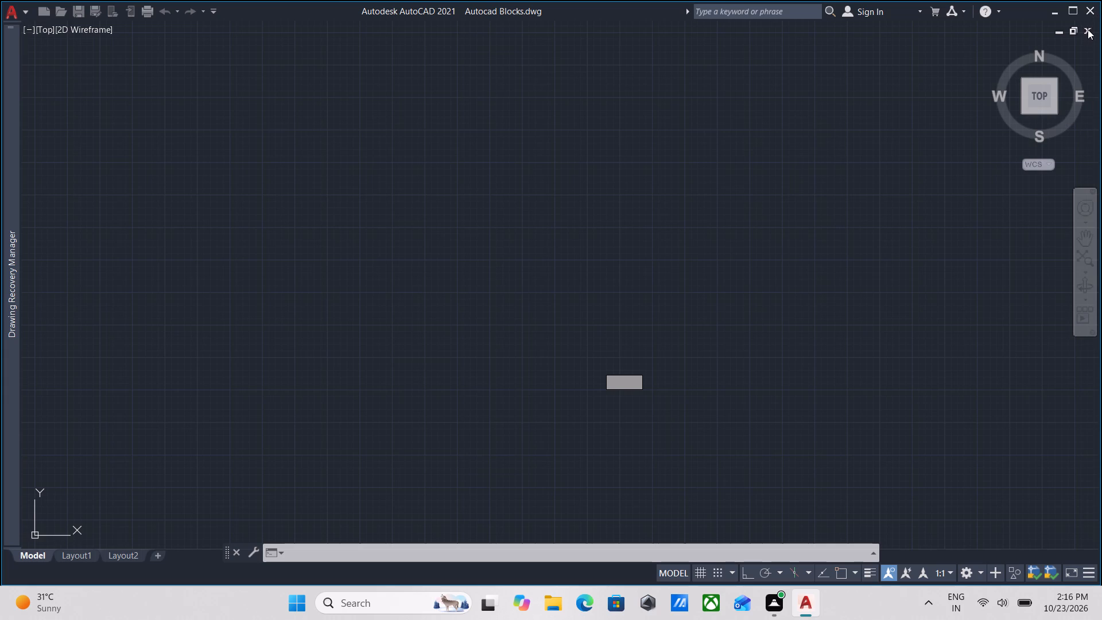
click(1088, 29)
Try to close AutoCAD with the Autocad Blocks drawing still open.
scroll(948, 72, down, 3)
scroll(902, 166, up, 3)
scroll(618, 281, down, 4)
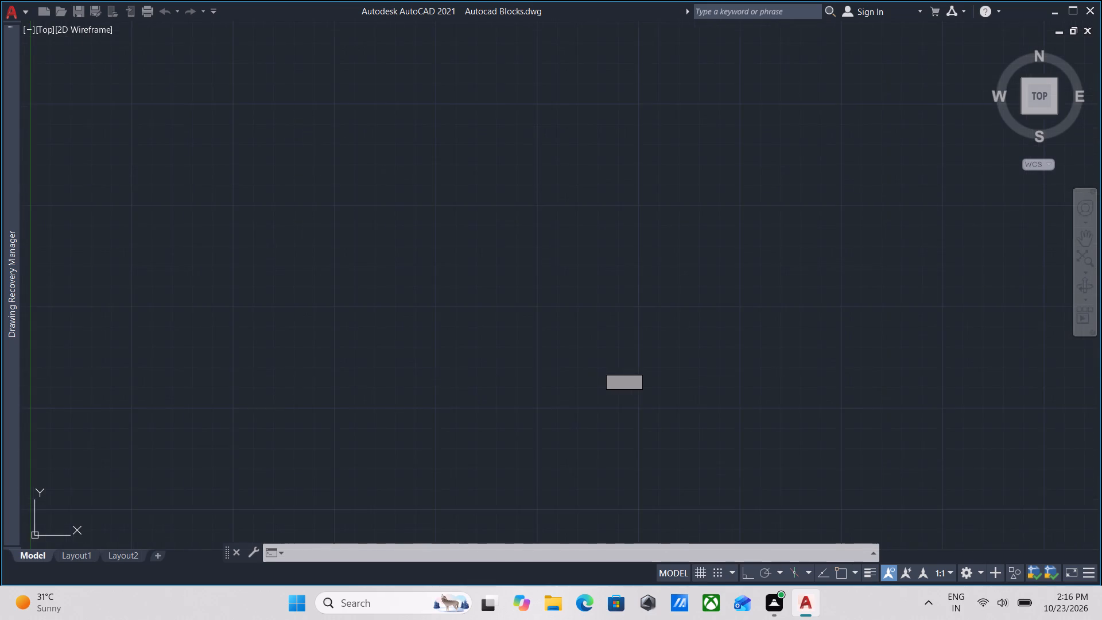
scroll(680, 288, down, 2)
scroll(603, 330, up, 2)
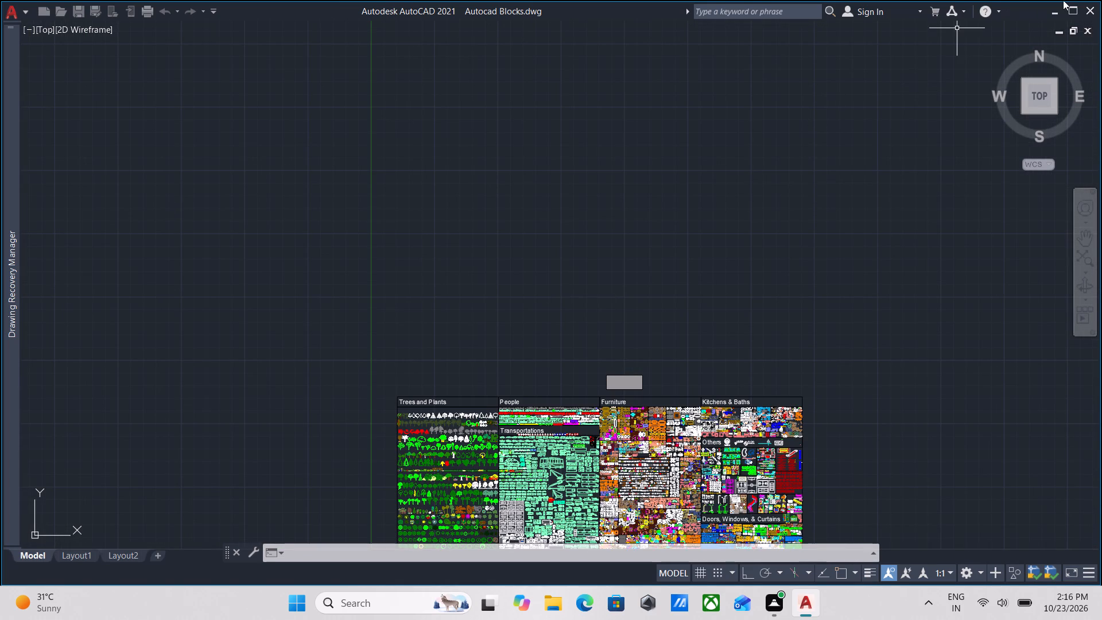
double_click(1089, 7)
click(1089, 7)
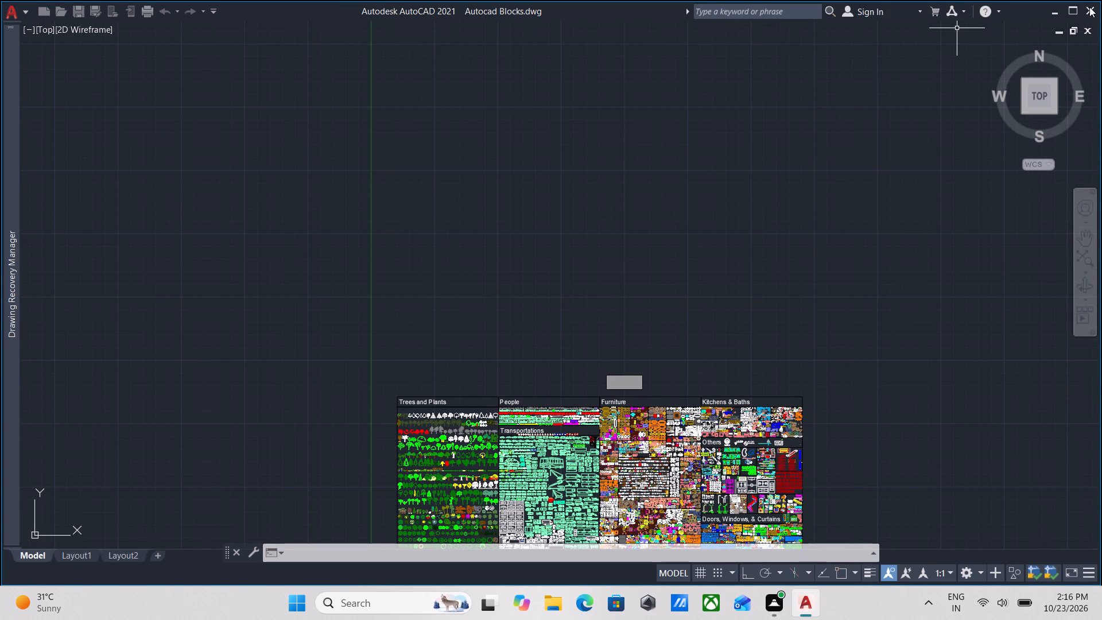
click(1089, 7)
click(1096, 11)
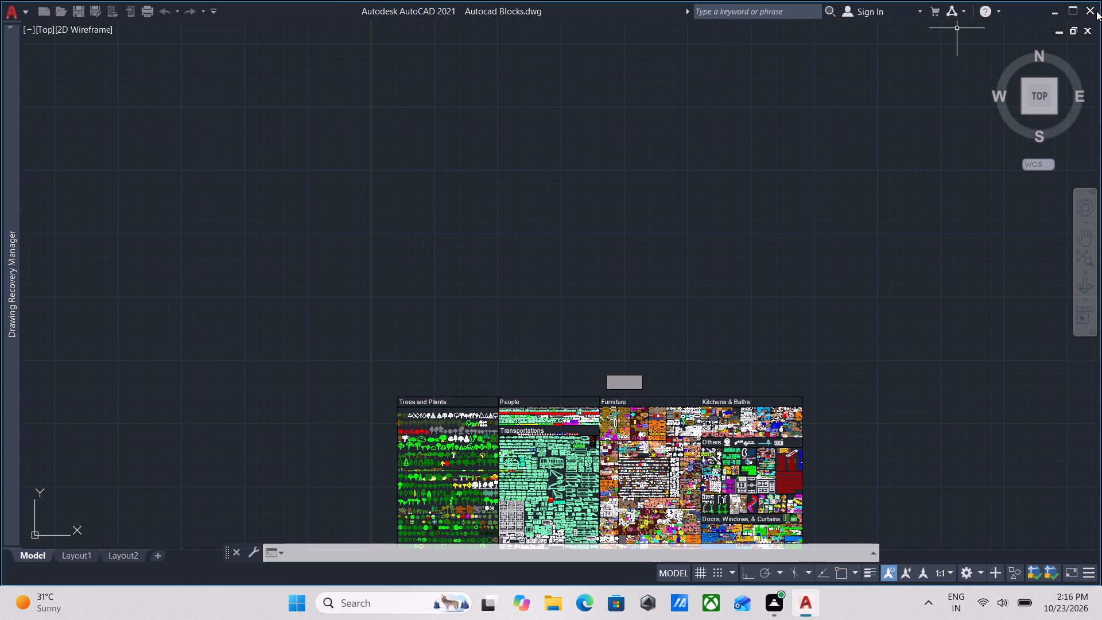
double_click(1092, 6)
click(1091, 2)
click(1091, 8)
scroll(789, 175, up, 3)
scroll(730, 275, down, 7)
scroll(740, 359, up, 4)
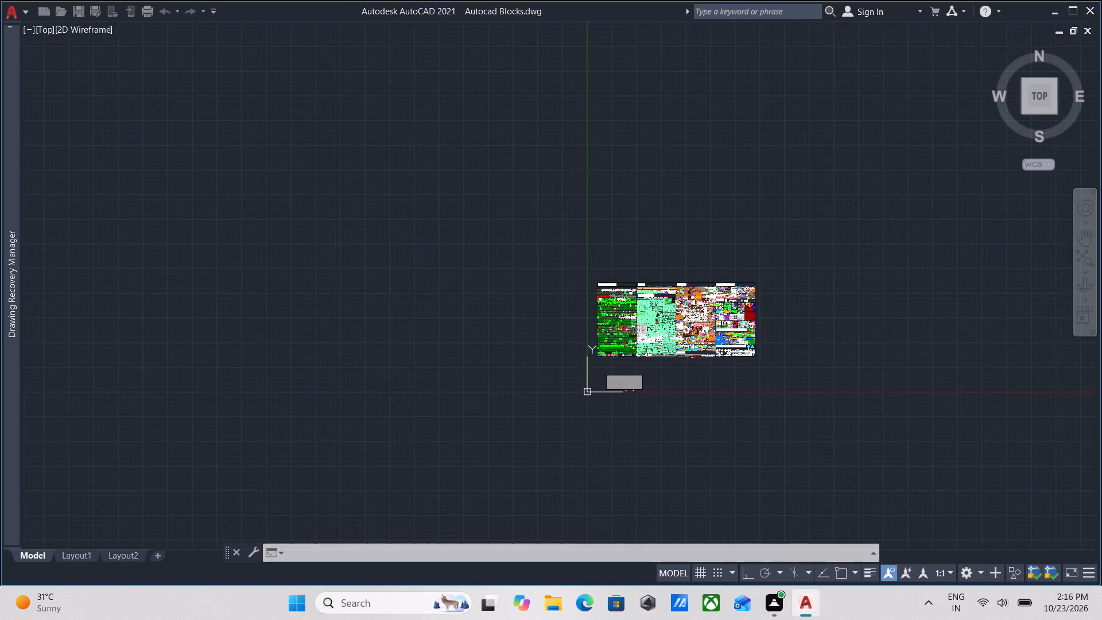
scroll(699, 347, up, 2)
triple_click(1090, 7)
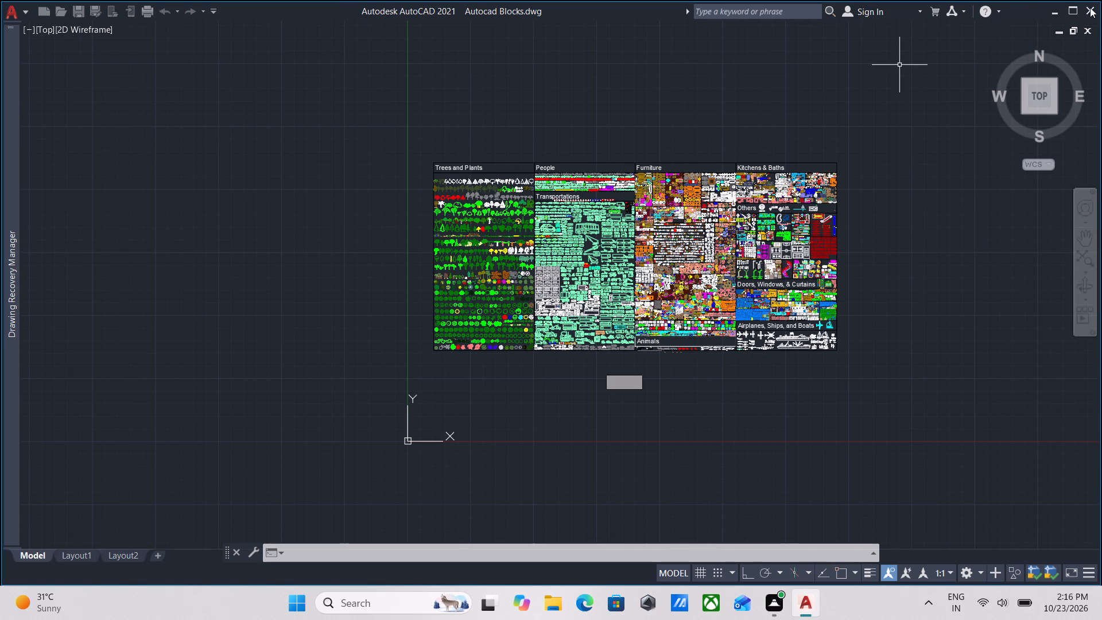
double_click(1090, 7)
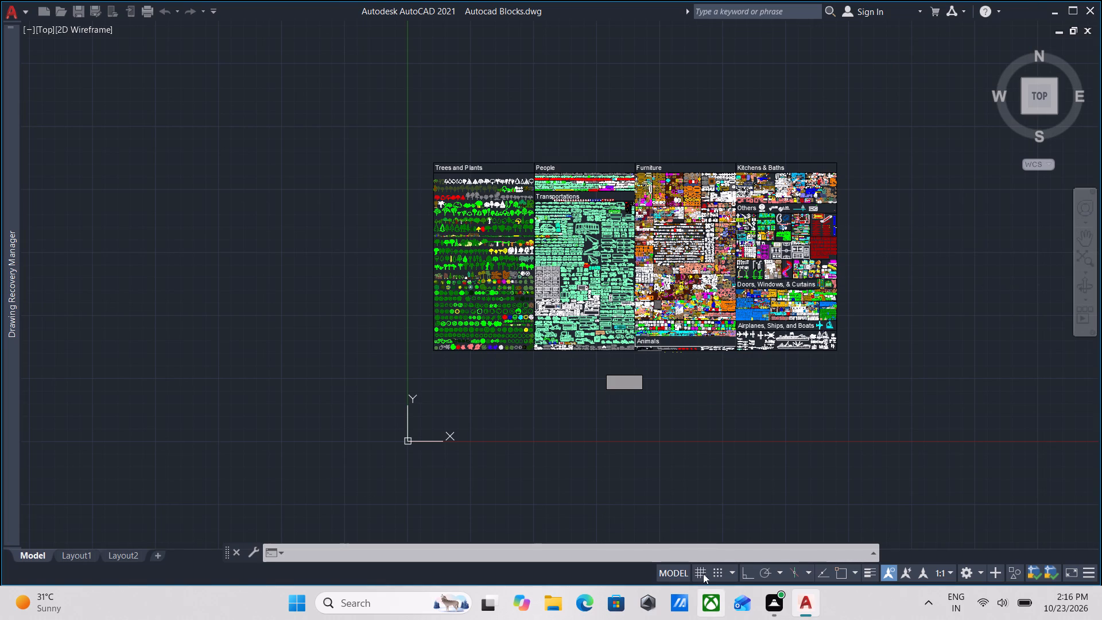
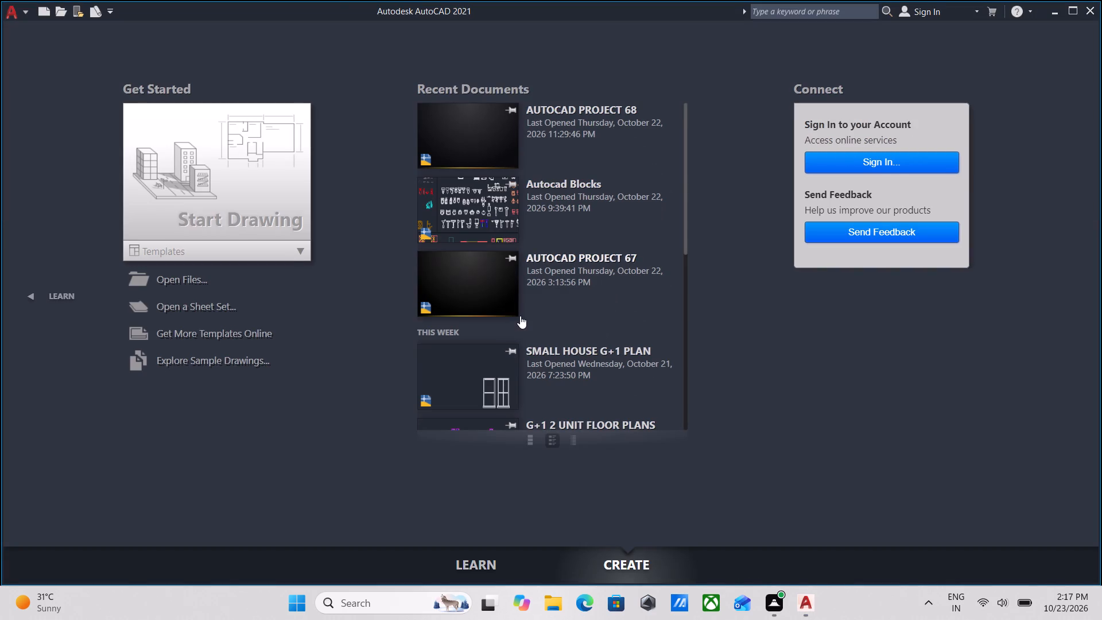
Look through the Recent Documents list on the start page for the drawing to open.
scroll(588, 249, down, 1)
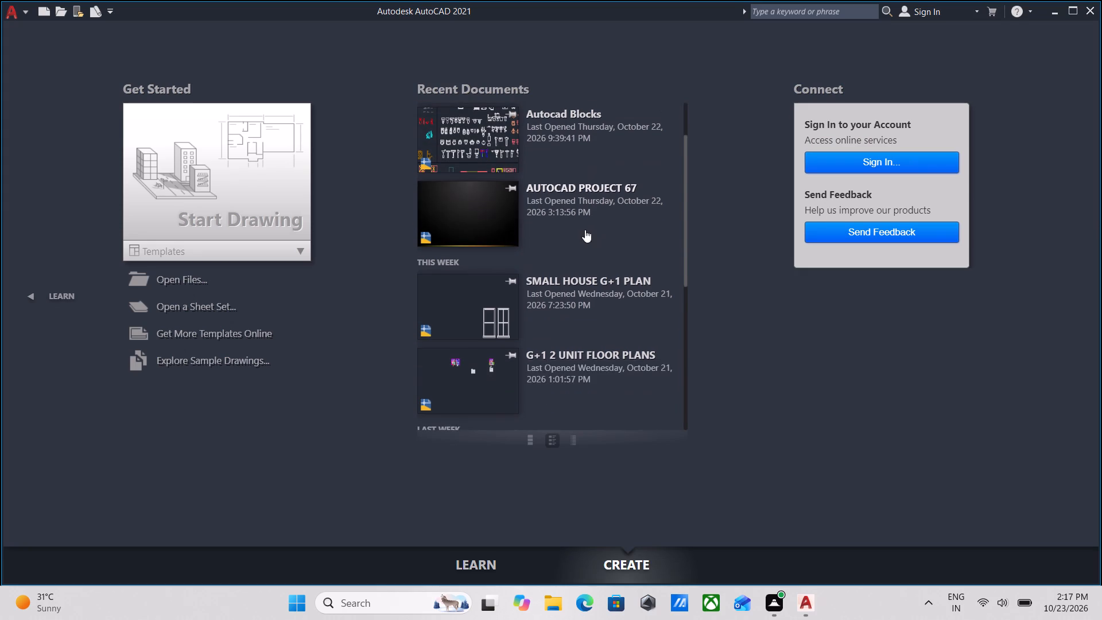
scroll(576, 233, up, 1)
scroll(527, 243, up, 3)
scroll(527, 243, down, 4)
scroll(547, 301, down, 2)
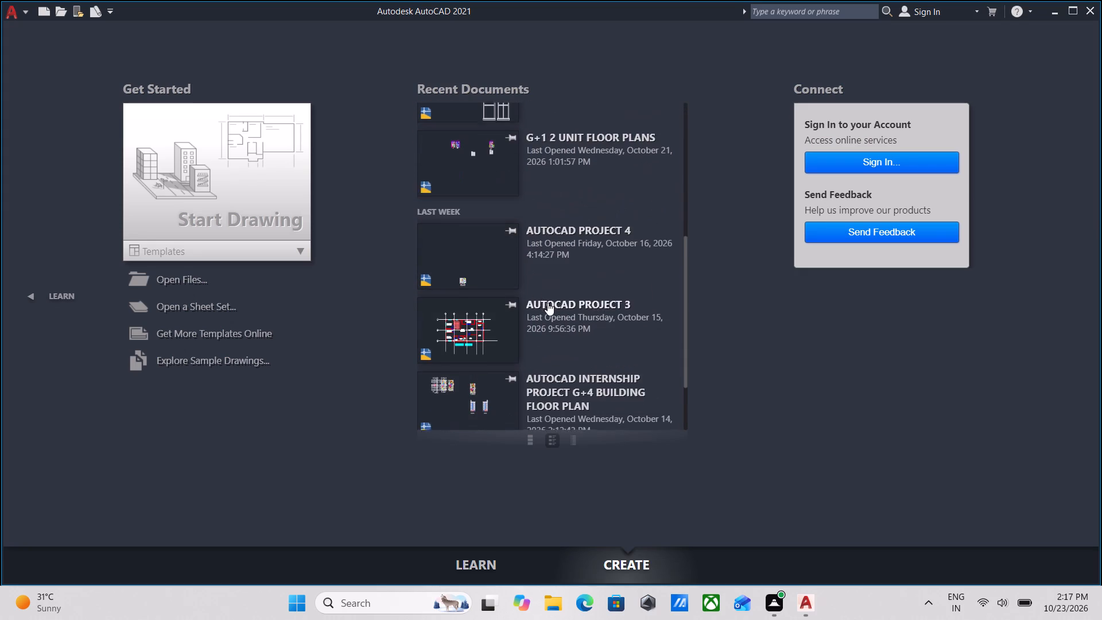
scroll(548, 303, down, 5)
scroll(584, 350, up, 2)
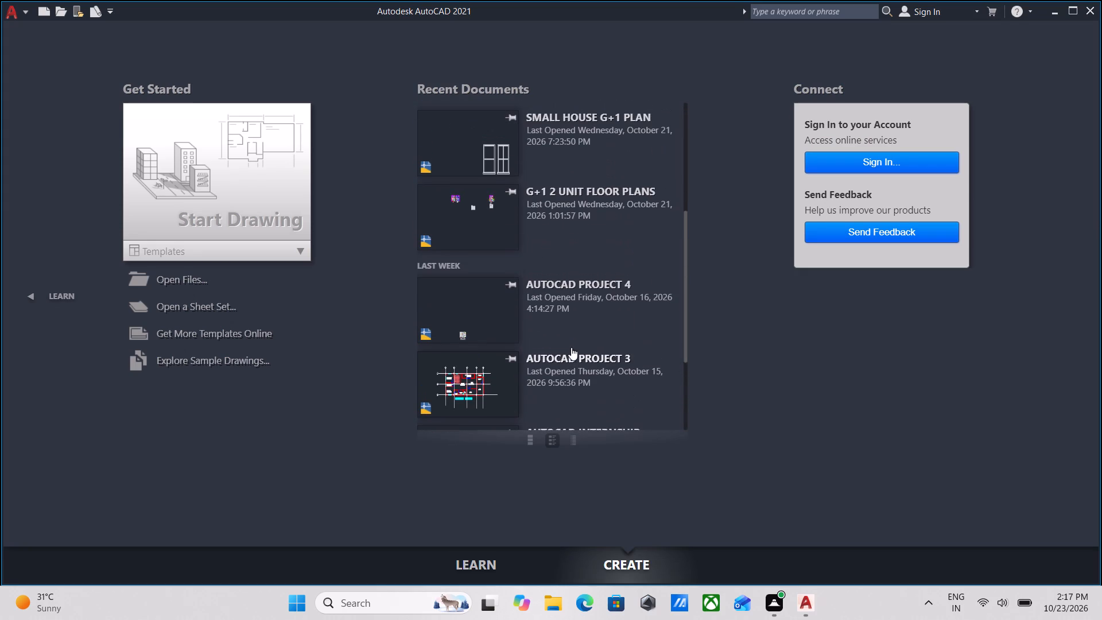
scroll(513, 329, up, 2)
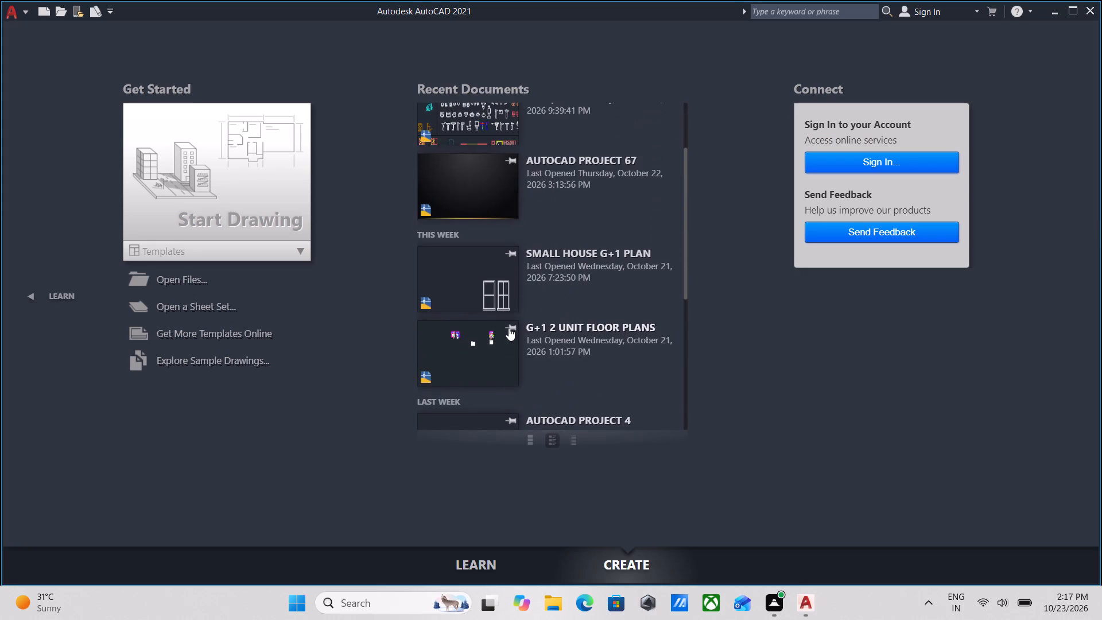
scroll(509, 328, up, 1)
scroll(509, 328, down, 5)
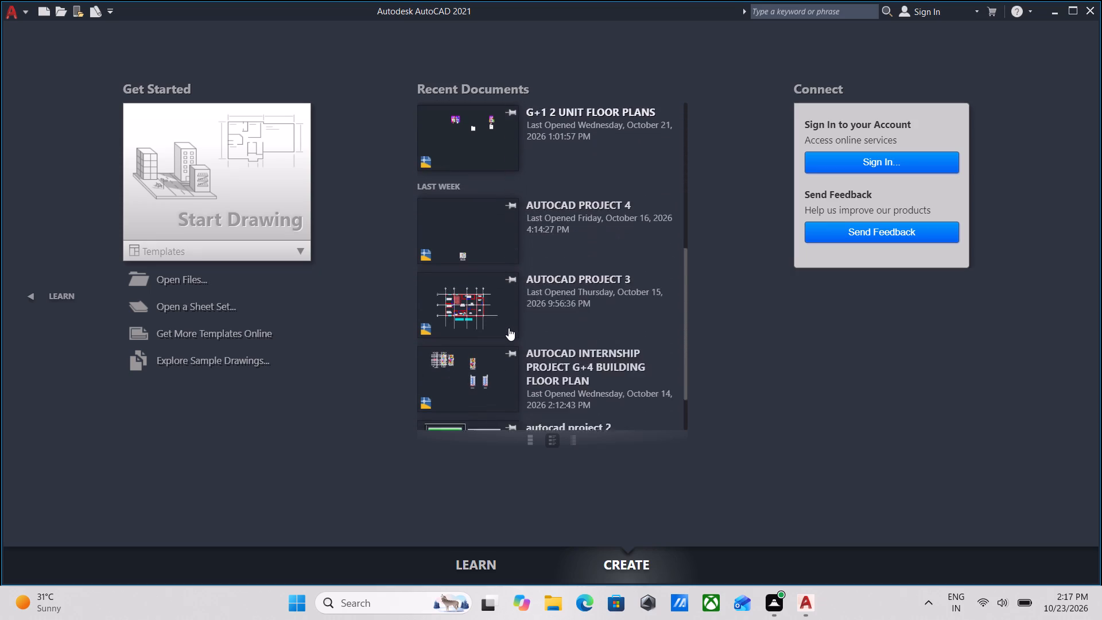
scroll(509, 328, down, 6)
scroll(509, 328, up, 9)
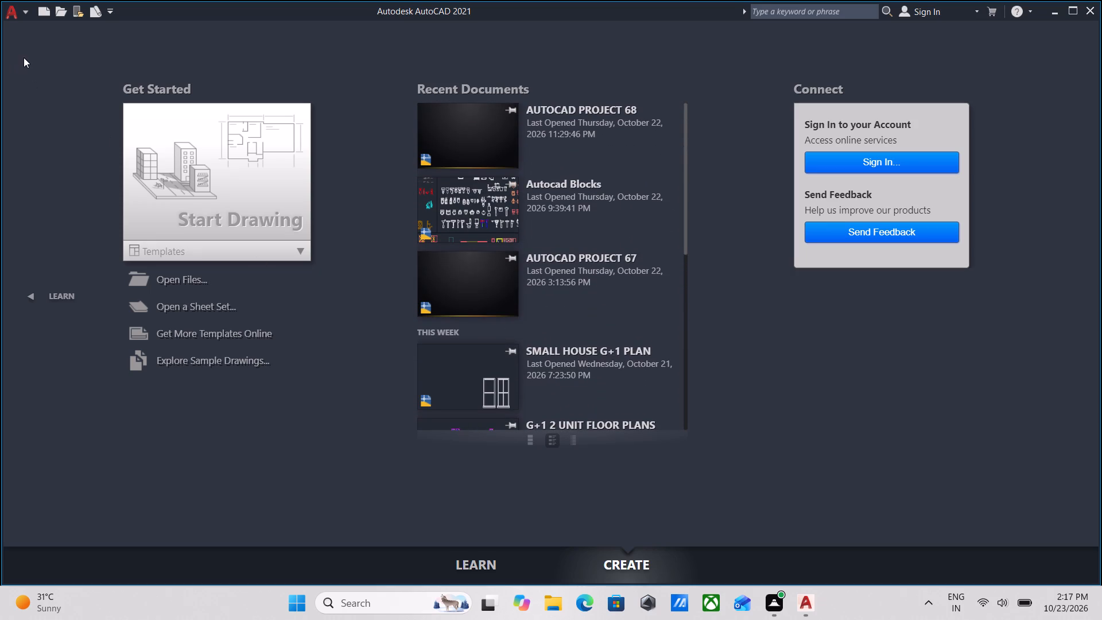
drag(24, 57, 21, 70)
scroll(608, 77, up, 3)
Open the recently used file Autocad Blocks_1_25952_def63917.sv$ from the Windows recent files as read-only.
click(300, 612)
click(297, 595)
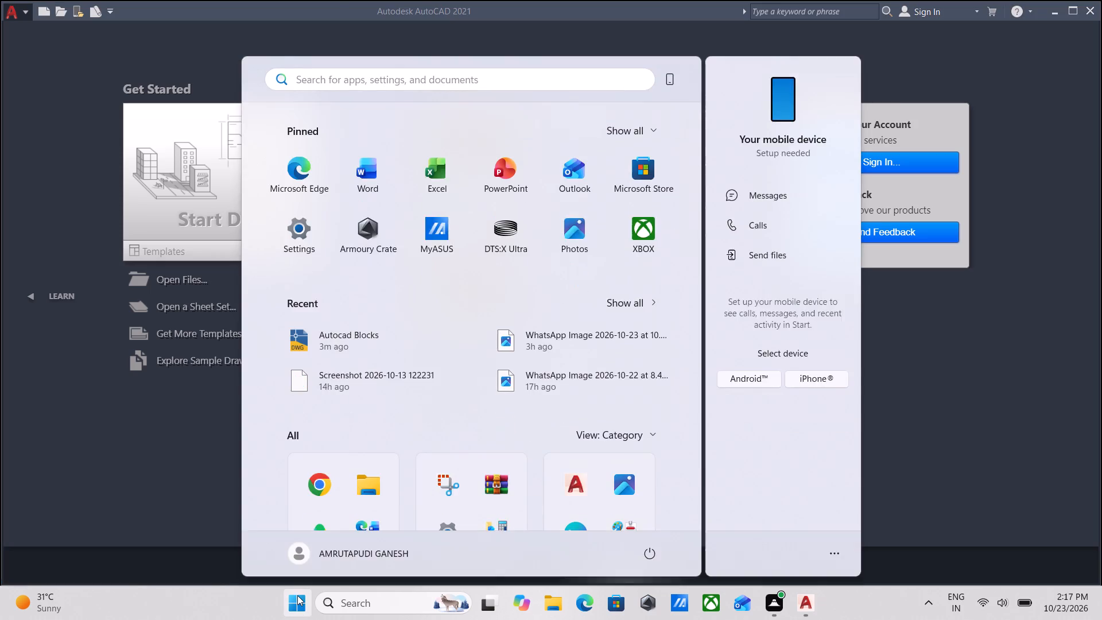
click(297, 595)
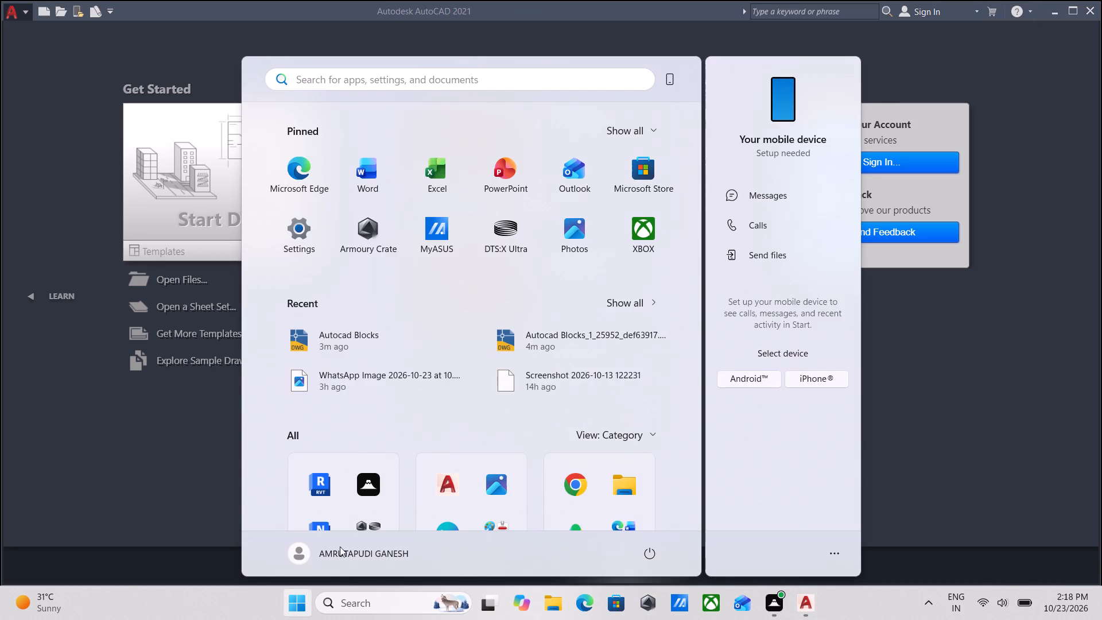
scroll(460, 377, down, 1)
scroll(526, 375, down, 1)
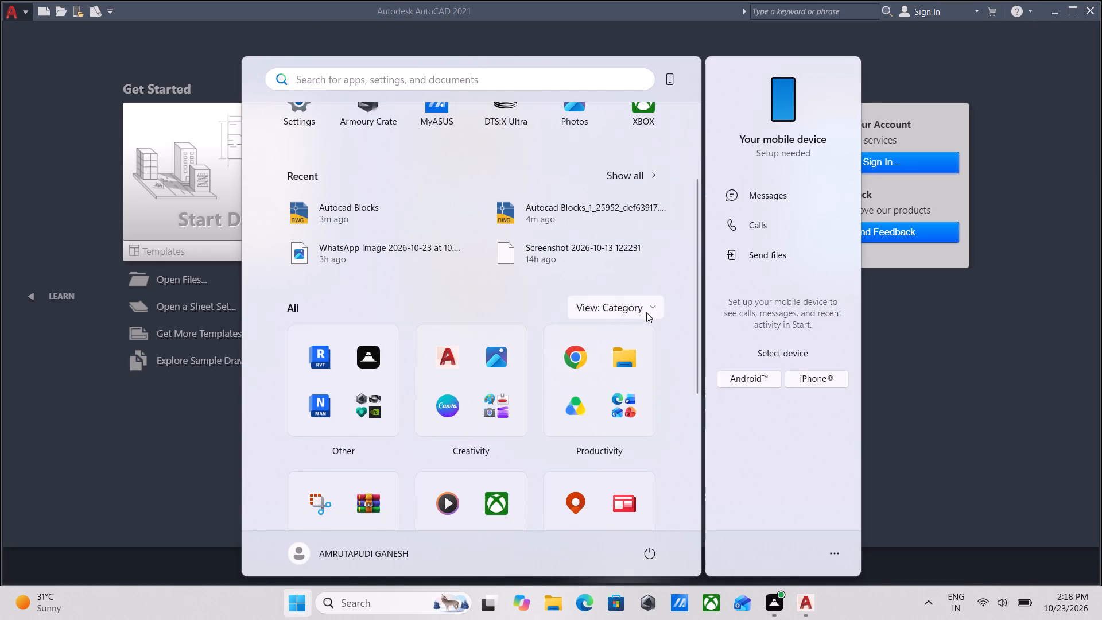
click(651, 309)
click(651, 309)
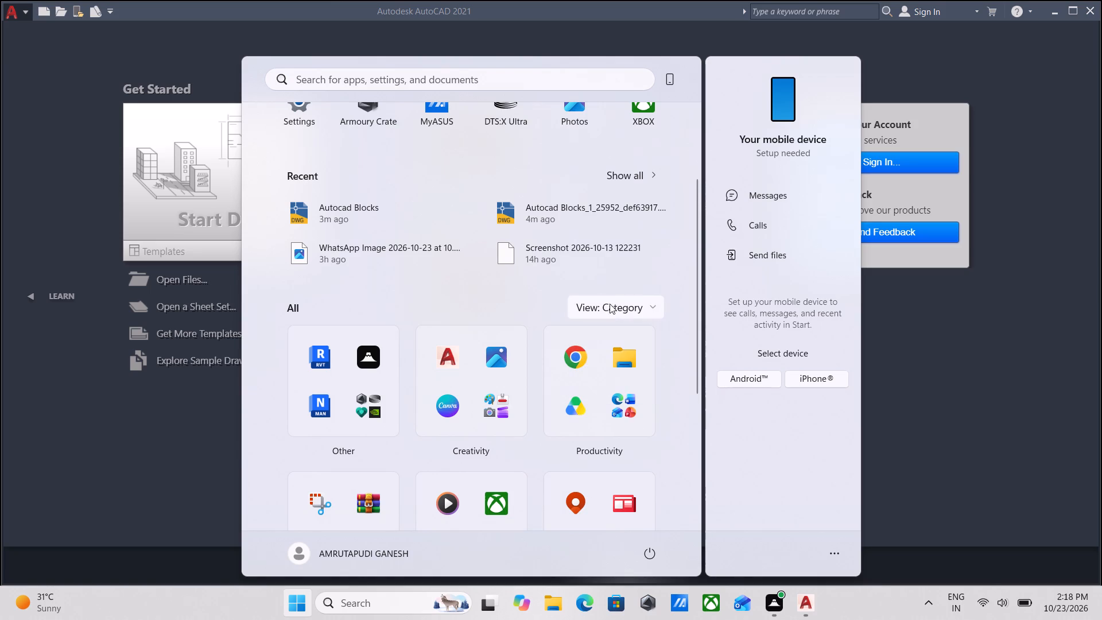
click(649, 167)
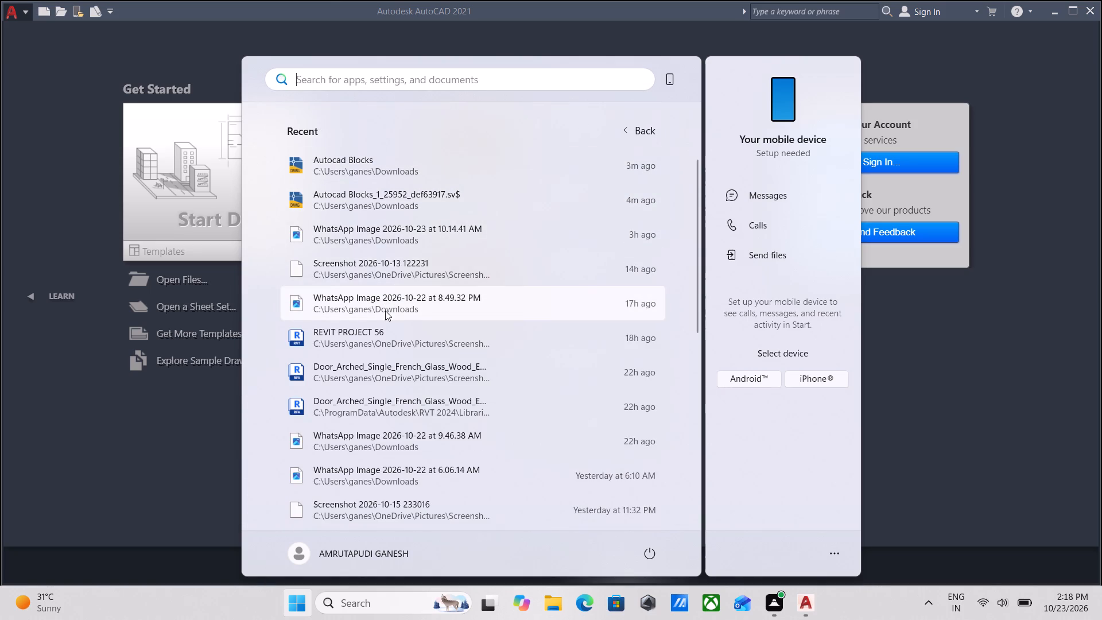
scroll(397, 195, up, 4)
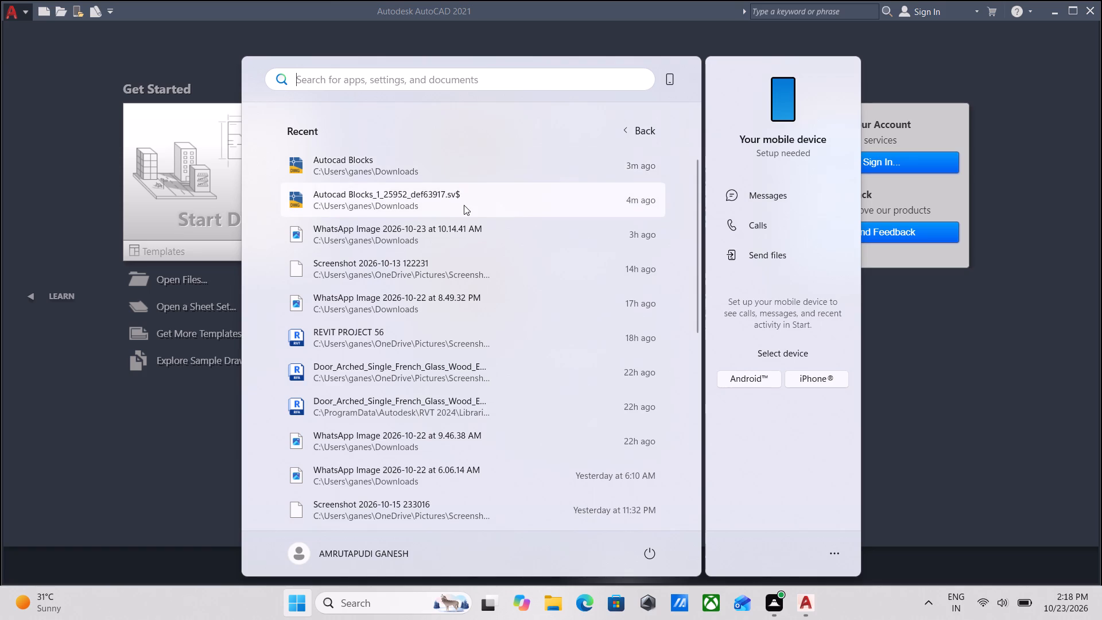
double_click(468, 203)
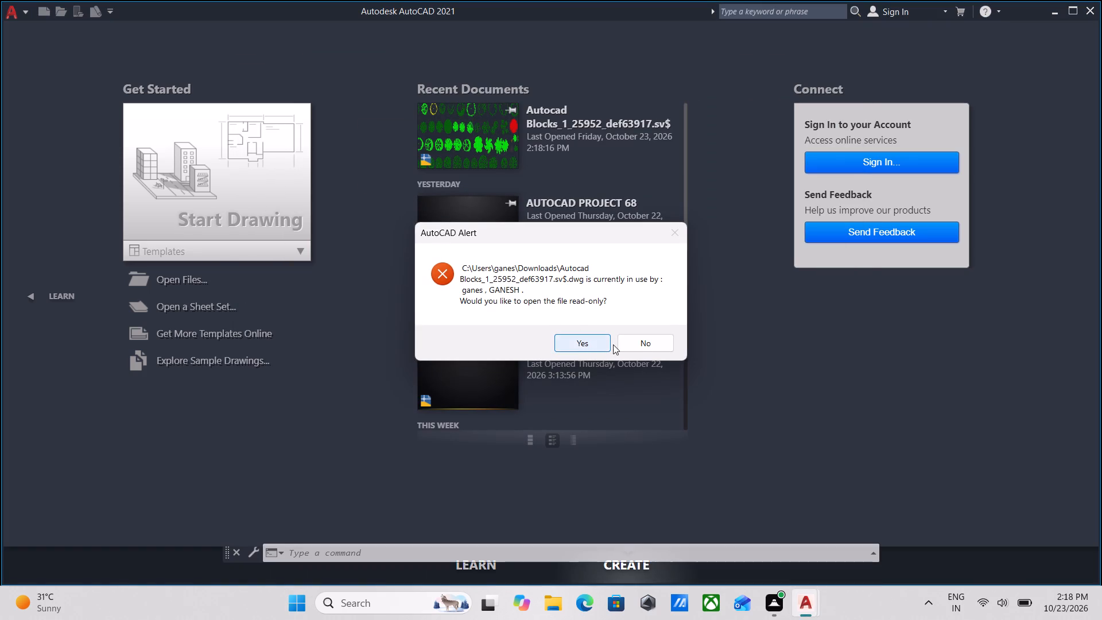
click(587, 344)
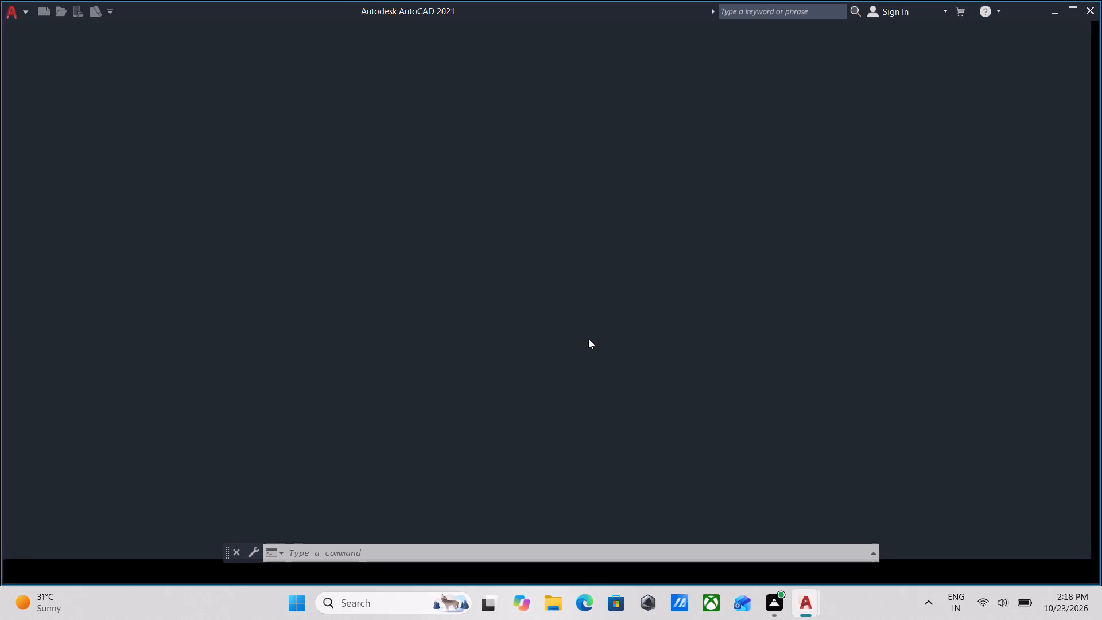
scroll(491, 336, down, 3)
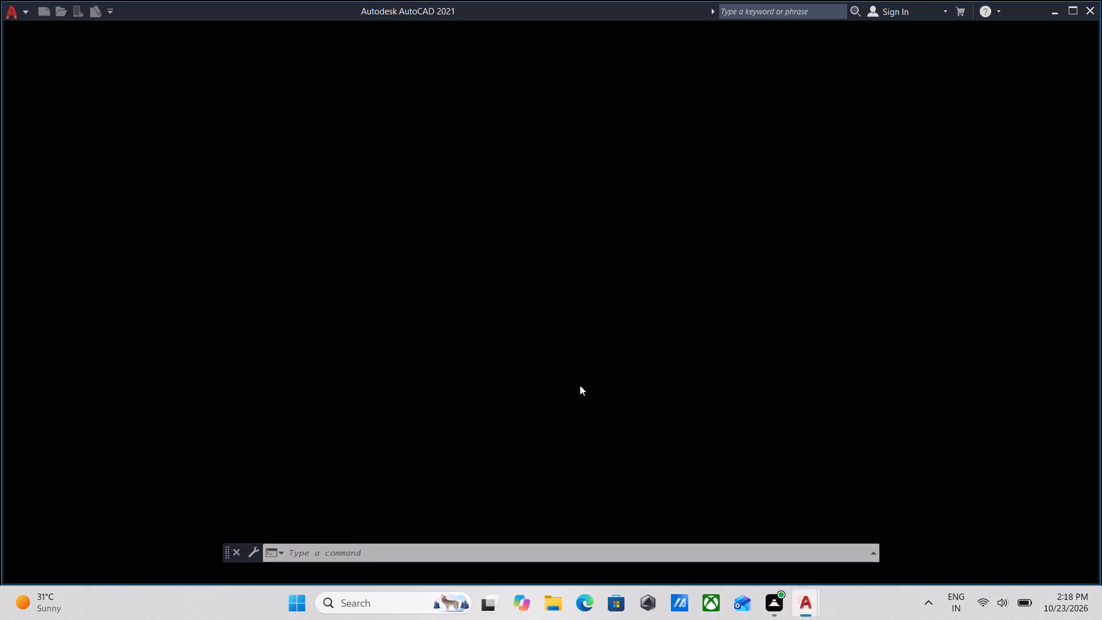
scroll(580, 385, up, 3)
scroll(580, 385, down, 3)
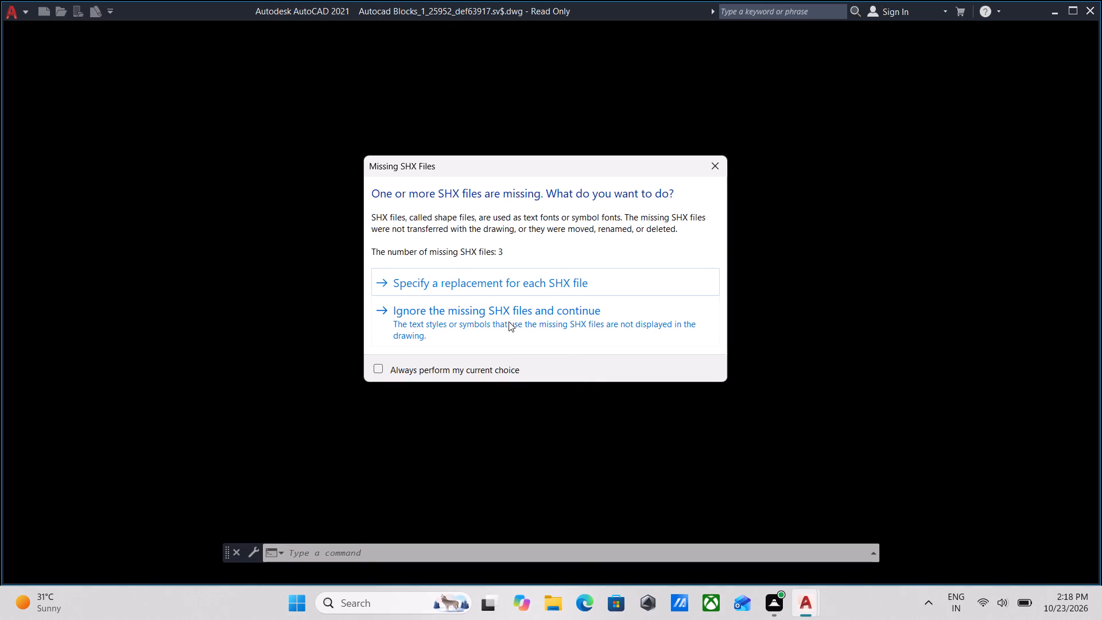
Continue loading the drawing, ignoring the missing SHX files and the unresolved reference files.
click(506, 317)
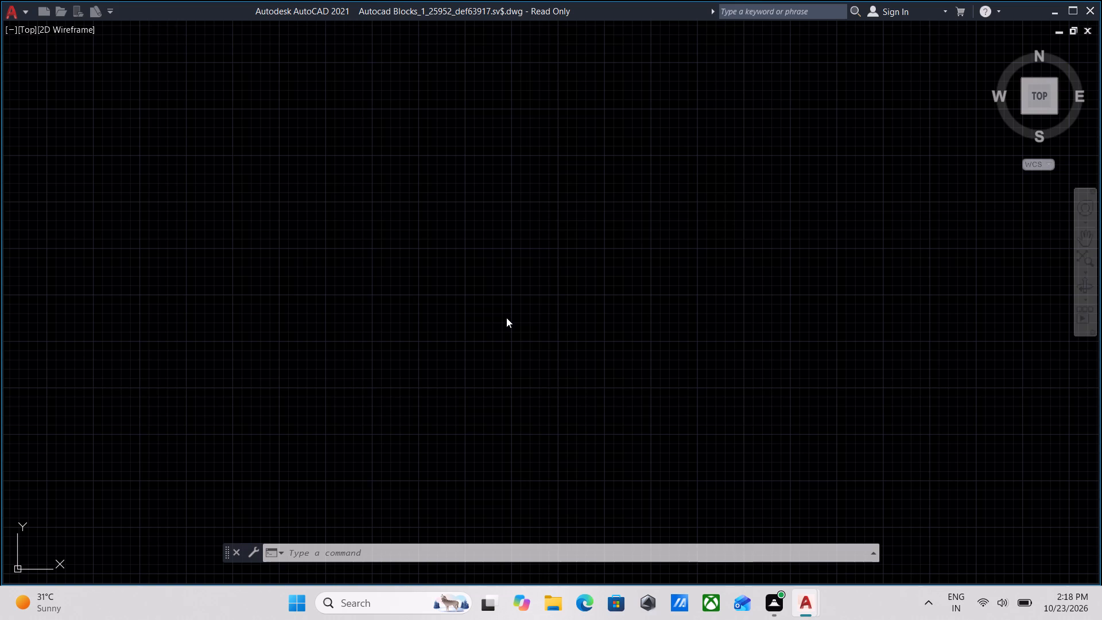
scroll(483, 354, down, 2)
scroll(556, 356, down, 7)
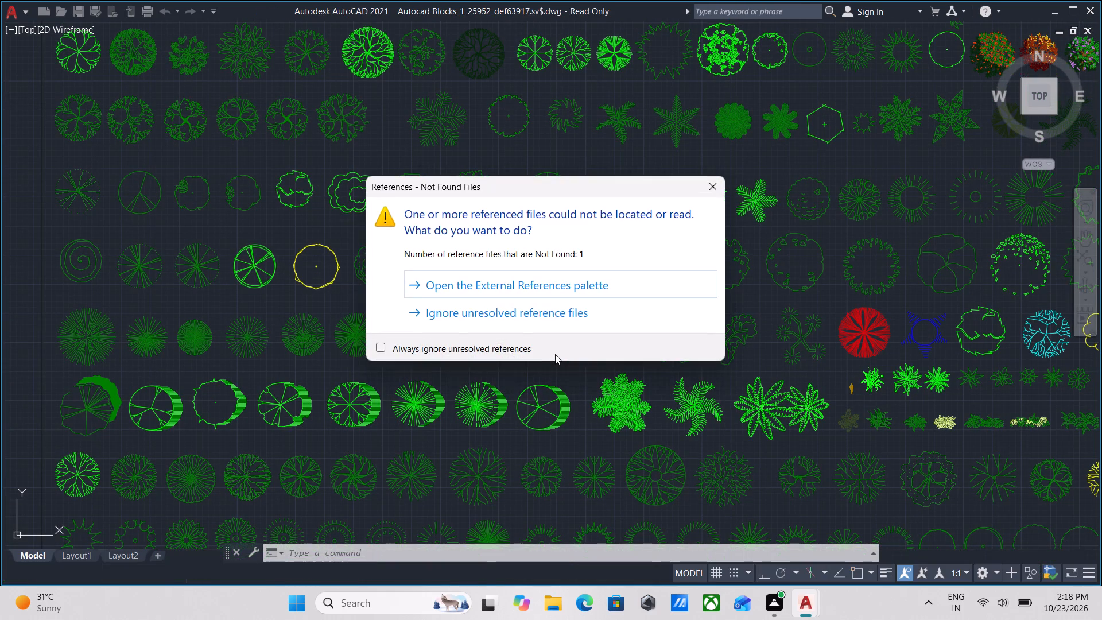
scroll(566, 302, down, 1)
click(536, 312)
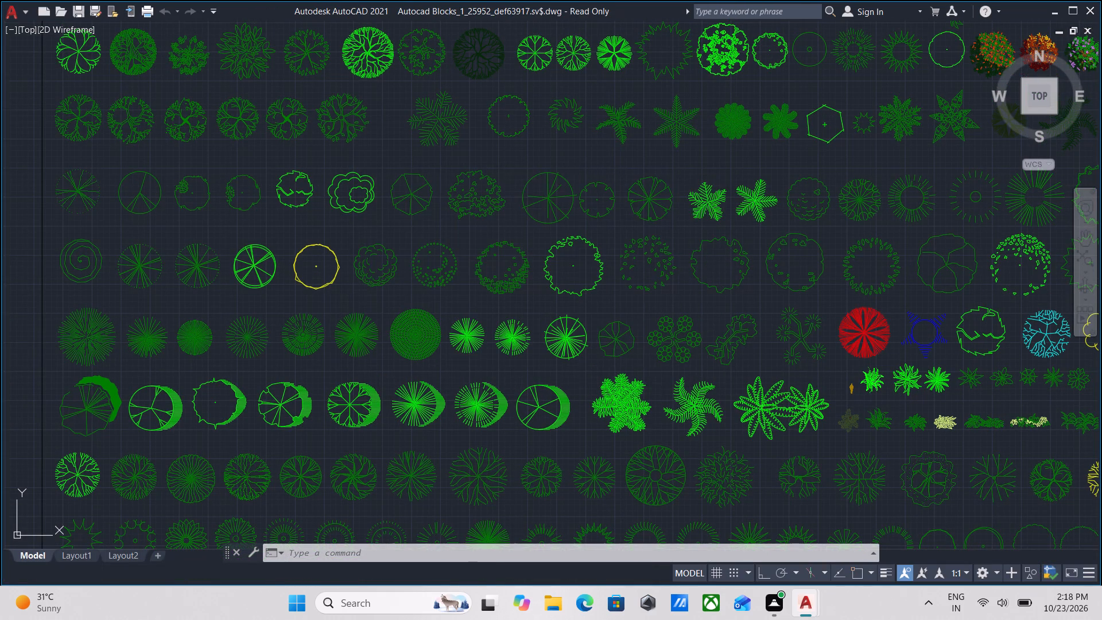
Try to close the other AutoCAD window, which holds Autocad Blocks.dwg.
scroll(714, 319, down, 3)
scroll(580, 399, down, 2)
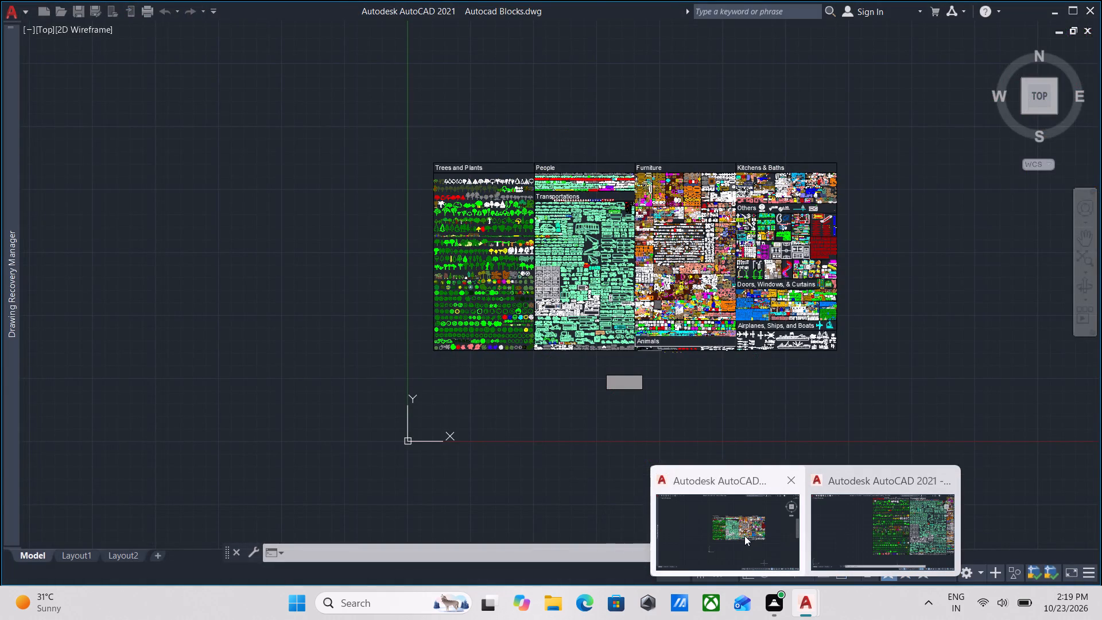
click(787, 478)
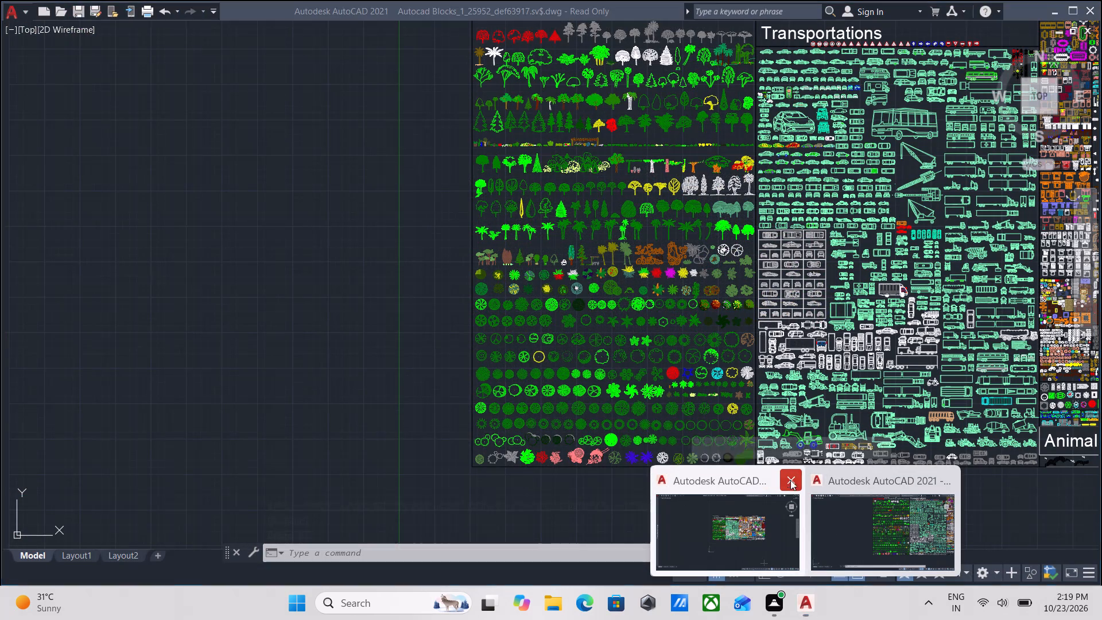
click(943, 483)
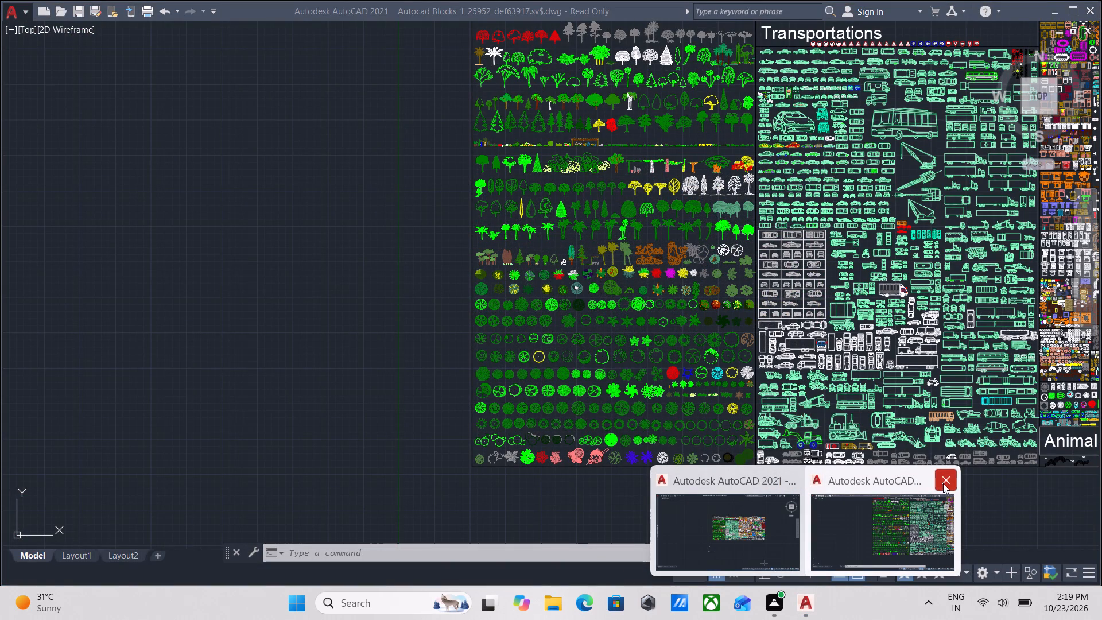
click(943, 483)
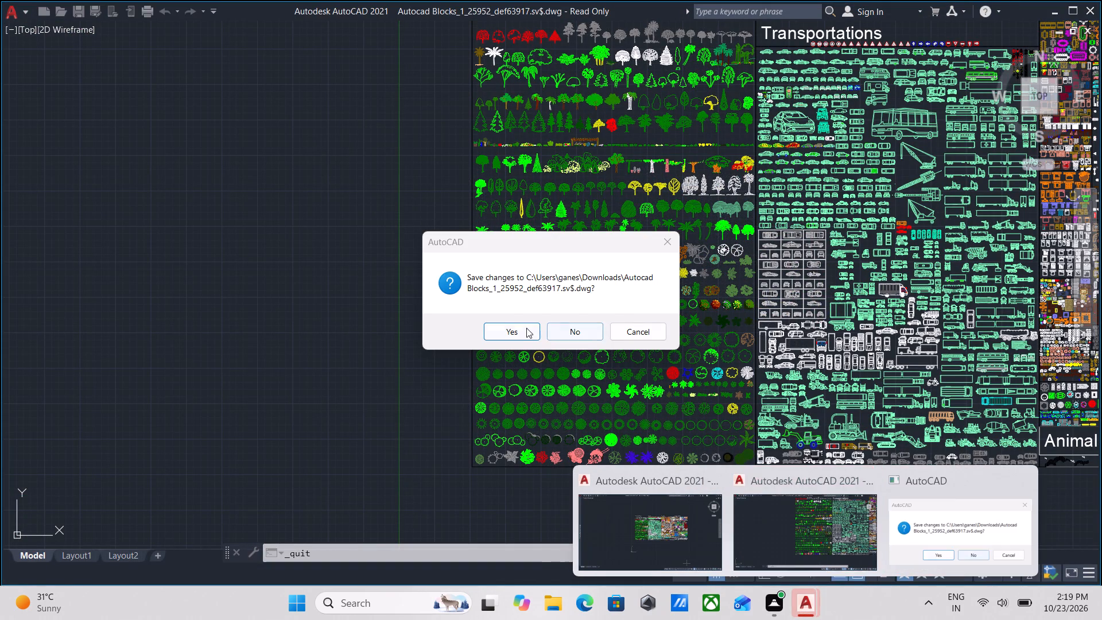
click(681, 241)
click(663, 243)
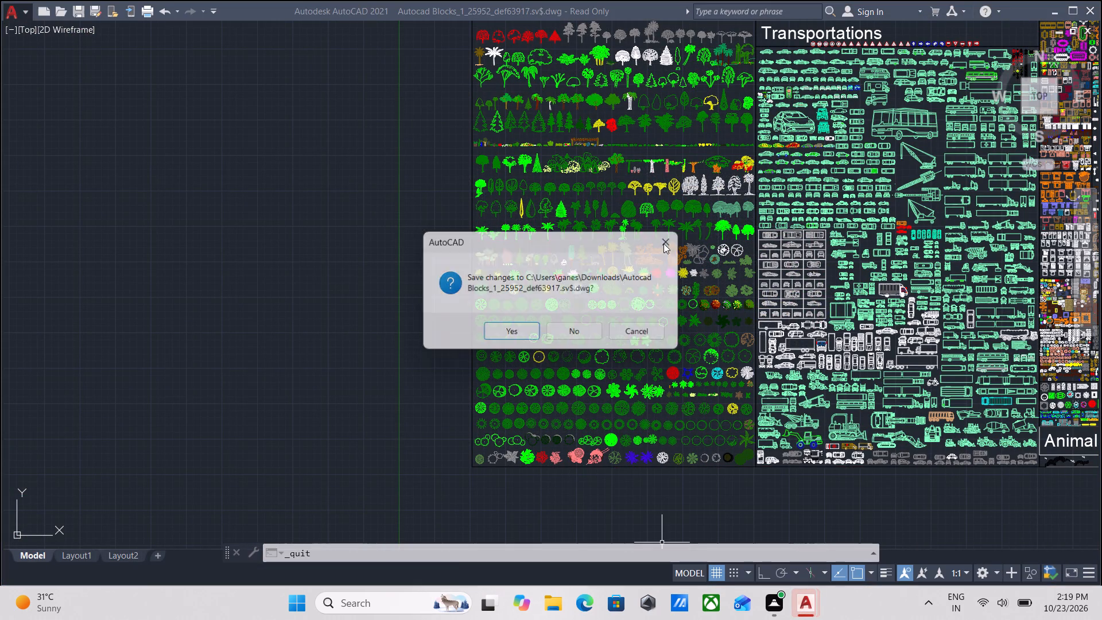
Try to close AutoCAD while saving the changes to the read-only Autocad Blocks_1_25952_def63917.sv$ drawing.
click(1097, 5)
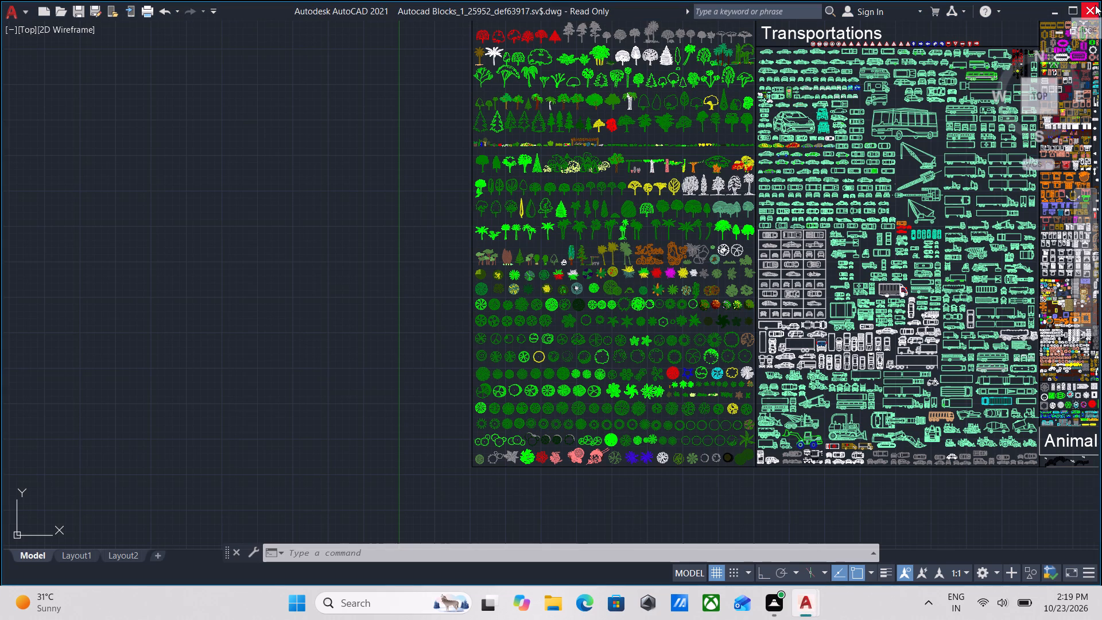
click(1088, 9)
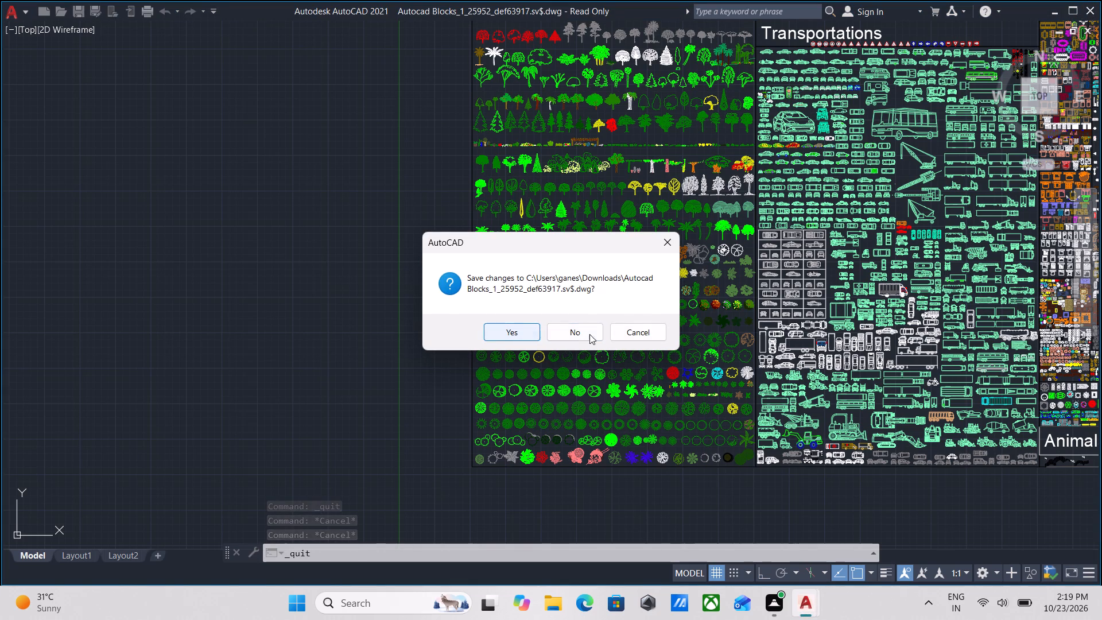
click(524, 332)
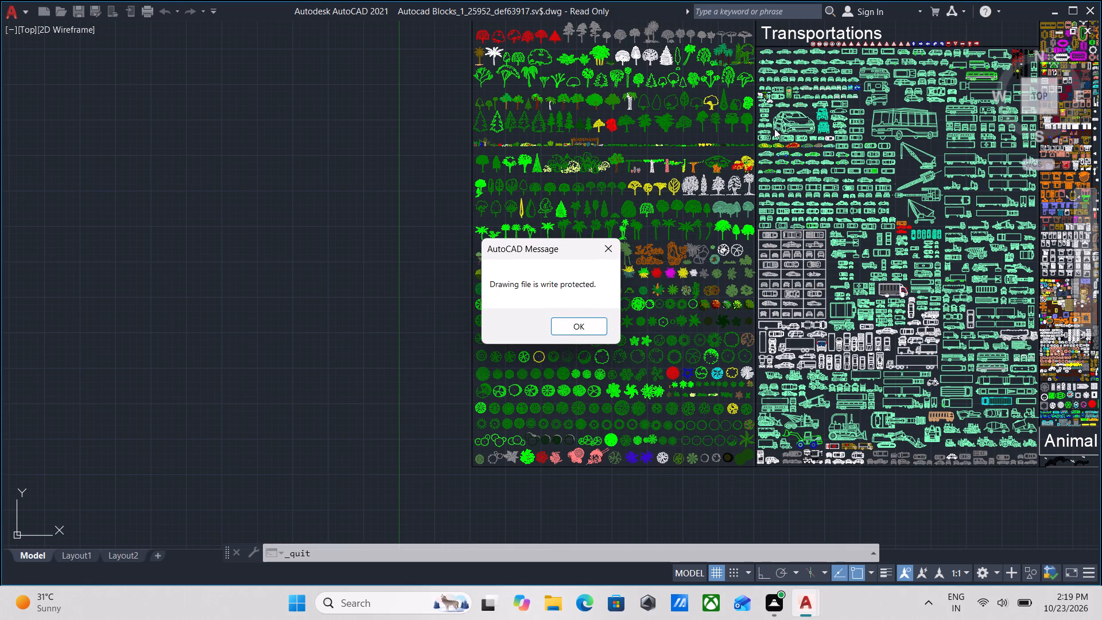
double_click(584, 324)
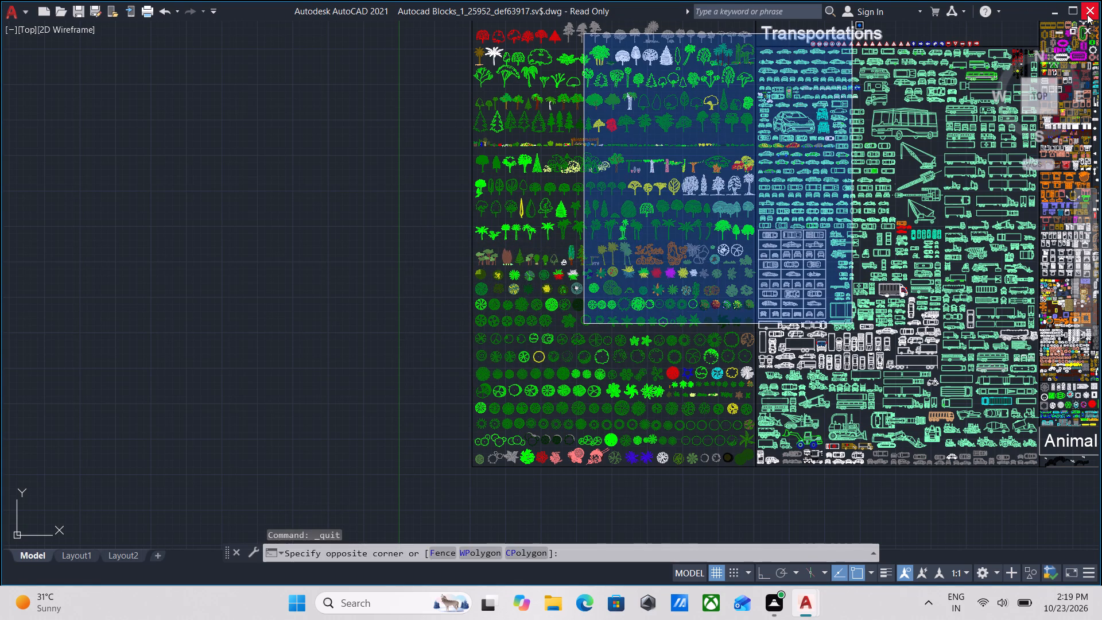
Close the AutoCAD window with the read-only drawing without saving its changes.
triple_click(1087, 14)
click(1087, 14)
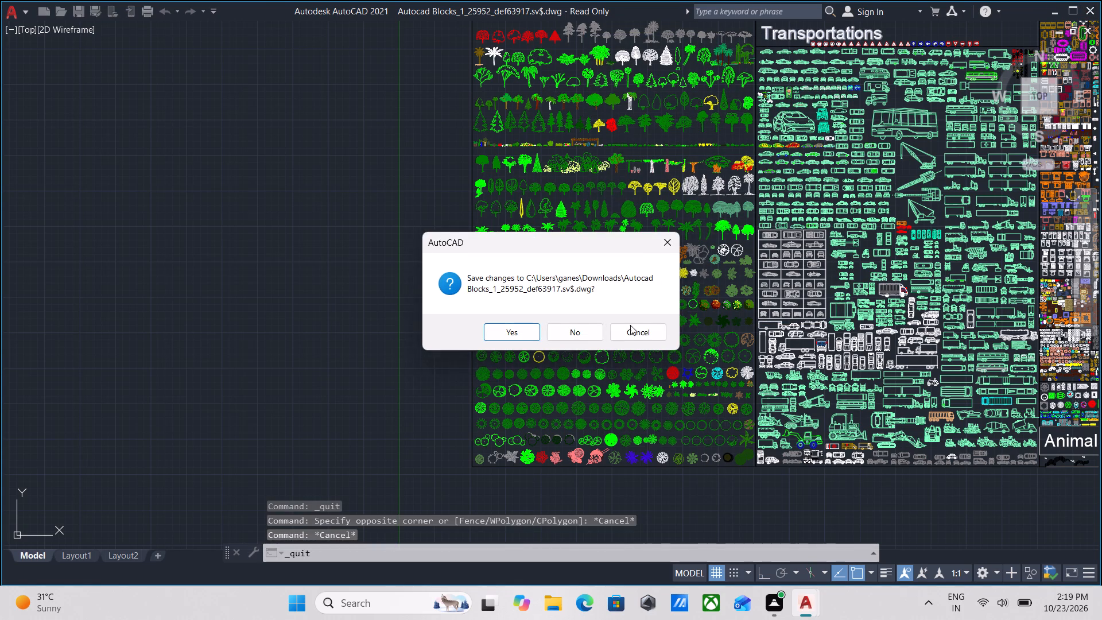
double_click(582, 332)
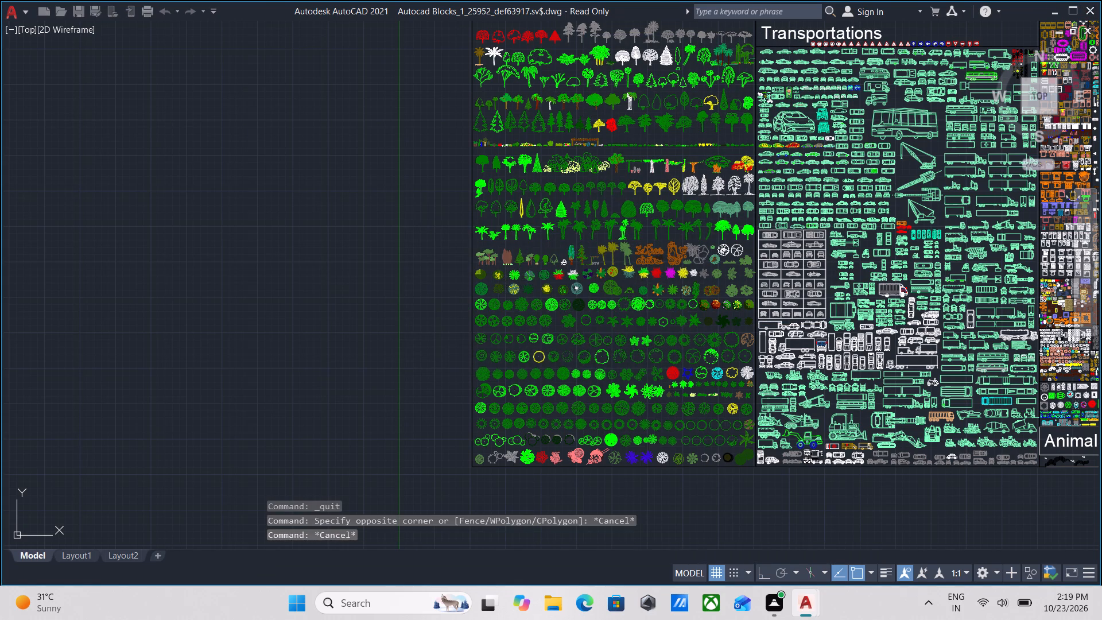
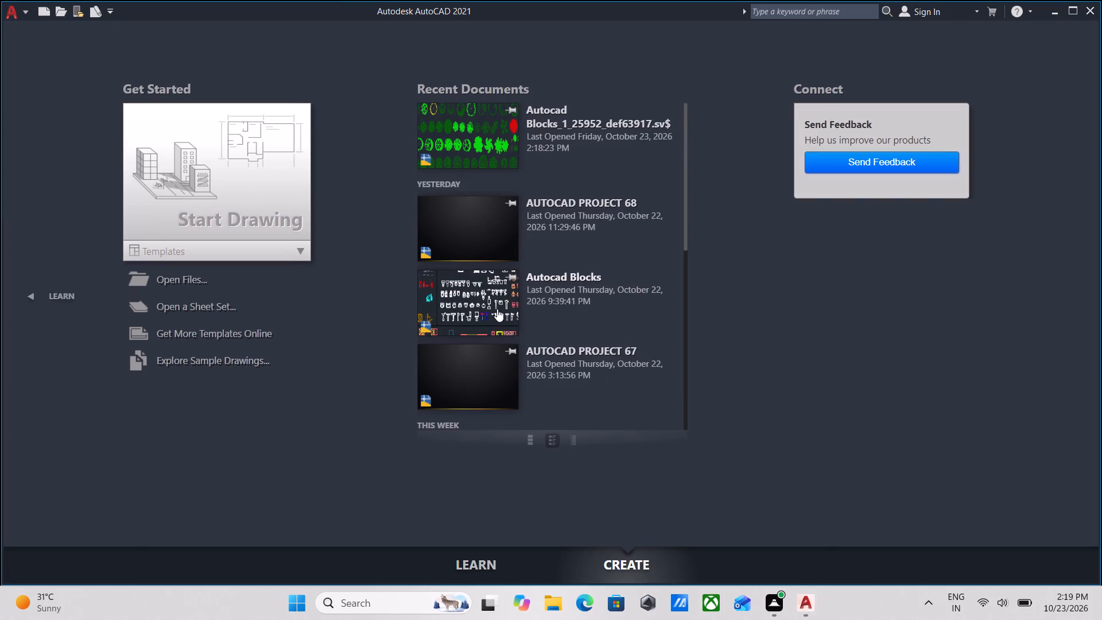
Look through the list of recent documents for a drawing to work on.
scroll(496, 323, down, 9)
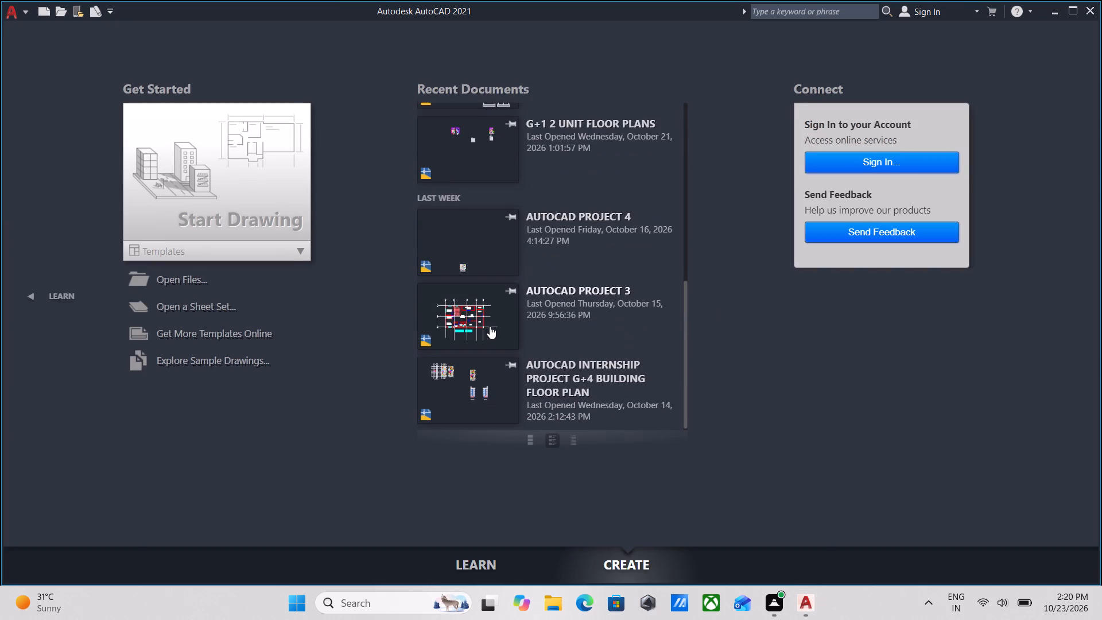
scroll(488, 361, down, 3)
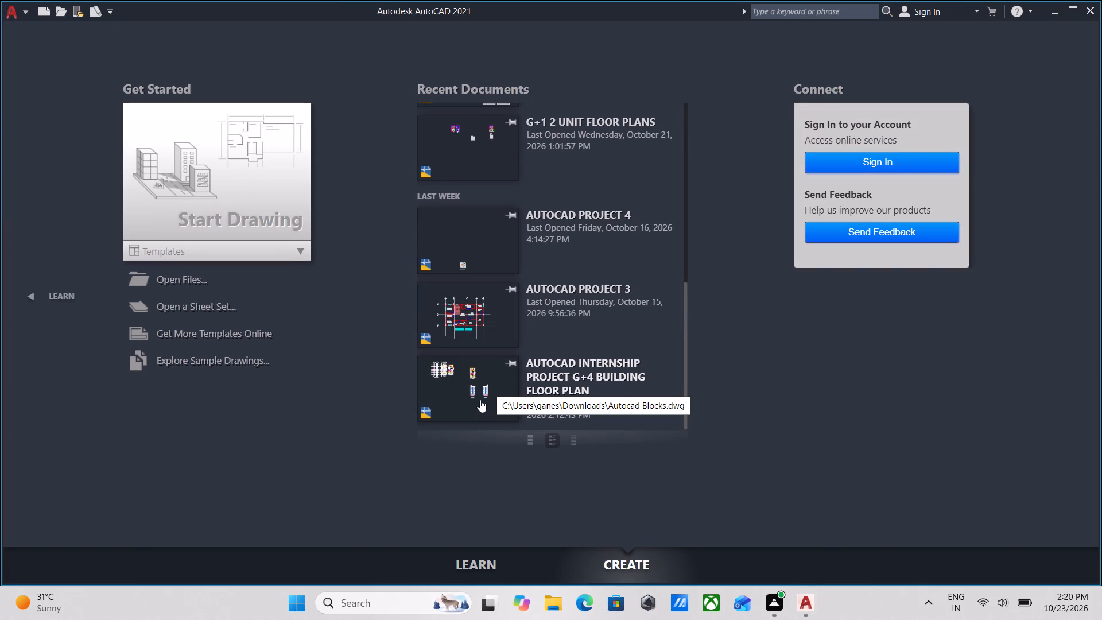
scroll(479, 366, up, 1)
scroll(479, 366, down, 2)
scroll(479, 366, up, 6)
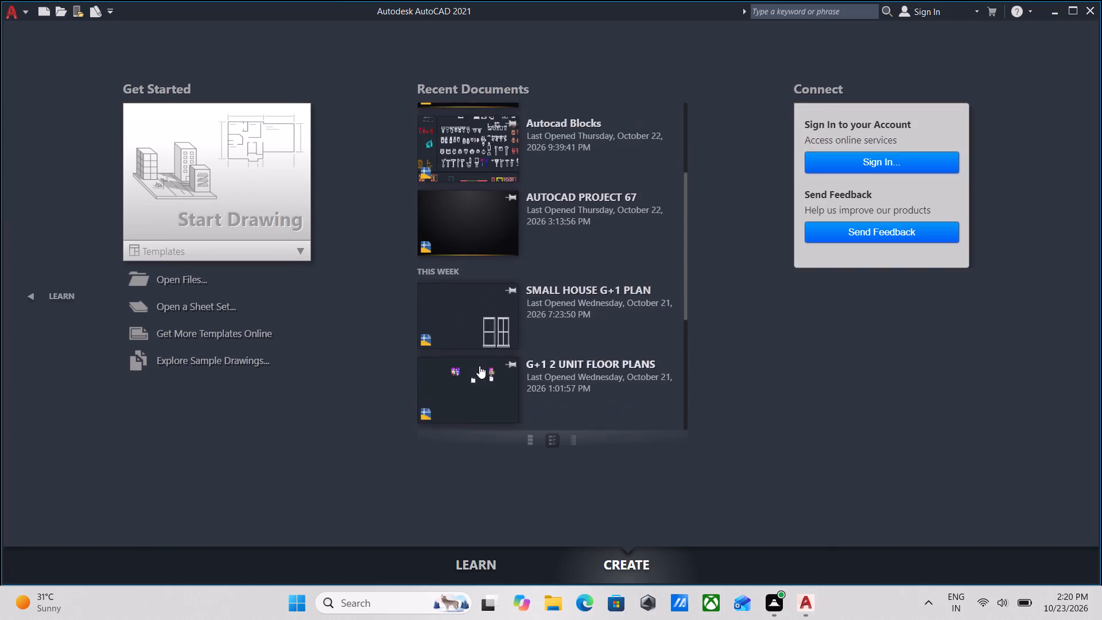
scroll(479, 366, up, 5)
scroll(496, 354, down, 10)
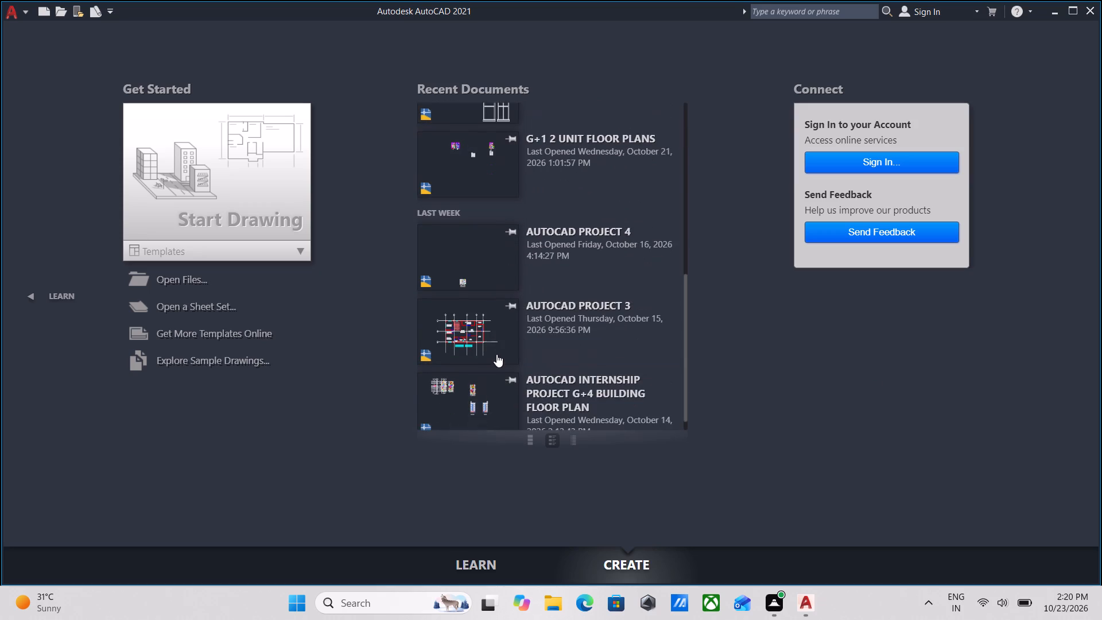
scroll(505, 372, down, 4)
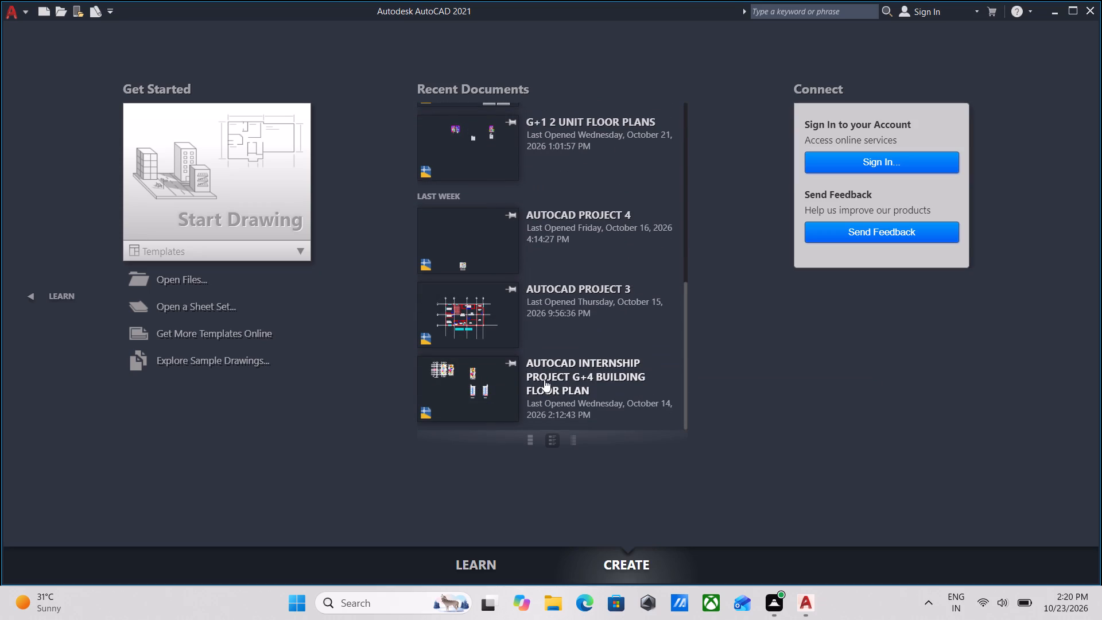
scroll(525, 371, up, 1)
scroll(517, 370, down, 2)
scroll(480, 366, up, 2)
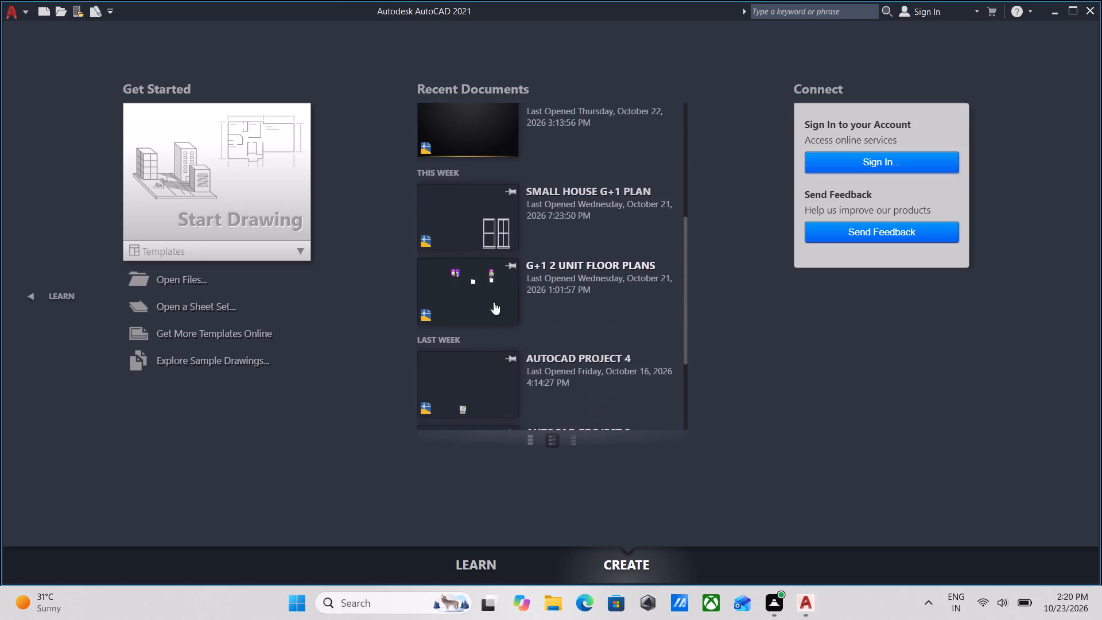
scroll(469, 294, up, 1)
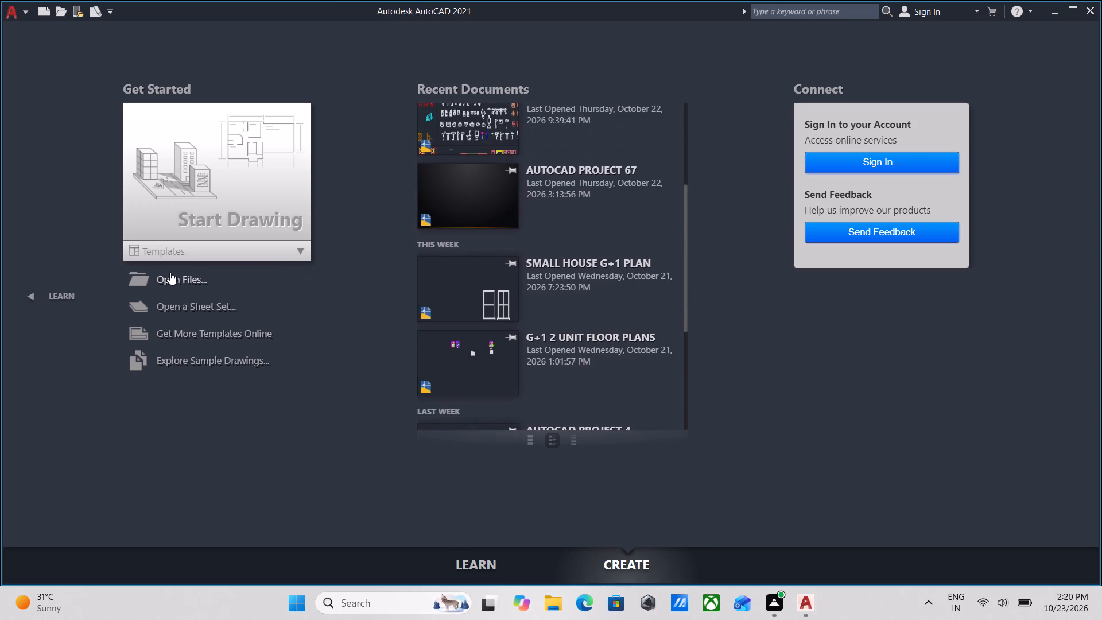
scroll(495, 203, up, 1)
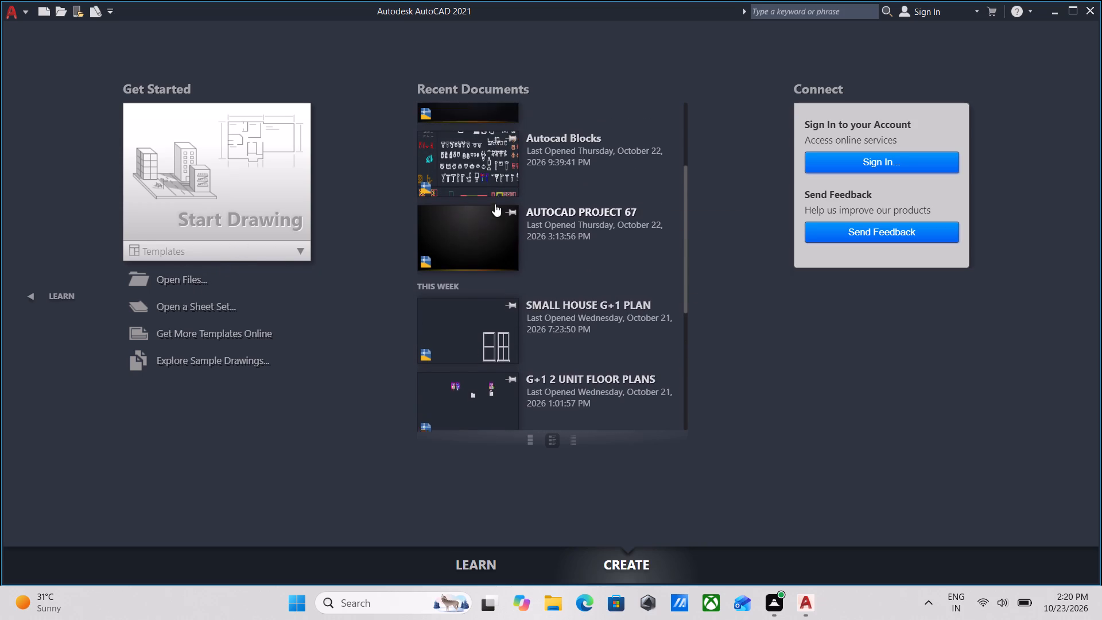
scroll(495, 204, up, 3)
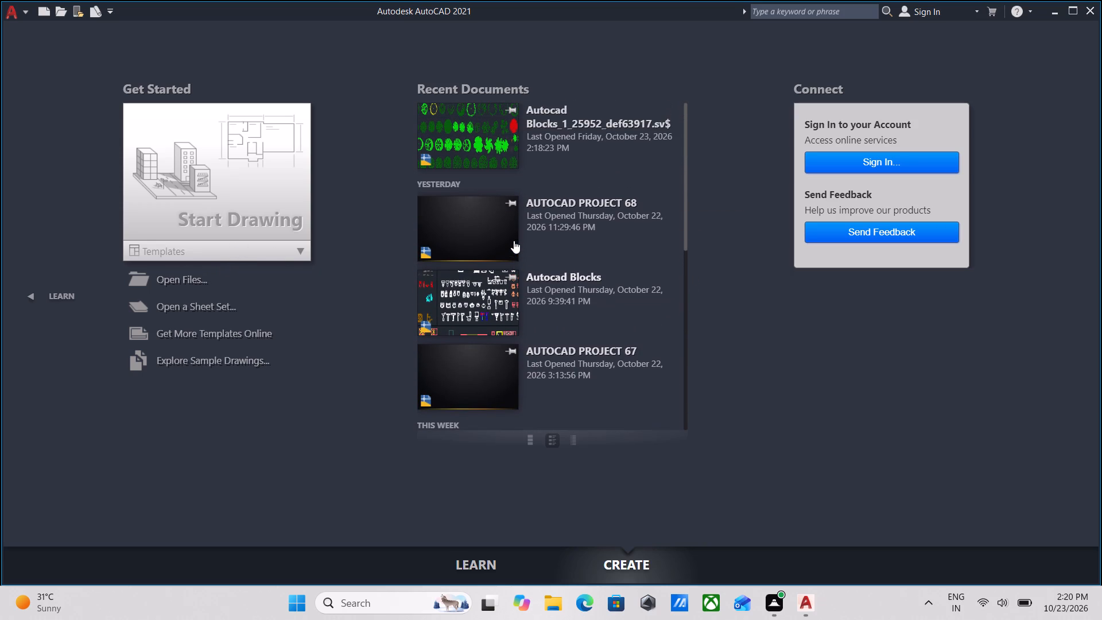
scroll(514, 241, up, 1)
scroll(514, 241, down, 15)
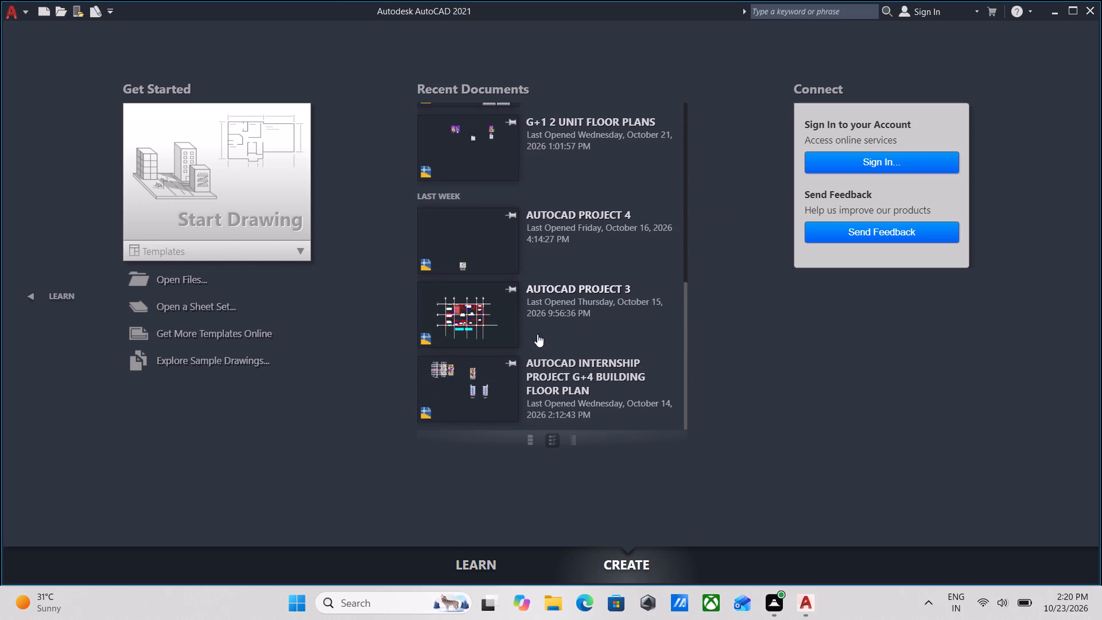
scroll(561, 386, down, 4)
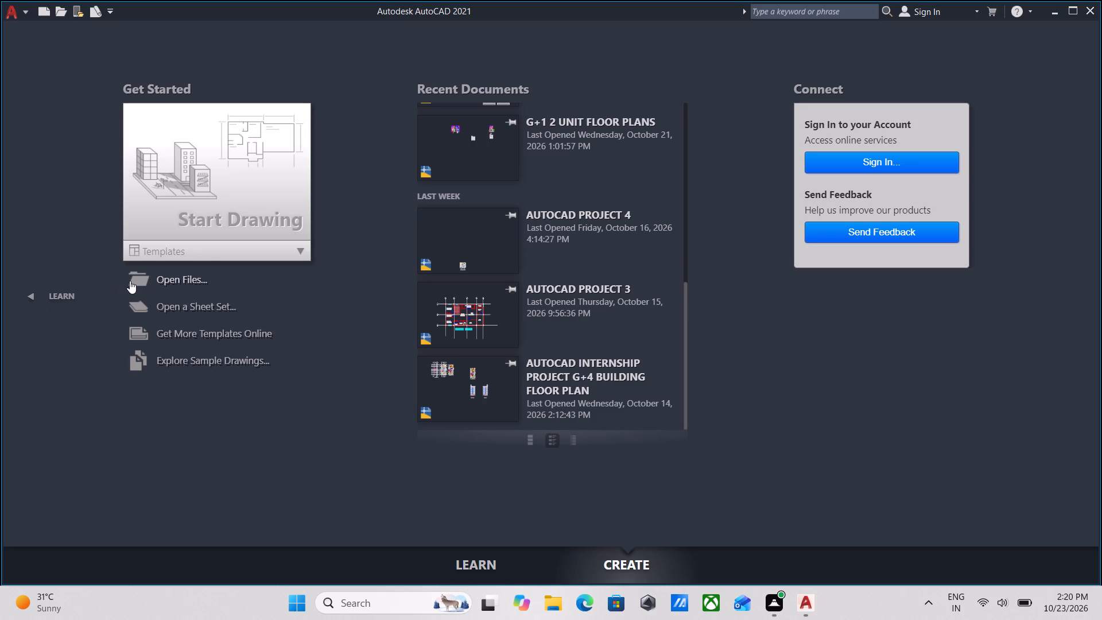
Browse the Desktop, OneDrive and Documents locations for a file to open, and leave the file selection without opening one.
click(130, 281)
click(135, 278)
scroll(135, 278, down, 1)
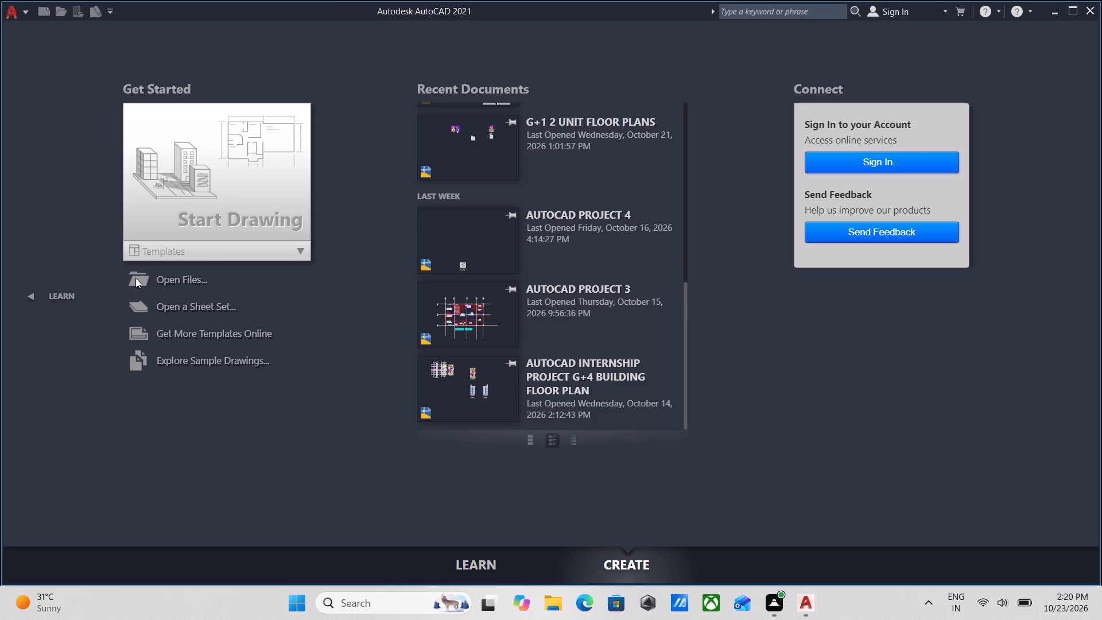
scroll(135, 278, down, 1)
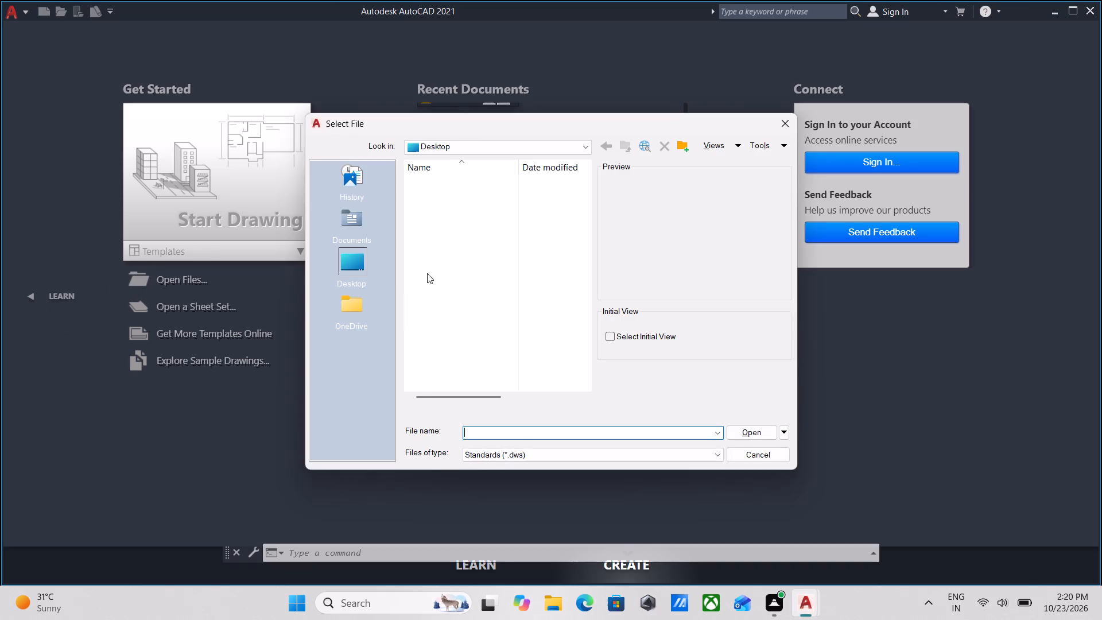
scroll(500, 258, down, 1)
scroll(498, 270, up, 2)
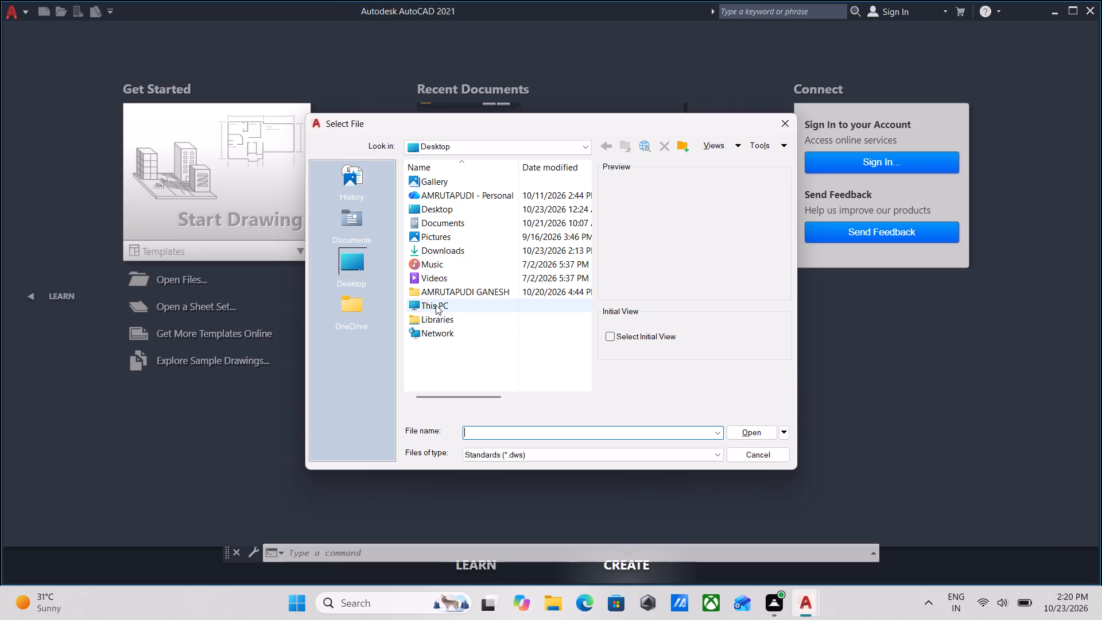
click(437, 304)
click(351, 266)
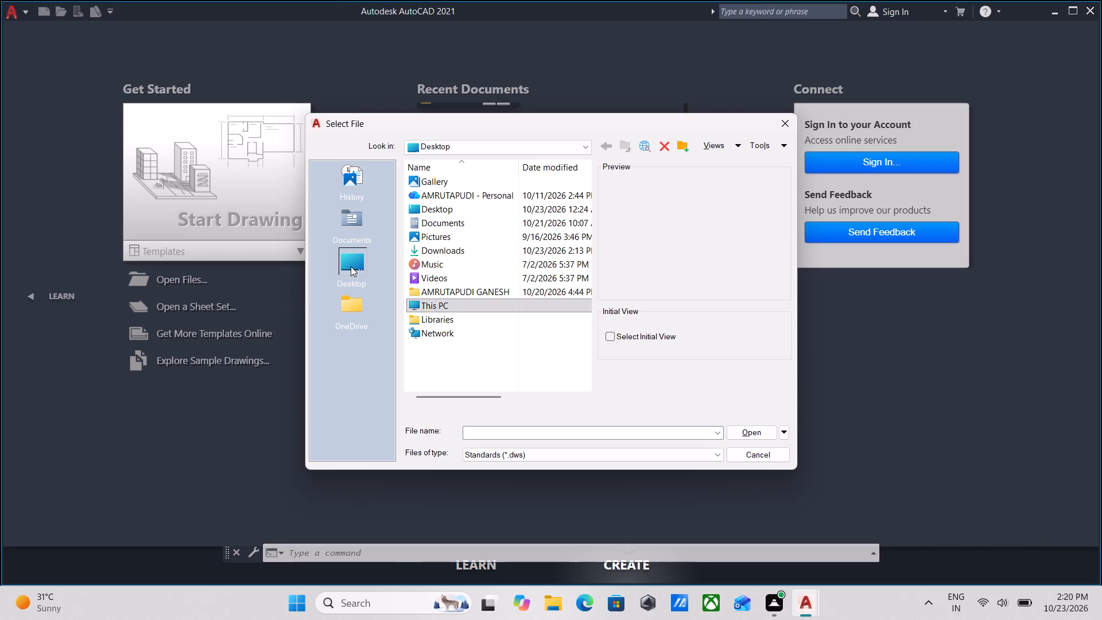
click(347, 307)
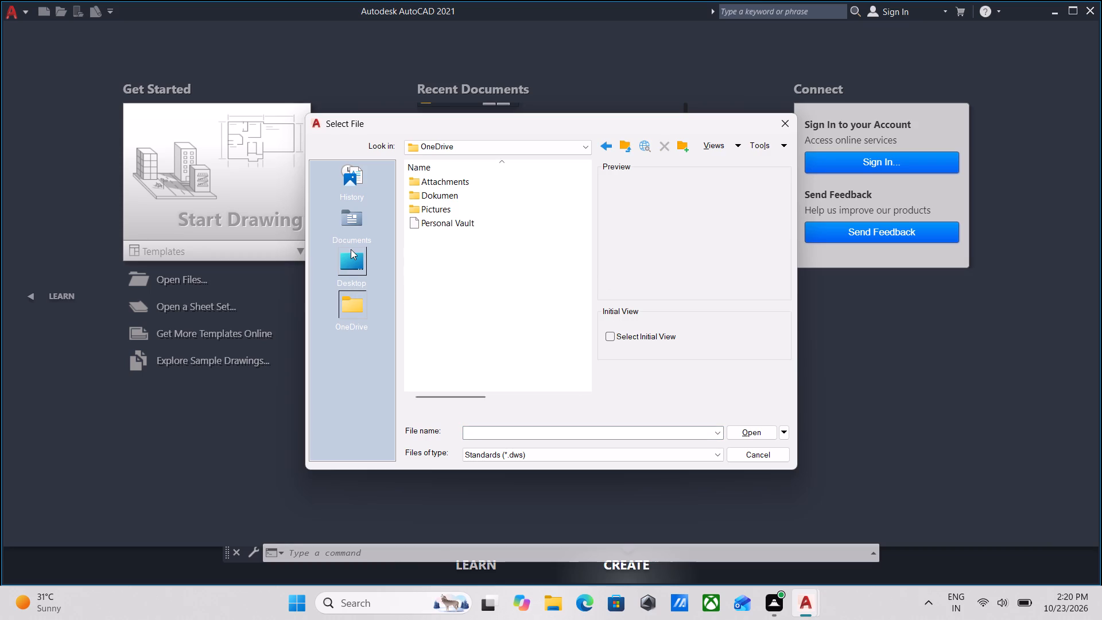
click(351, 249)
click(351, 221)
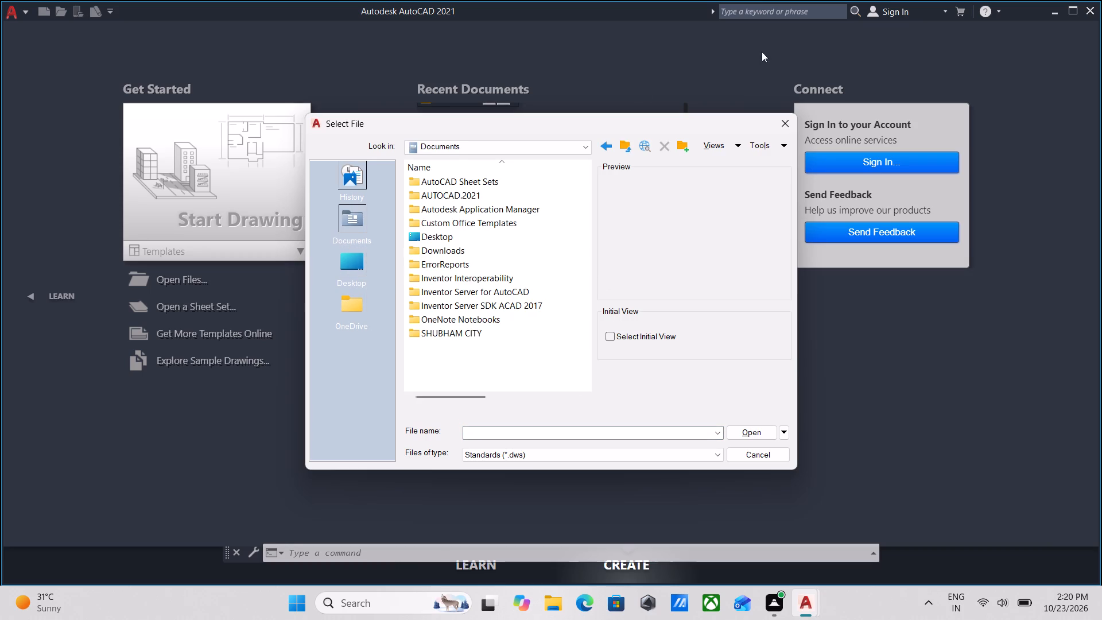
click(791, 122)
Start a new blank drawing.
double_click(236, 217)
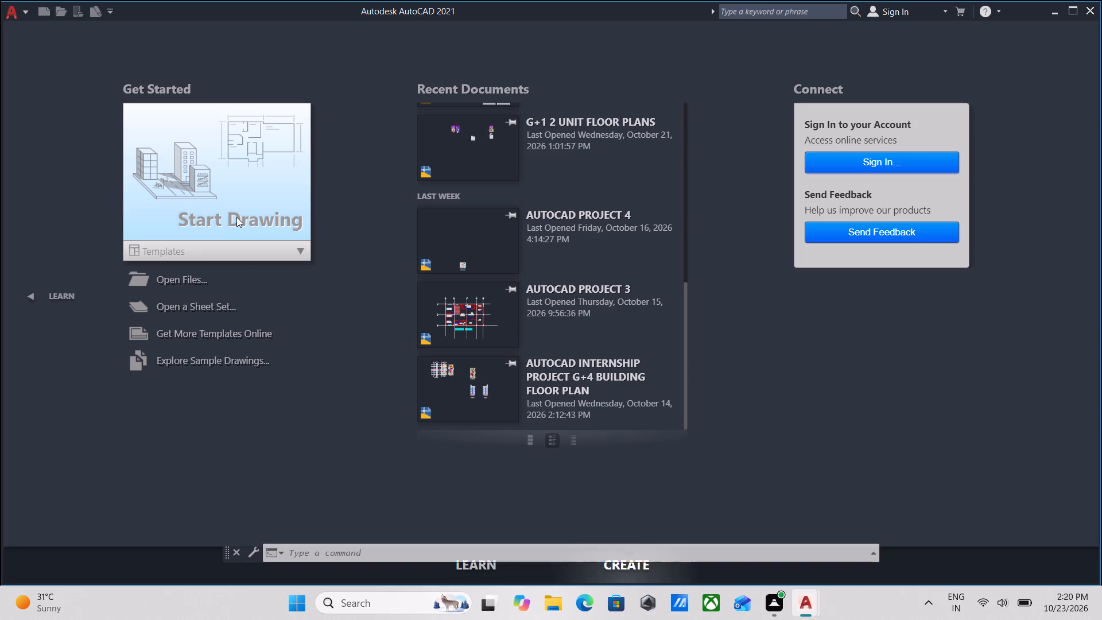
Draw a vertical and a horizontal construction line (XLINE) crossing each other, with Ortho mode on.
scroll(408, 279, down, 1)
middle_drag(408, 280, 466, 321)
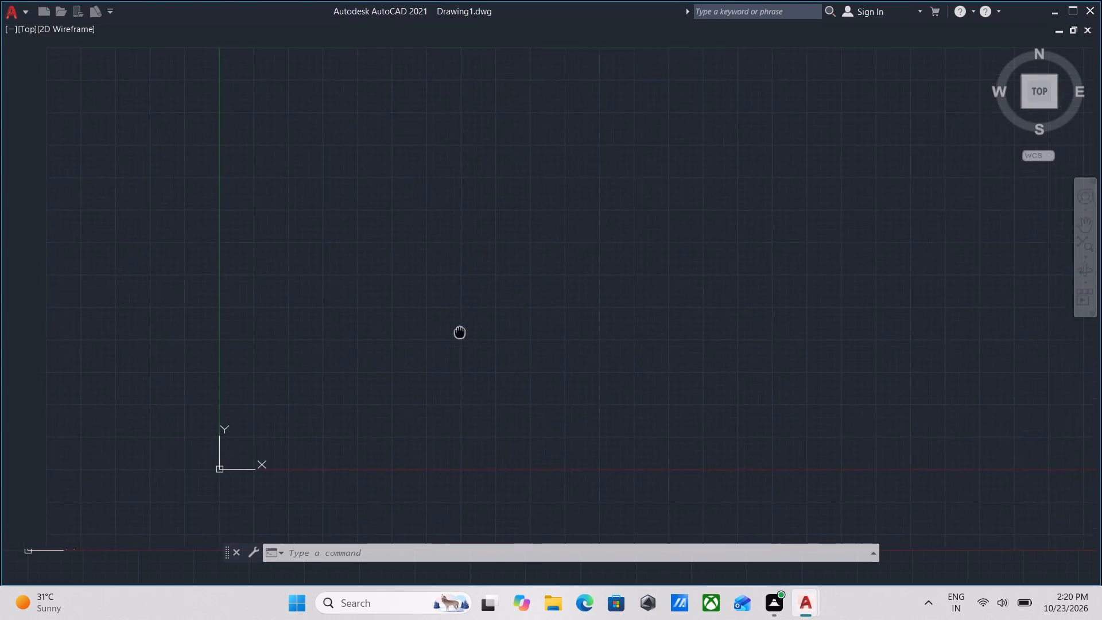
scroll(503, 307, down, 2)
middle_drag(503, 306, 484, 361)
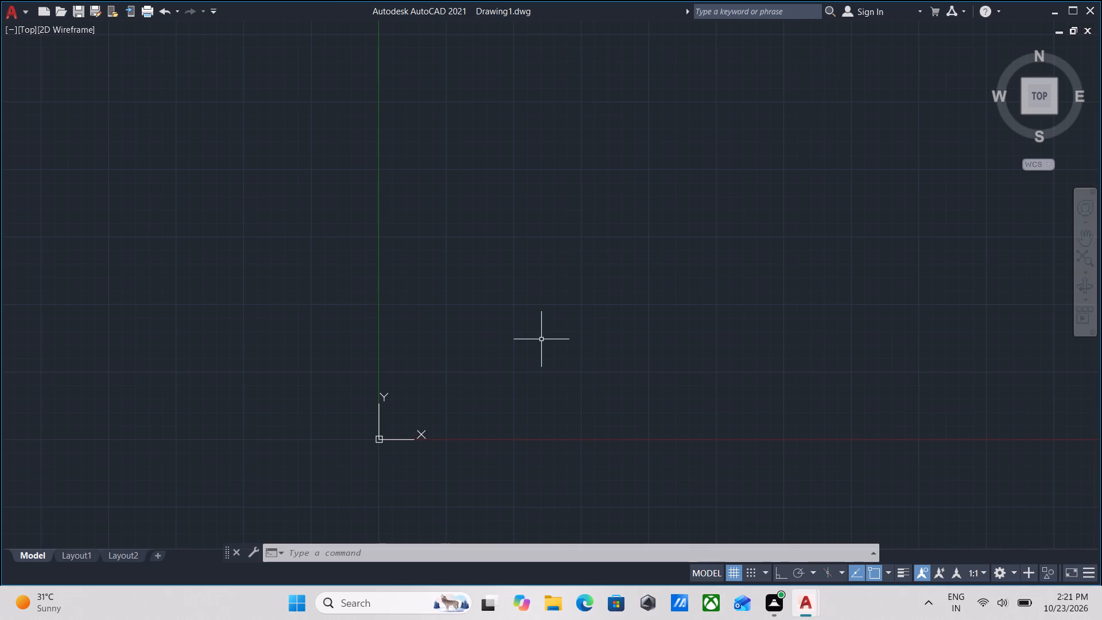
scroll(809, 20, up, 1)
scroll(811, 19, down, 1)
middle_drag(755, 200, 766, 266)
text(xl)
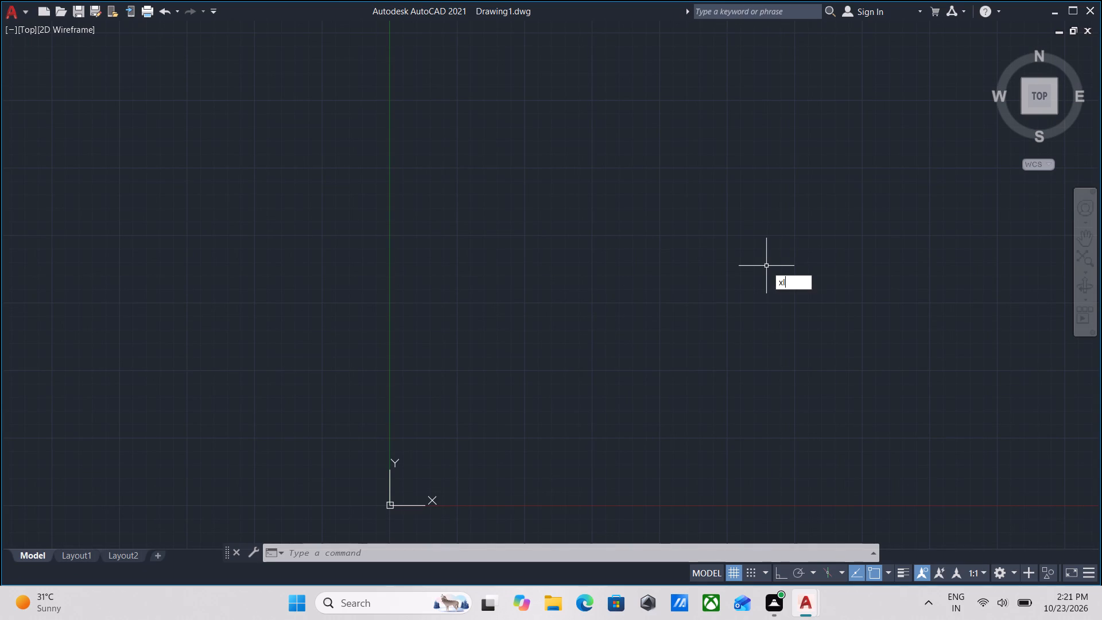
key(Return)
click(671, 177)
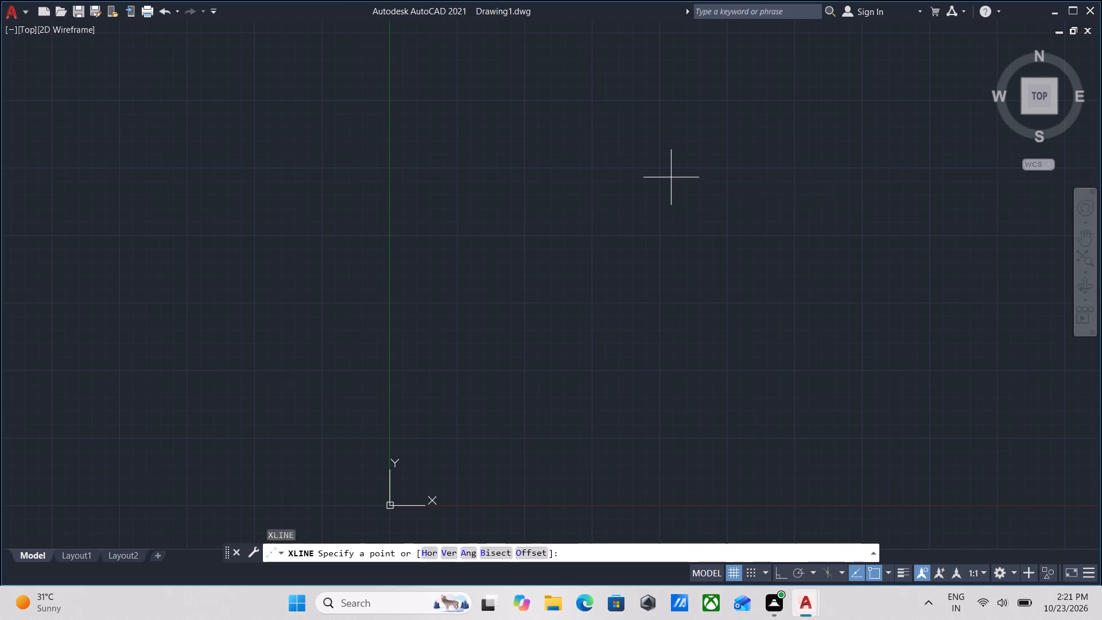
key(F8)
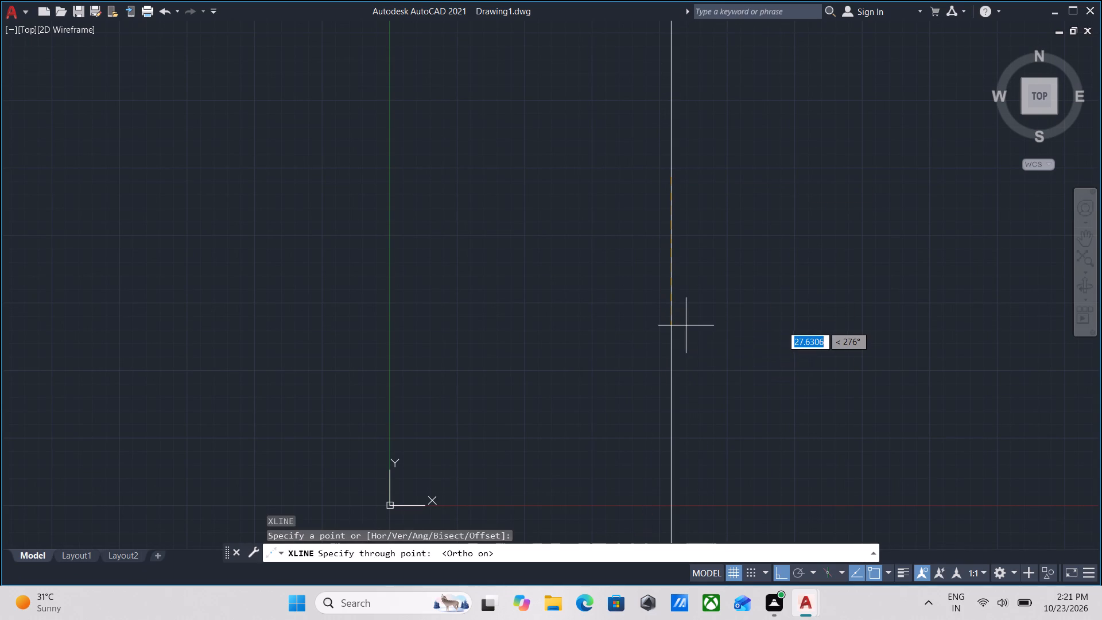
click(685, 325)
scroll(537, 210, down, 1)
middle_drag(537, 210, 602, 301)
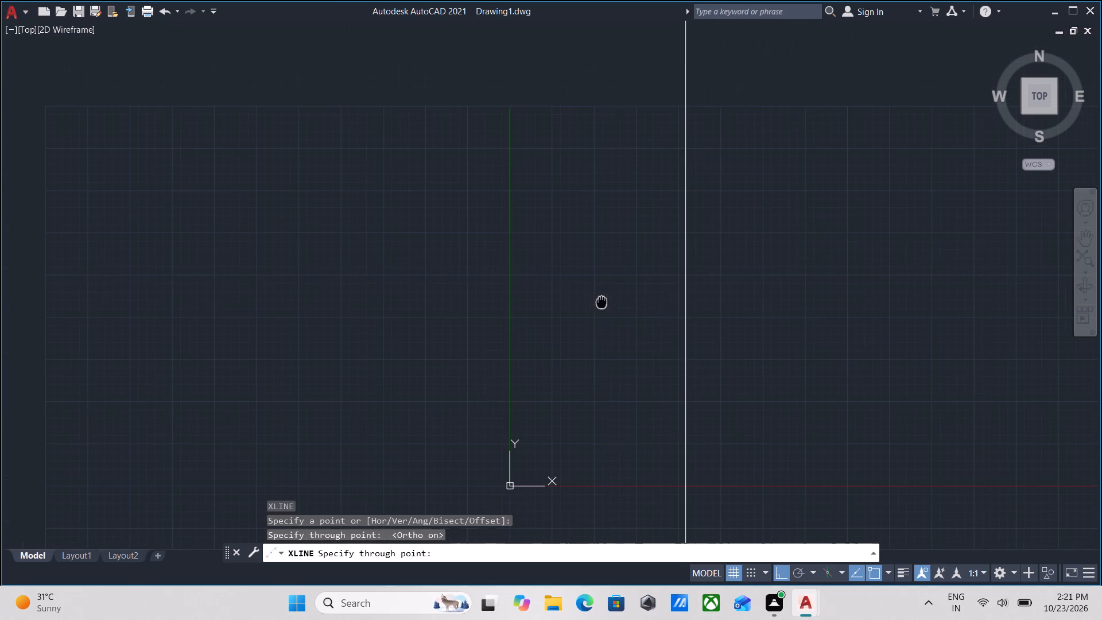
click(603, 284)
key(Escape)
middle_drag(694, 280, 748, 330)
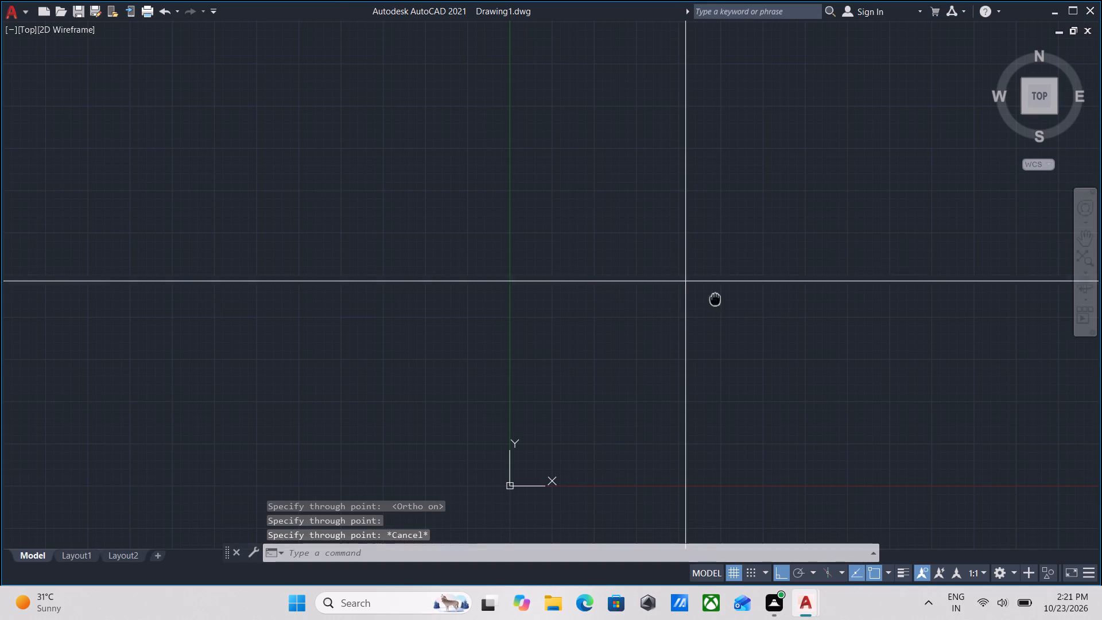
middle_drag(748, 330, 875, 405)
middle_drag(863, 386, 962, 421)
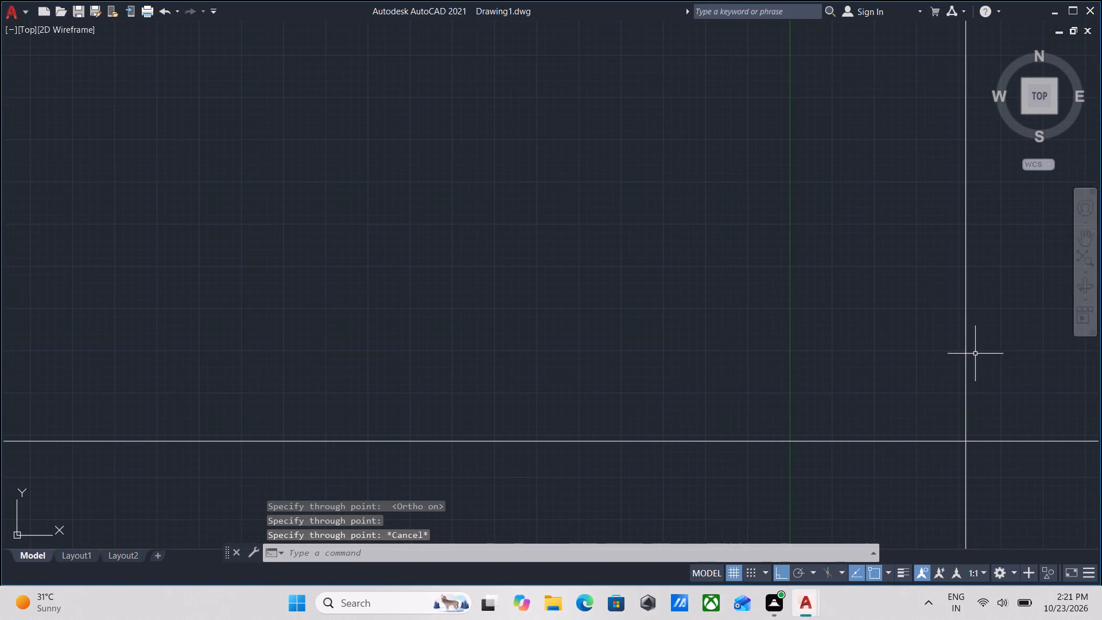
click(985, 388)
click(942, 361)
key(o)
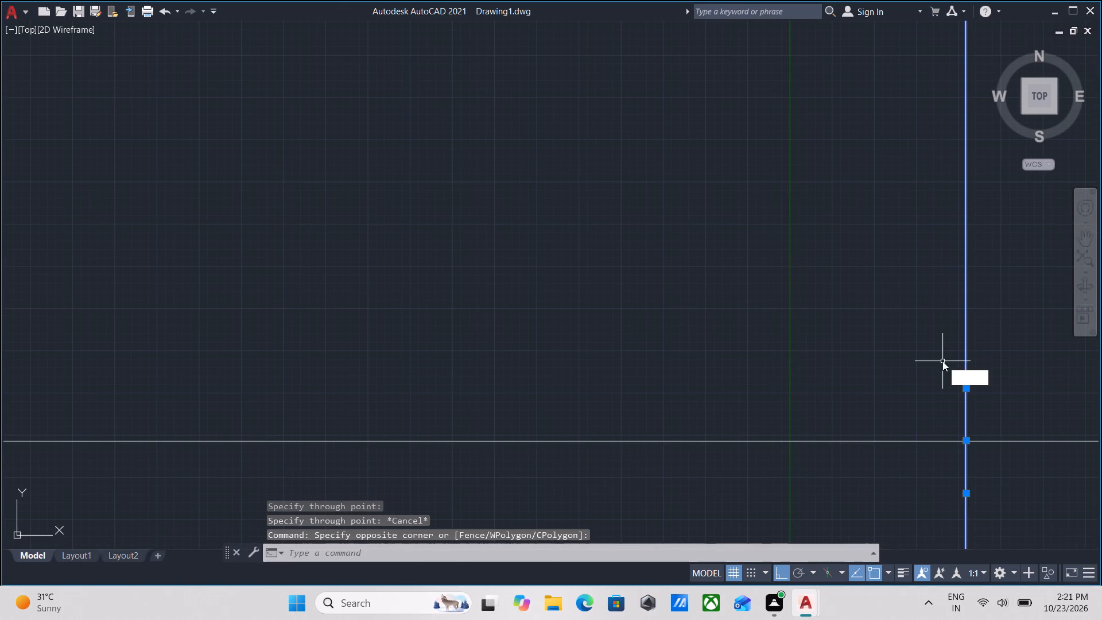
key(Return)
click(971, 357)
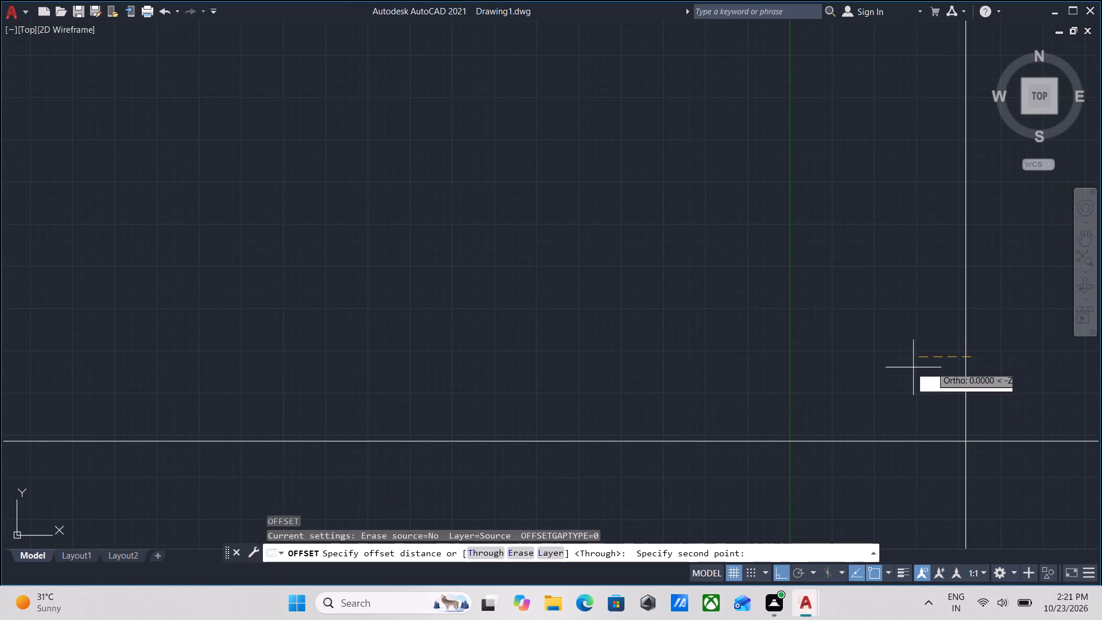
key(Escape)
Set the drawing's length units to Engineering with a precision of 0'-0.0".
text(un)
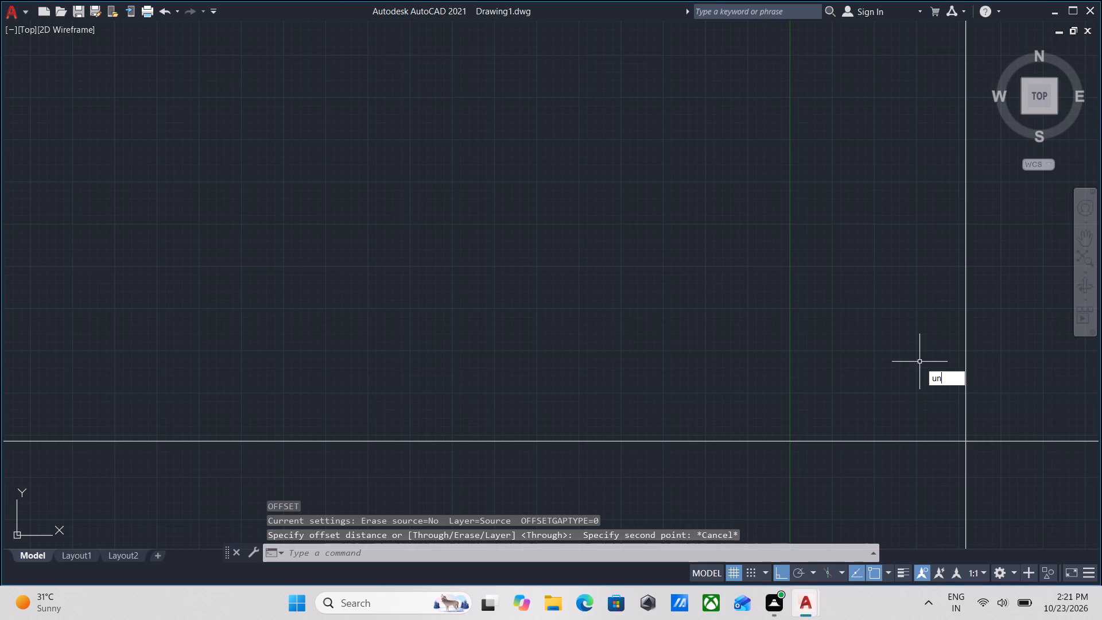
key(Return)
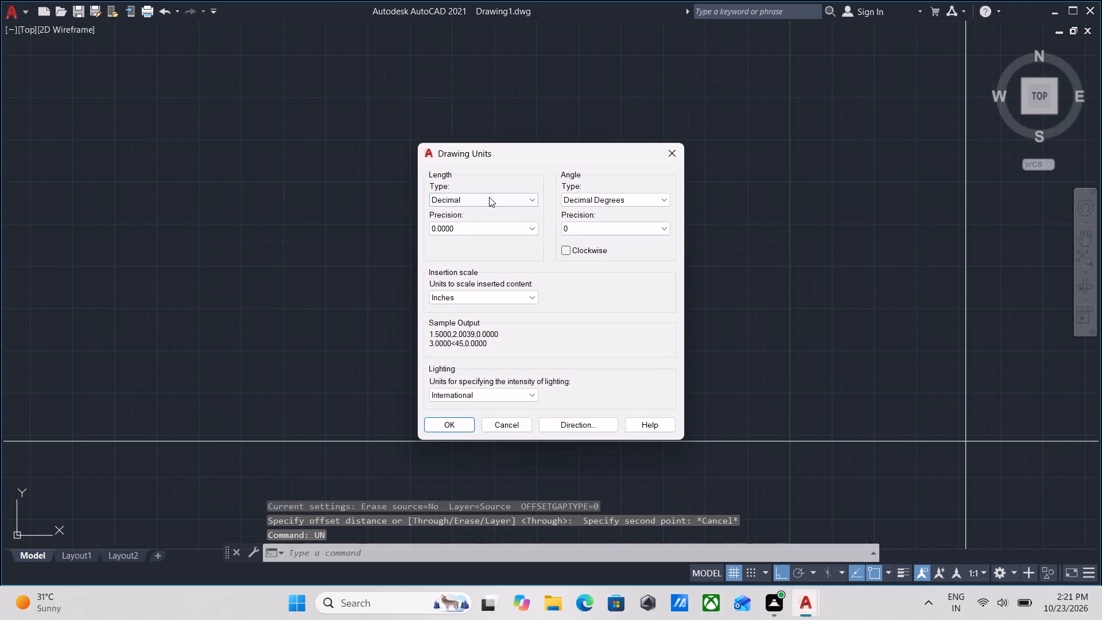
click(489, 197)
click(479, 227)
click(479, 227)
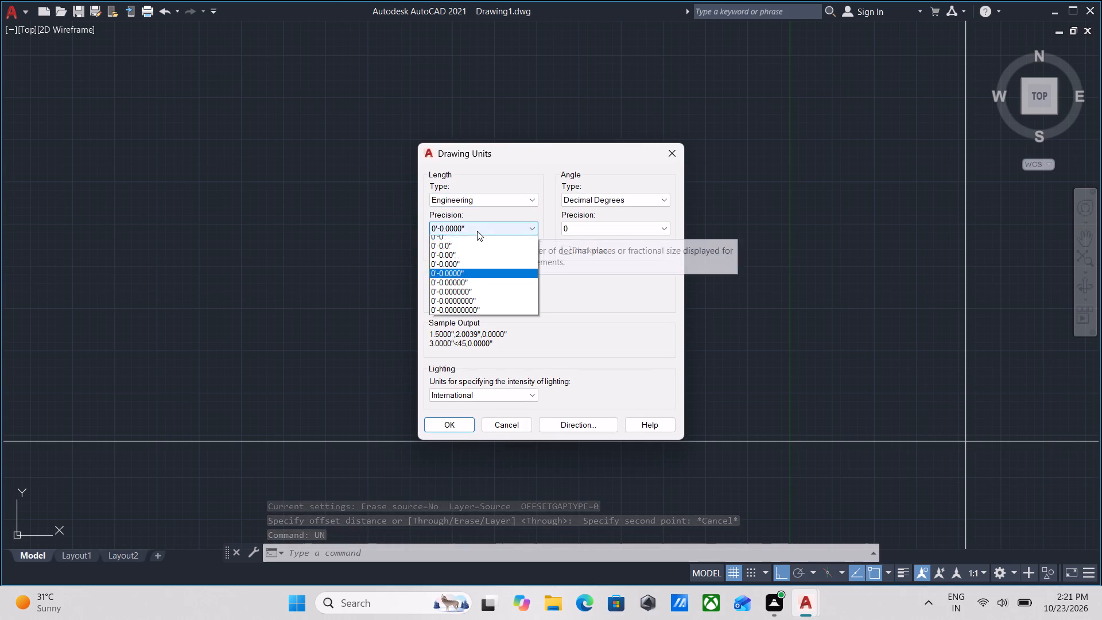
click(463, 251)
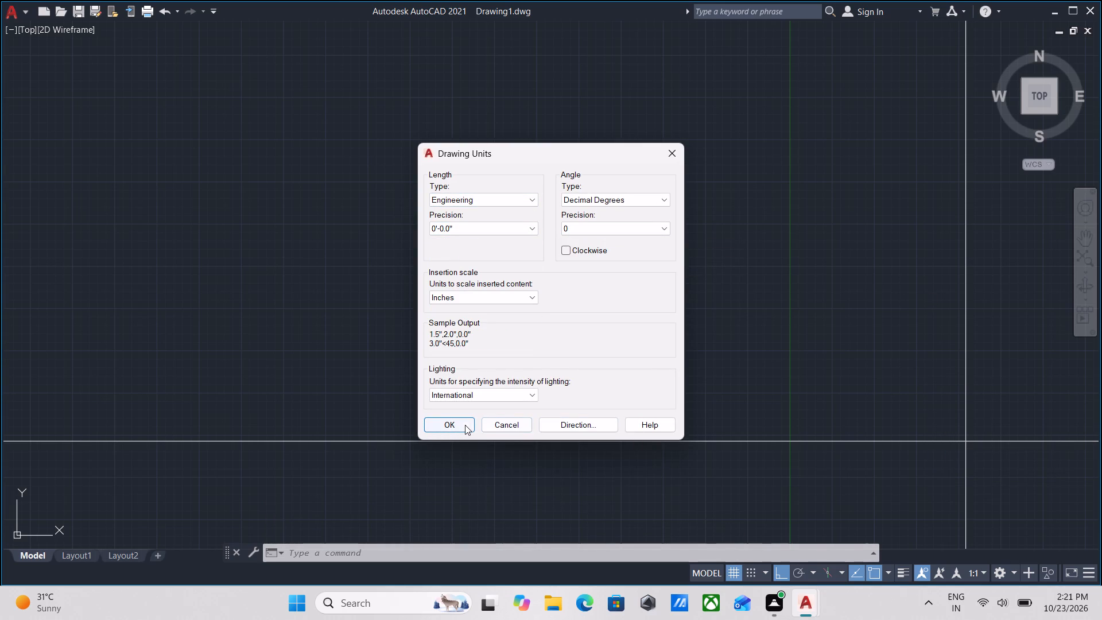
click(452, 426)
scroll(739, 381, down, 1)
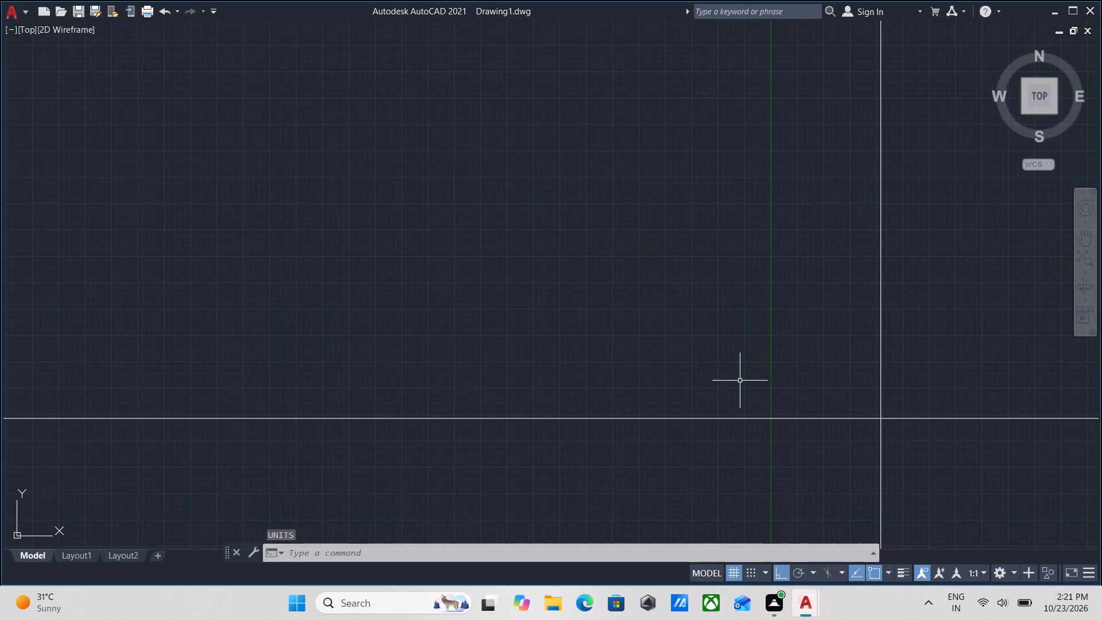
Offset the vertical construction line 9" toward the negative X side.
click(907, 366)
click(840, 334)
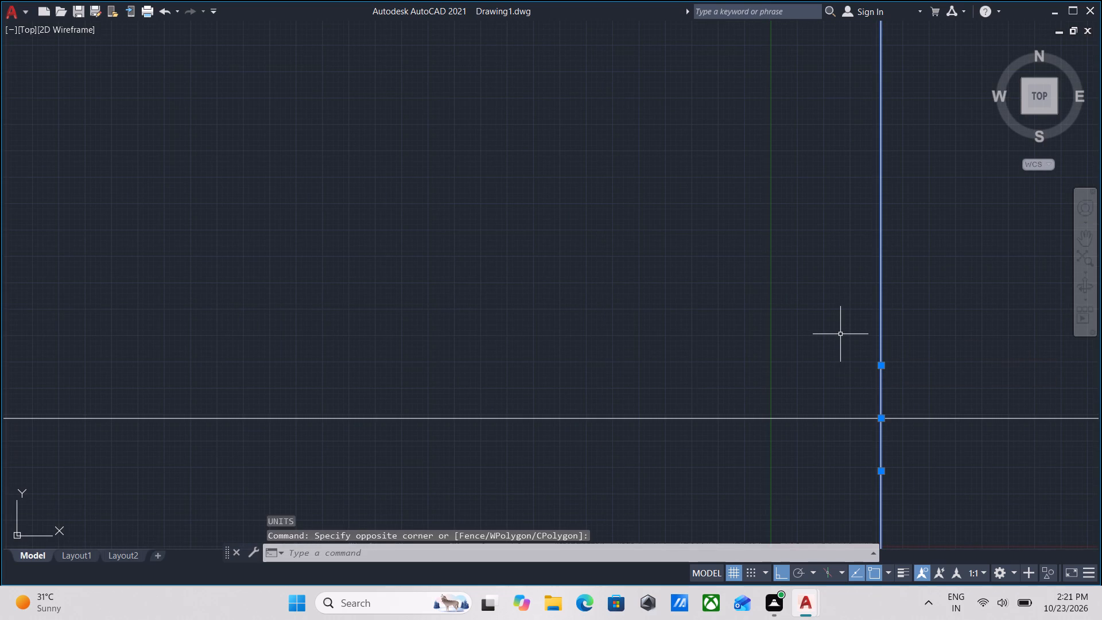
key(o)
key(Return)
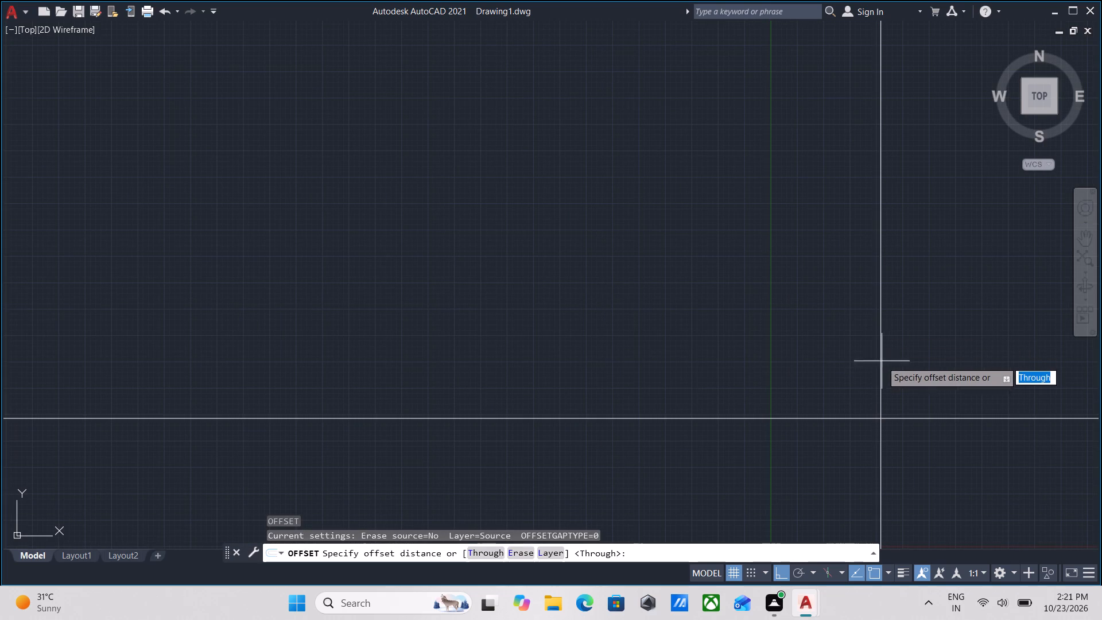
click(883, 356)
click(812, 356)
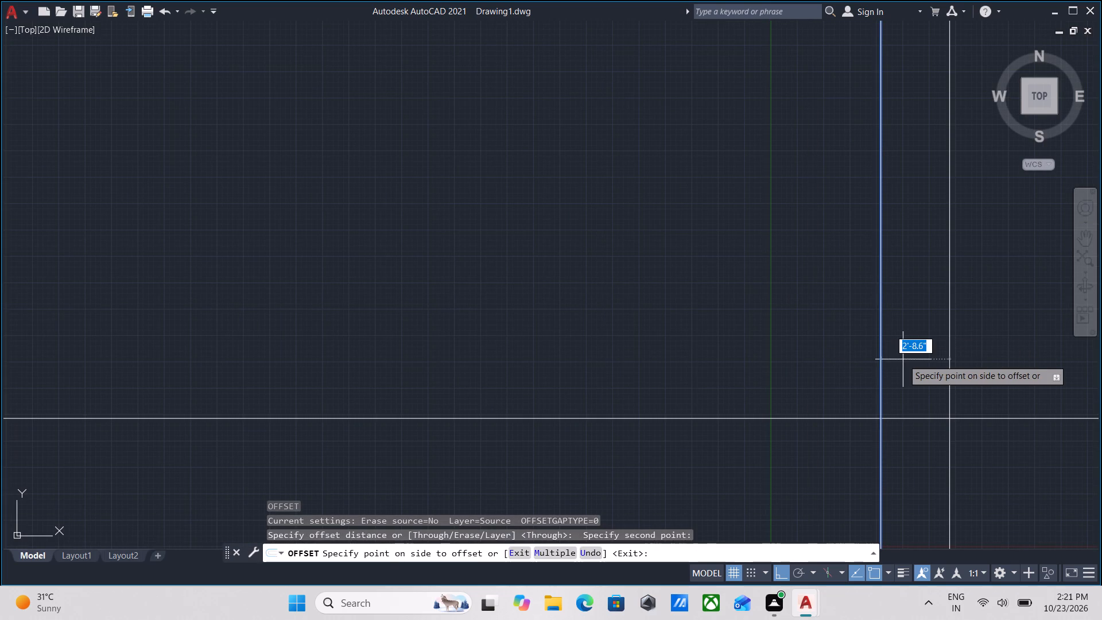
key(0)
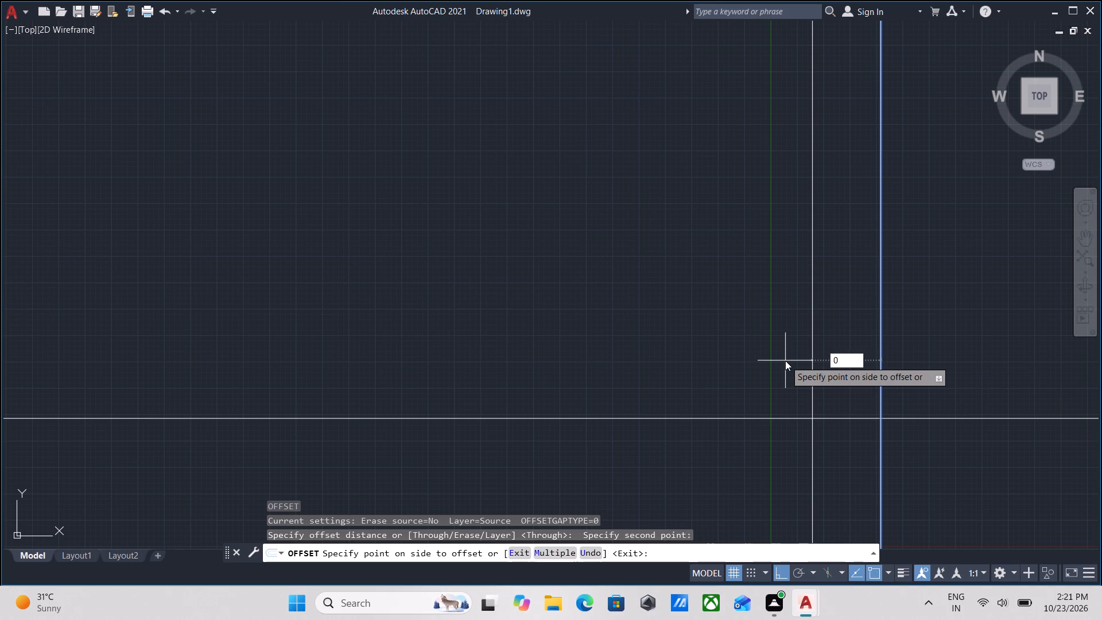
key(BackSpace)
key(9)
key(shift+quotedbl)
key(Return)
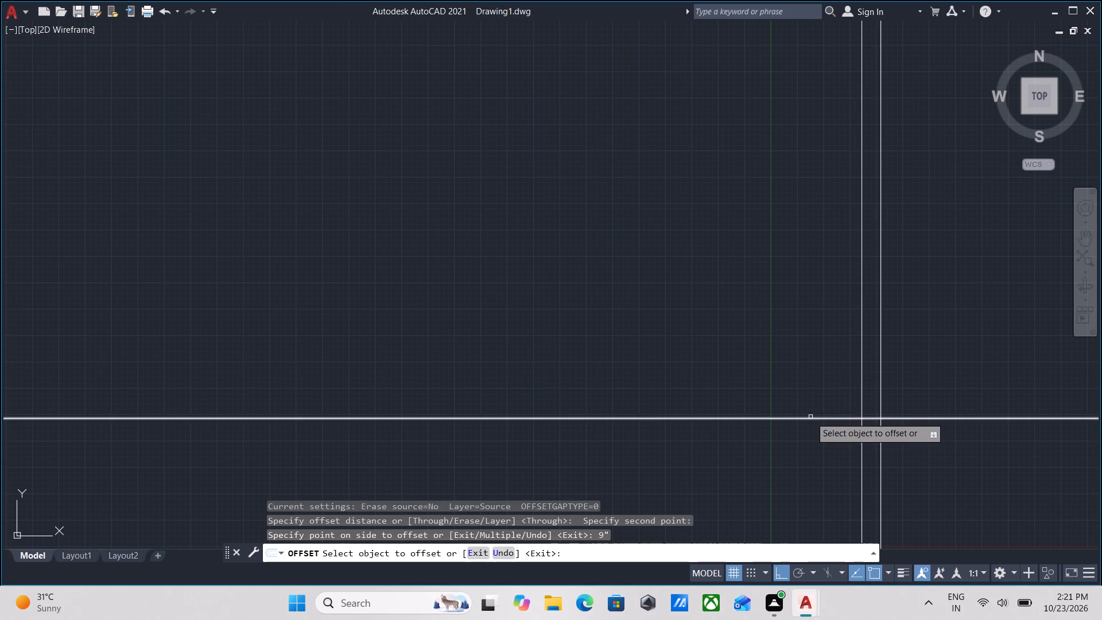
Offset the horizontal construction line 9" upward.
click(810, 417)
key(9)
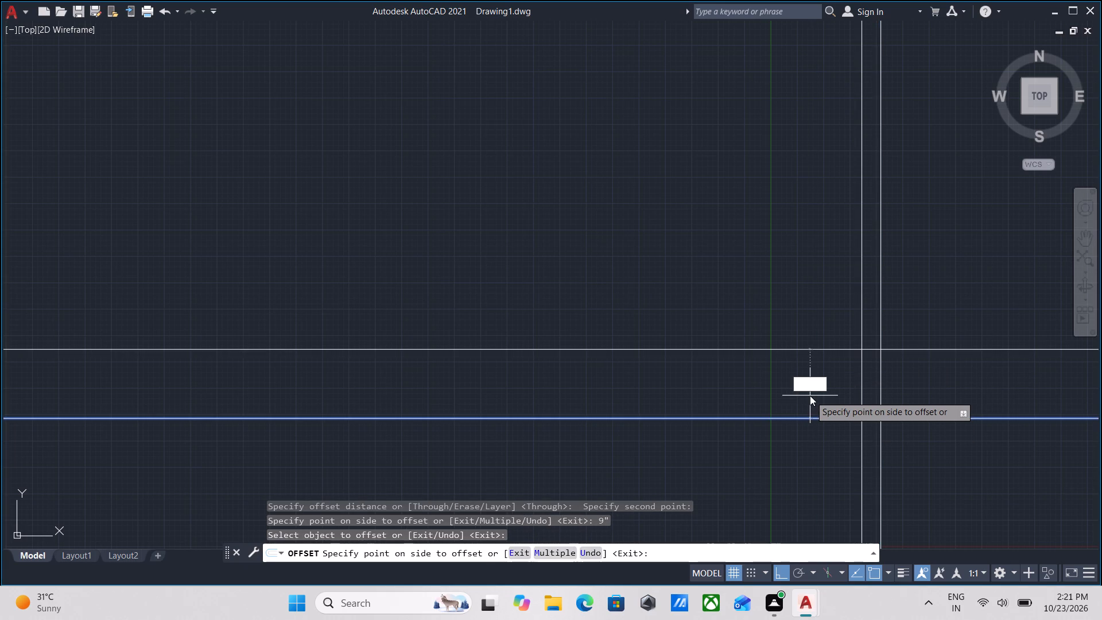
key(shift+quotedbl)
key(Return)
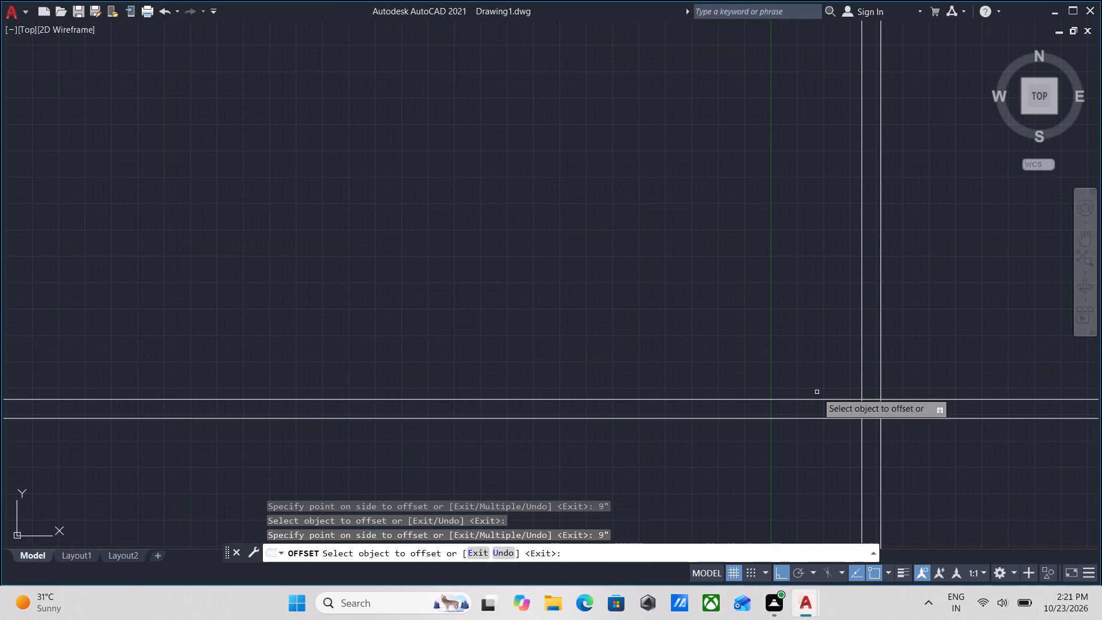
Offset the upper line of the horizontal pair 12' upward and end the Offset command.
scroll(903, 392, down, 1)
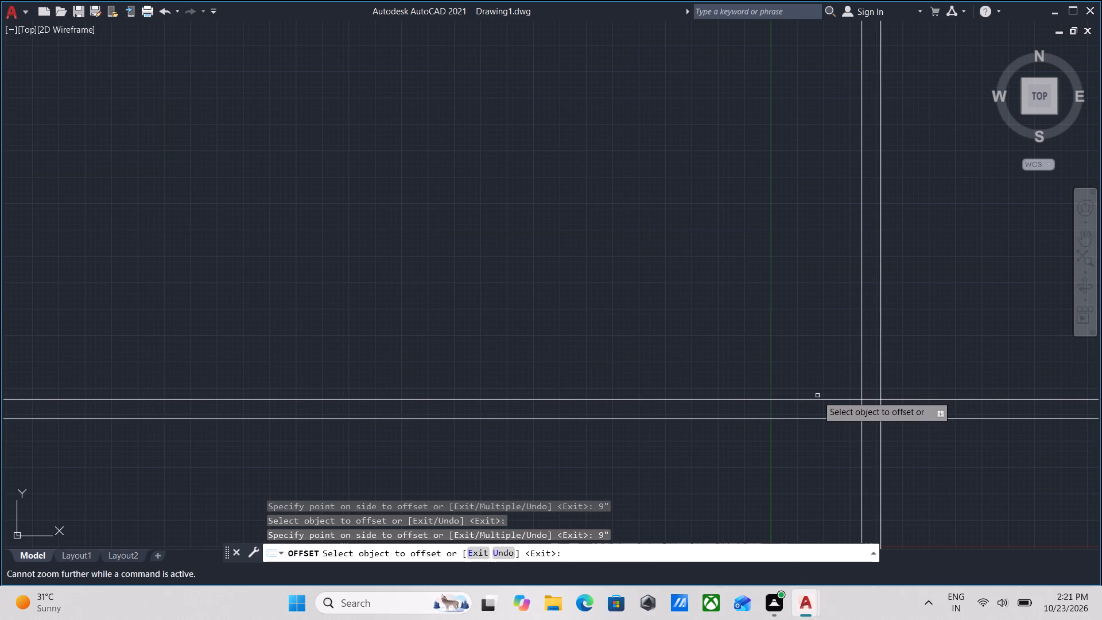
click(817, 402)
middle_drag(812, 332, 948, 421)
click(828, 425)
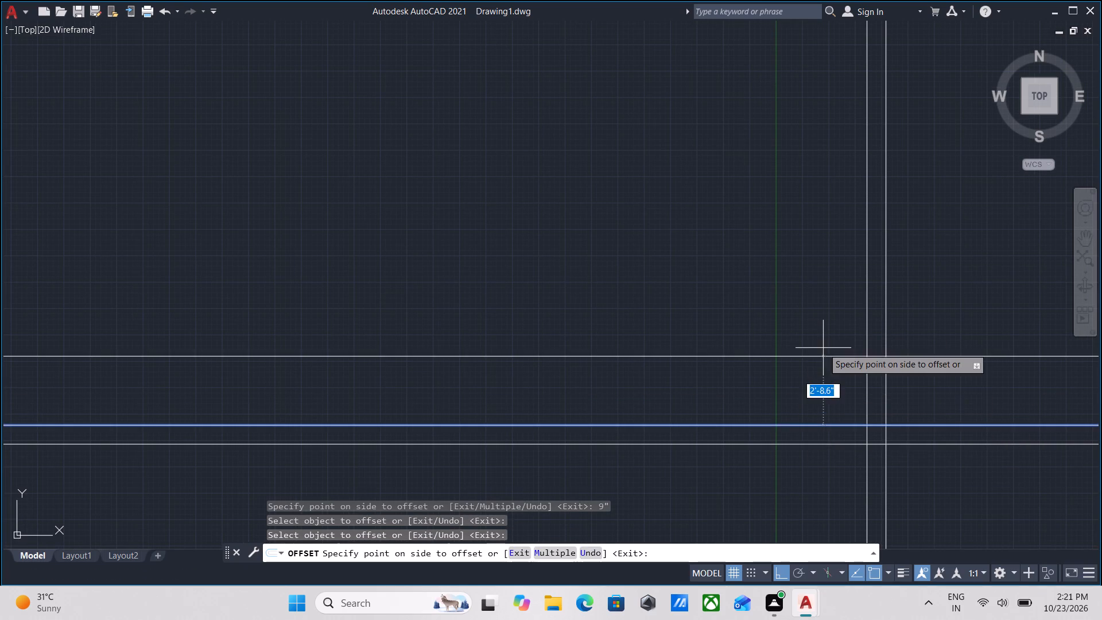
middle_drag(823, 348, 901, 452)
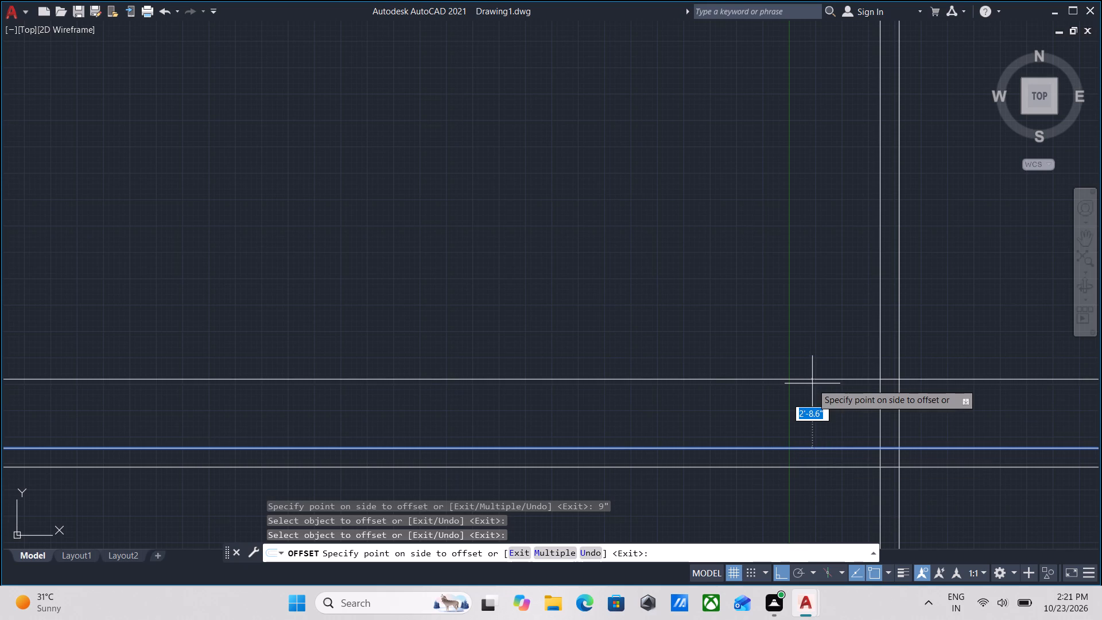
text(12')
key(Return)
middle_drag(812, 374, 853, 495)
middle_drag(860, 338, 867, 459)
scroll(860, 338, down, 1)
scroll(867, 459, up, 1)
scroll(806, 336, down, 2)
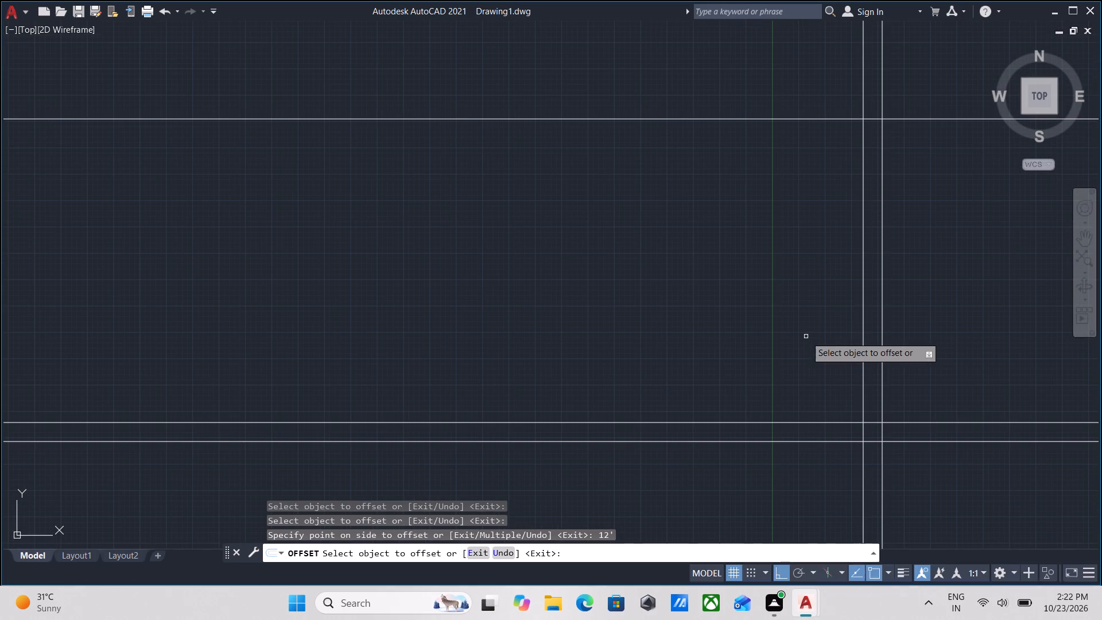
middle_drag(807, 336, 812, 411)
scroll(783, 278, down, 2)
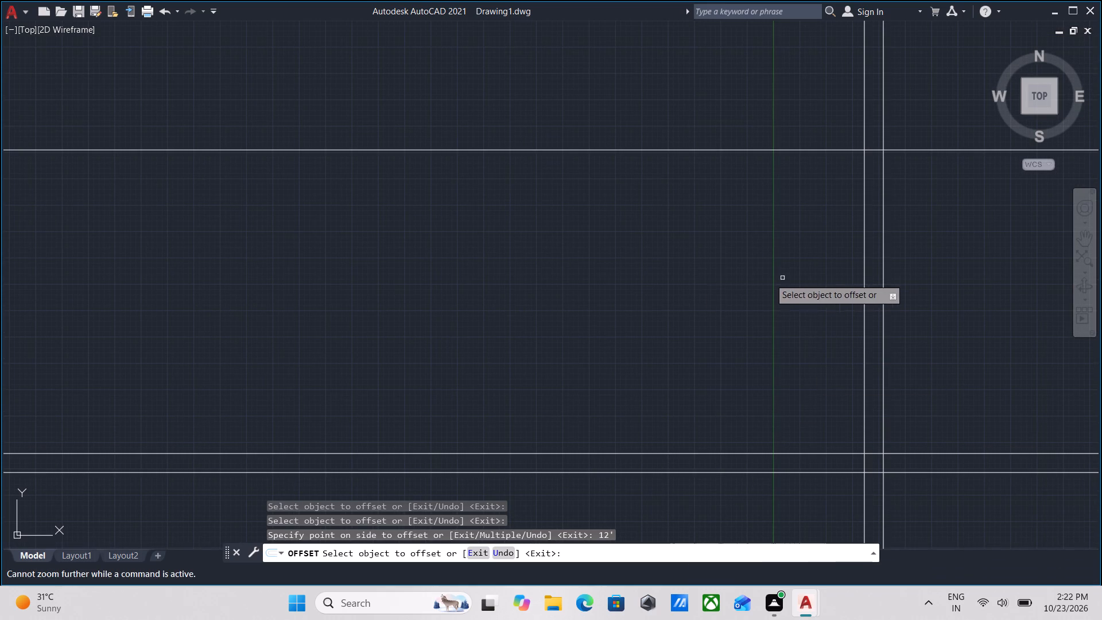
scroll(683, 286, down, 1)
key(Escape)
Offset the topmost horizontal construction line 9" upward to form a second horizontal pair.
scroll(684, 286, down, 2)
middle_drag(684, 286, 787, 404)
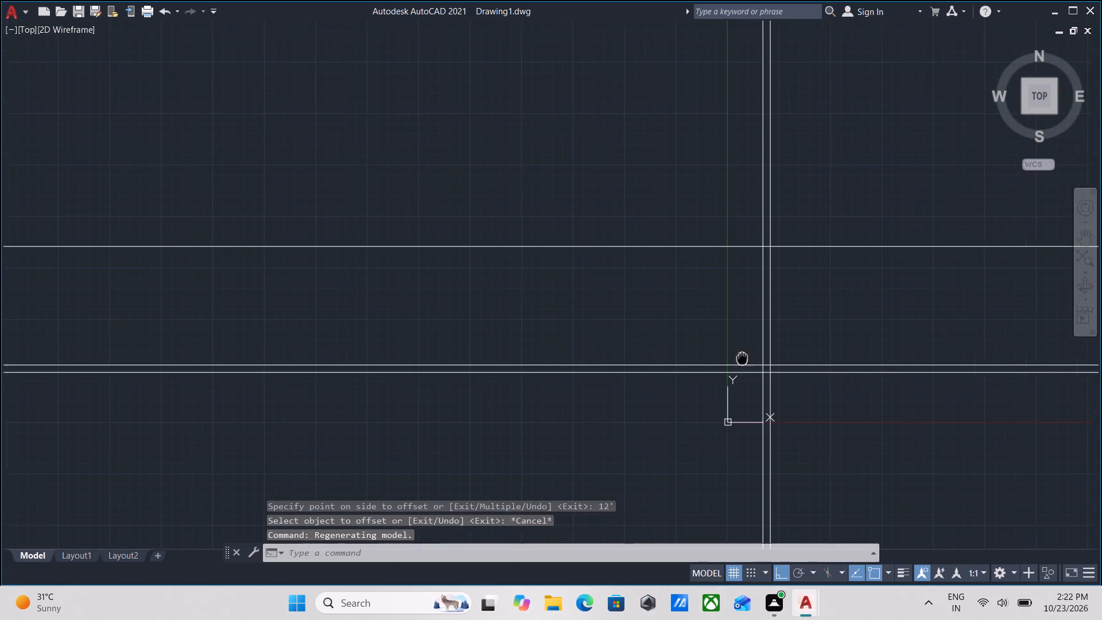
middle_drag(787, 404, 855, 478)
scroll(888, 421, up, 2)
click(889, 408)
click(847, 362)
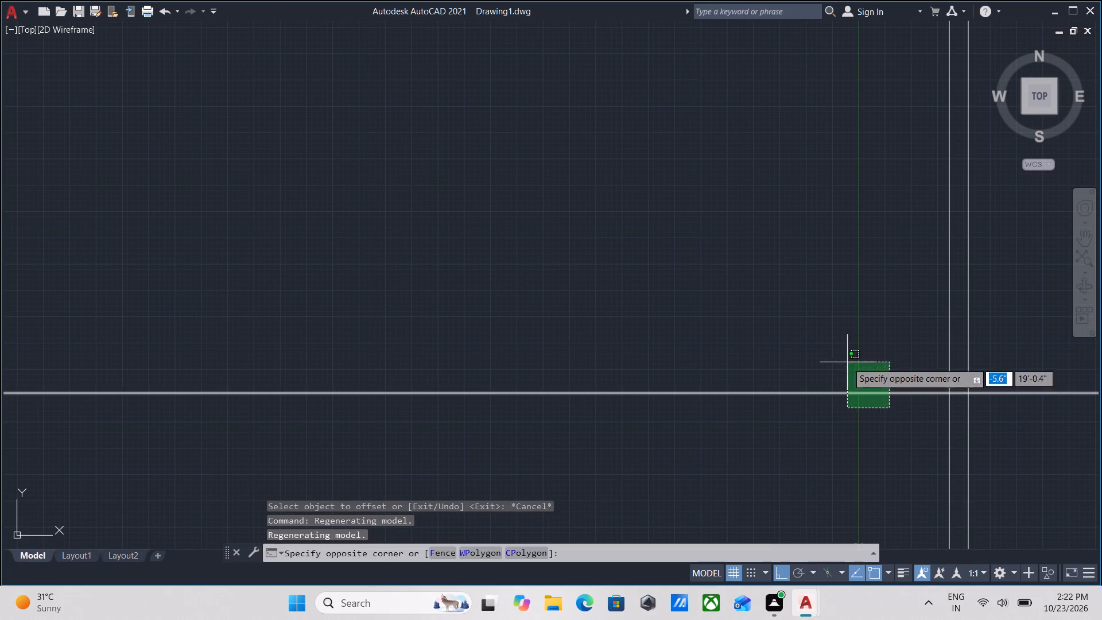
key(o)
key(Return)
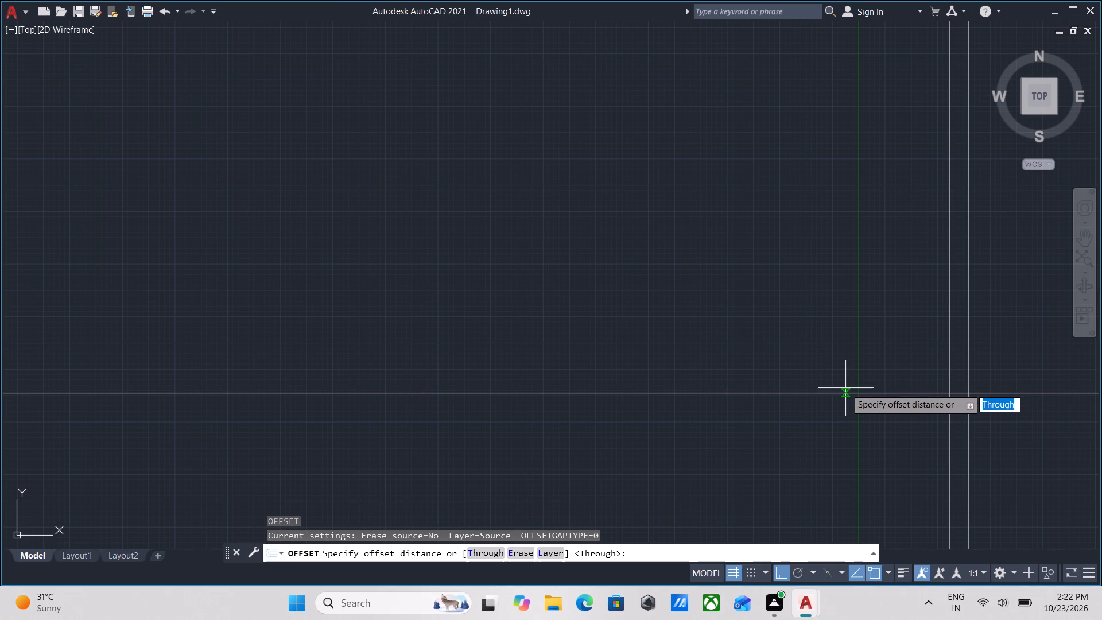
click(845, 390)
click(844, 360)
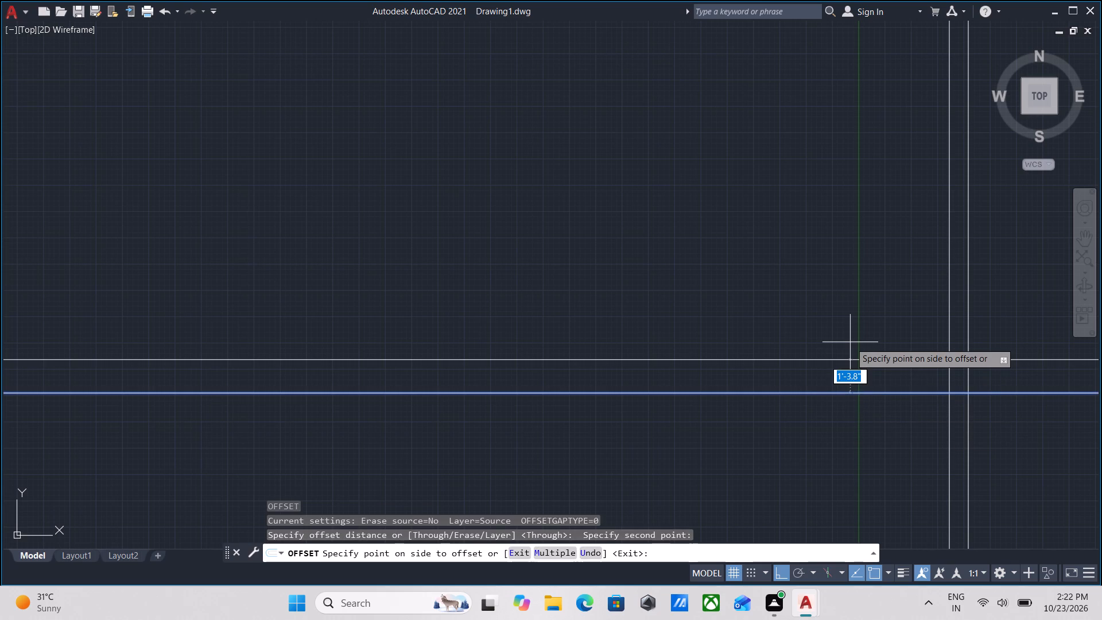
key(9)
key(shift+quotedbl)
key(Return)
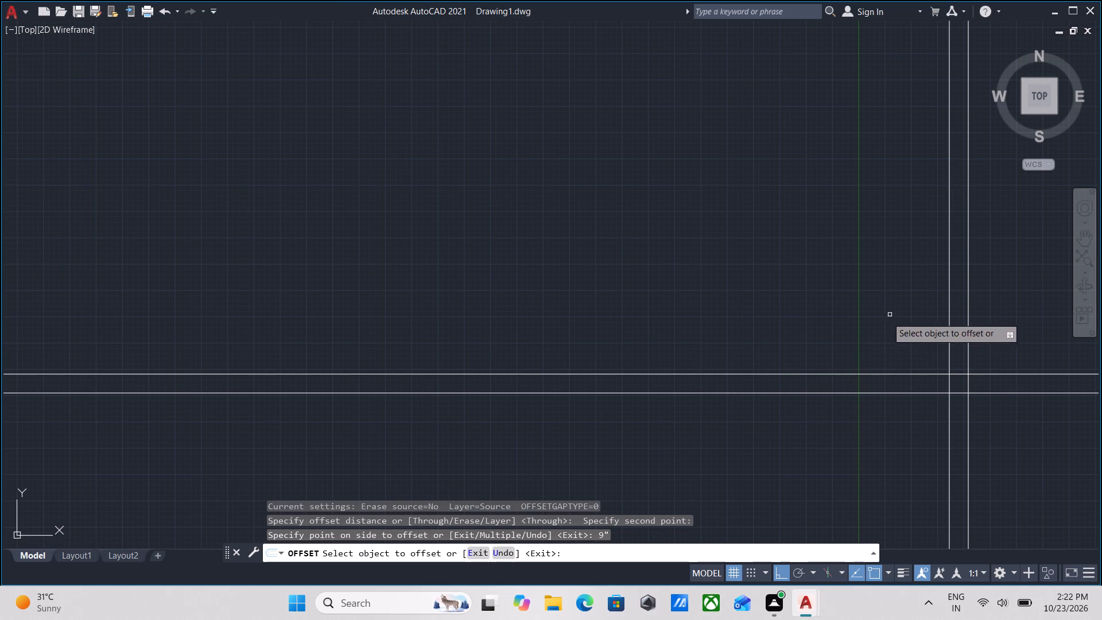
Offset the upper line of the second horizontal pair 7' upward.
click(843, 375)
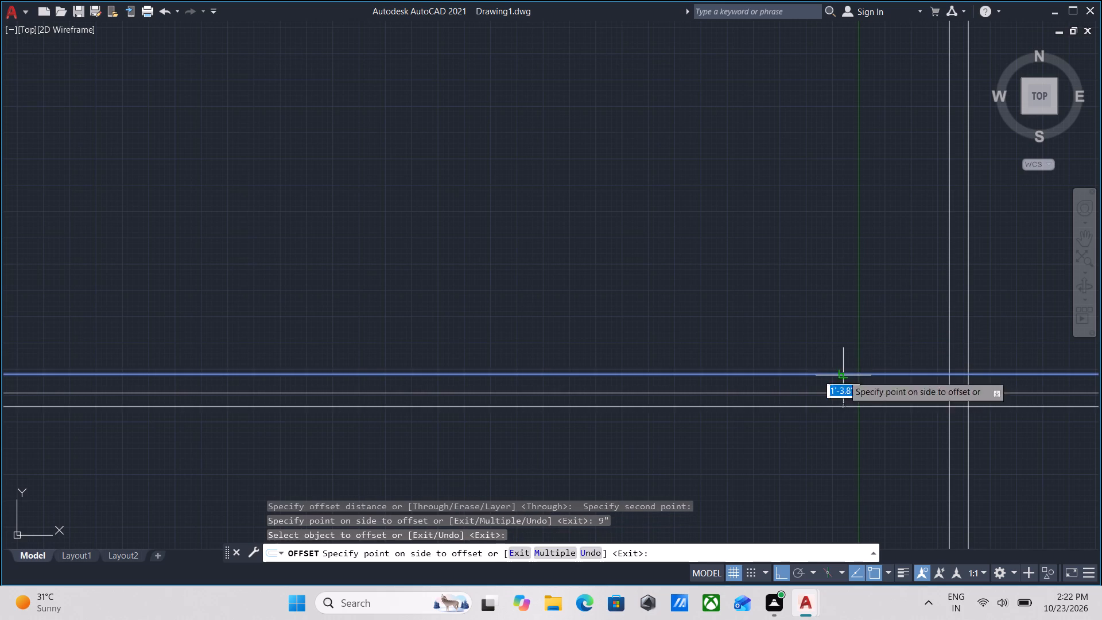
scroll(840, 284, down, 1)
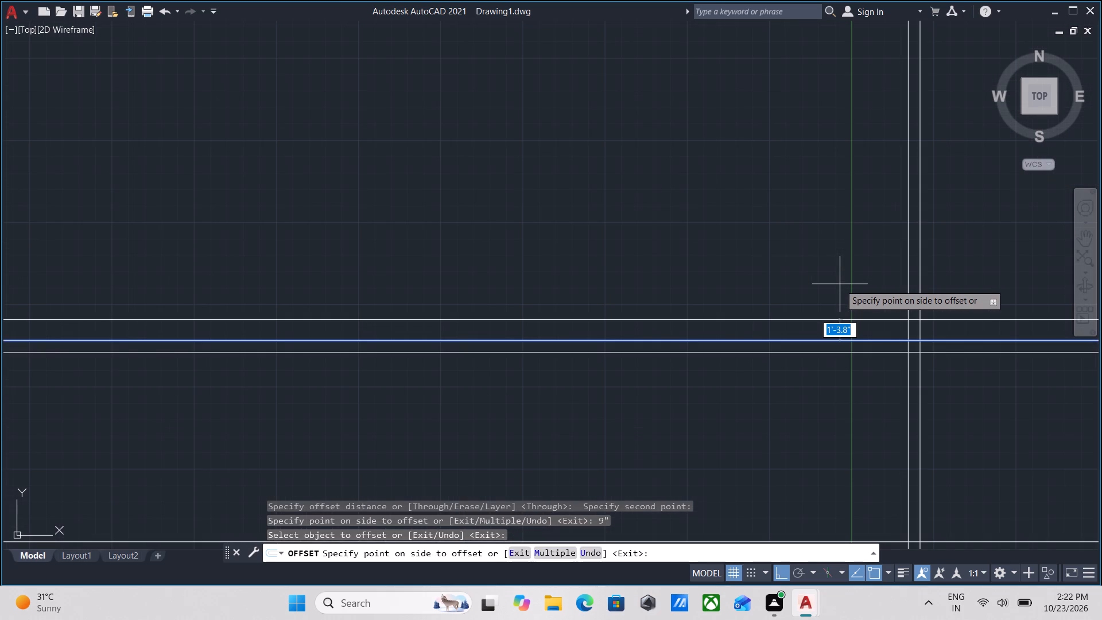
text(7')
key(Return)
Offset the topmost horizontal construction line 4.5" upward to form a third horizontal pair.
scroll(840, 284, down, 2)
middle_drag(840, 284, 845, 423)
scroll(828, 401, up, 2)
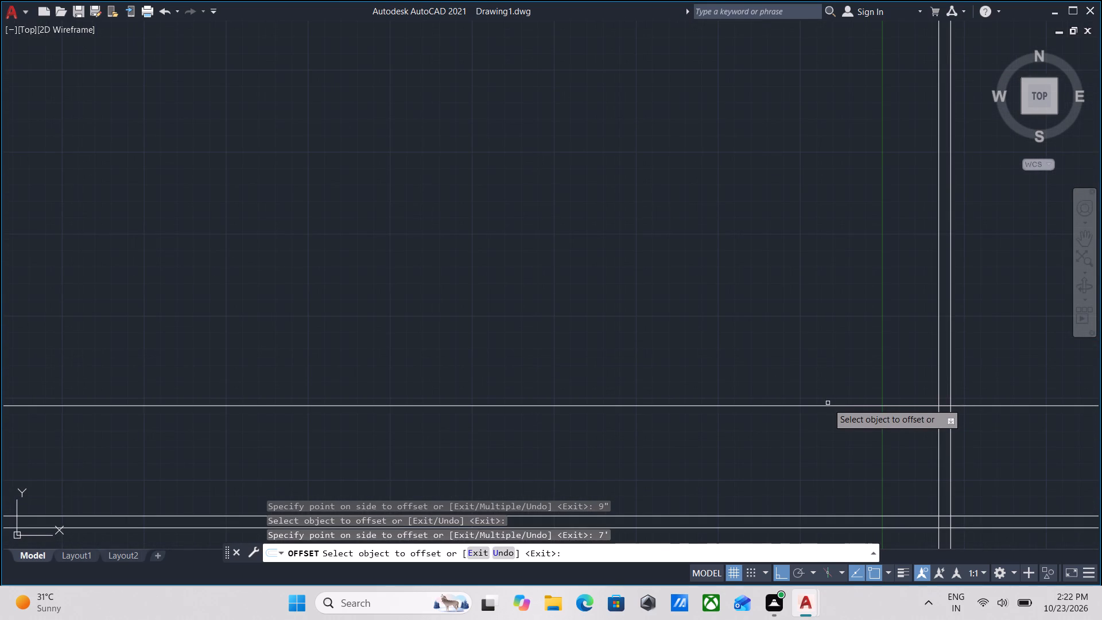
click(826, 404)
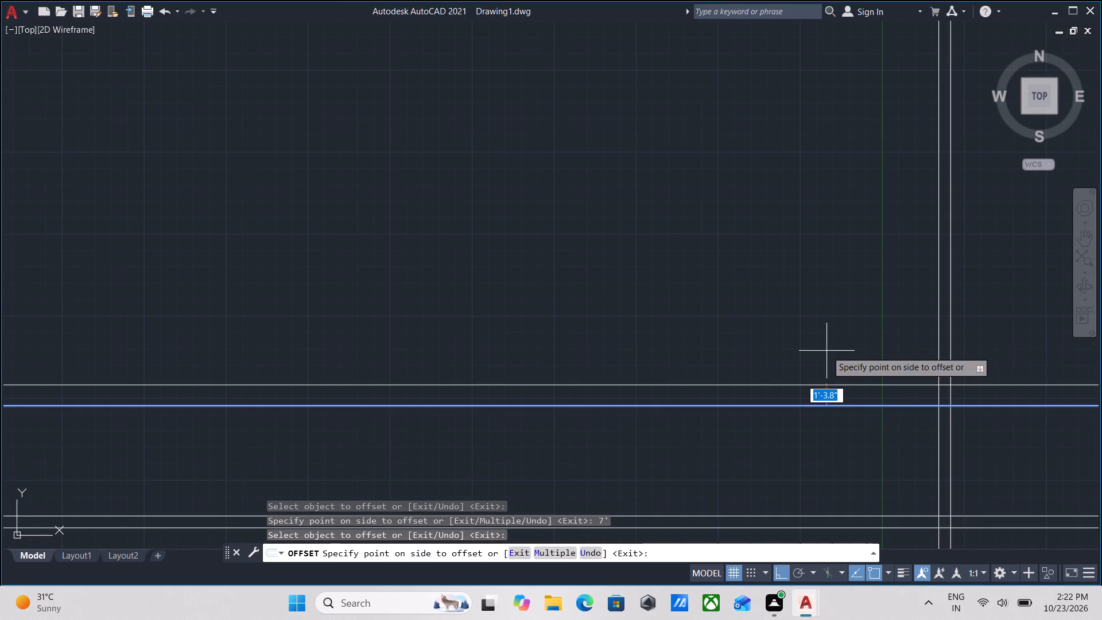
key(5)
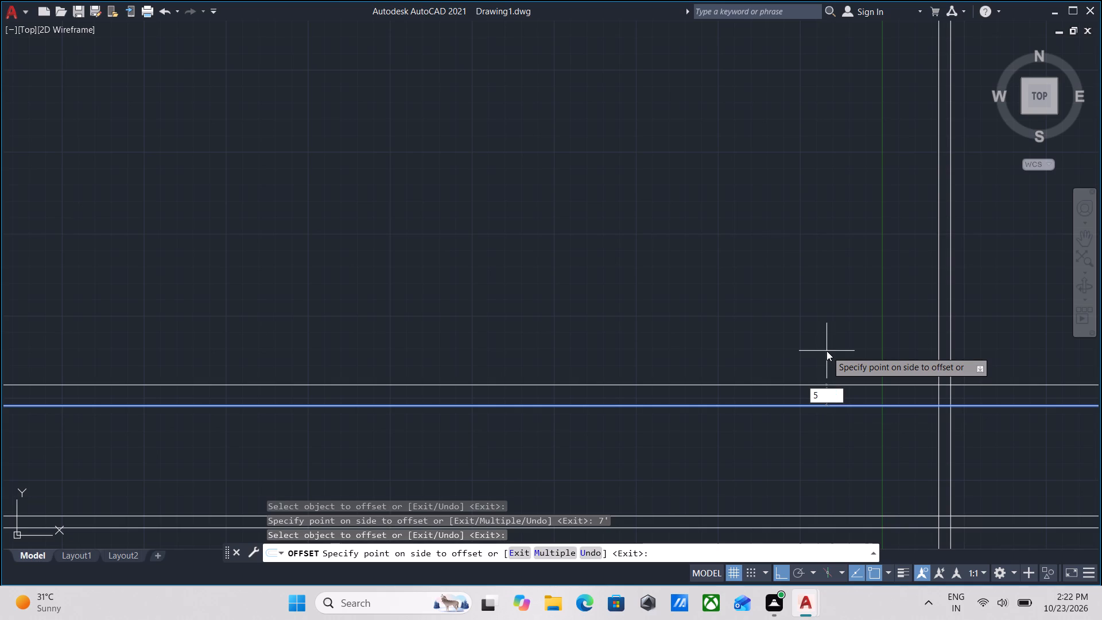
key(BackSpace)
text(4.5)
key(shift+quotedbl)
key(Return)
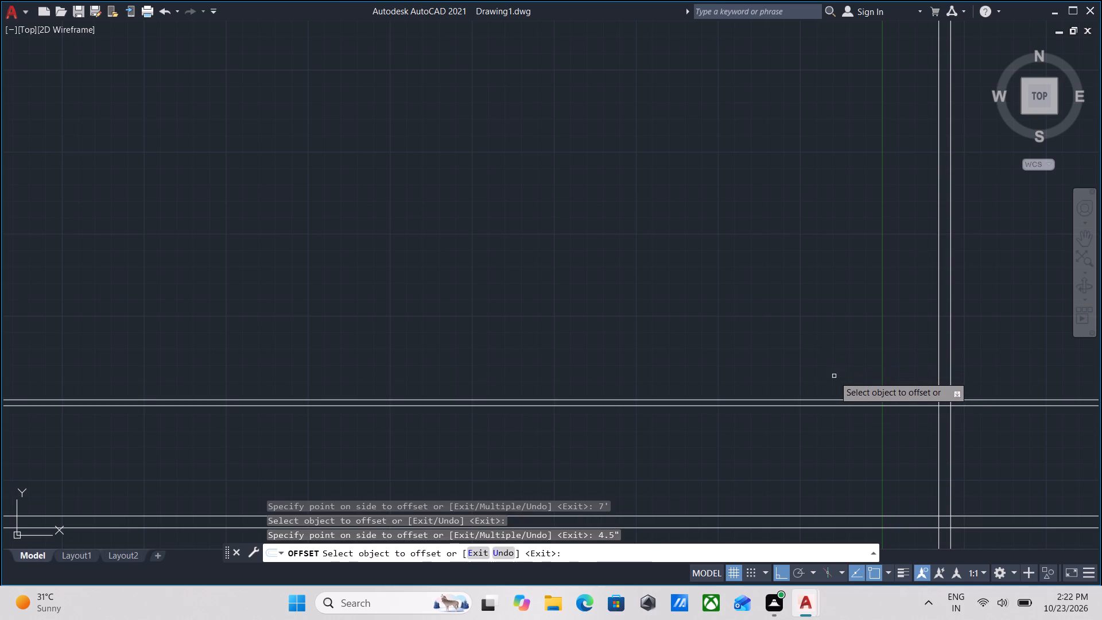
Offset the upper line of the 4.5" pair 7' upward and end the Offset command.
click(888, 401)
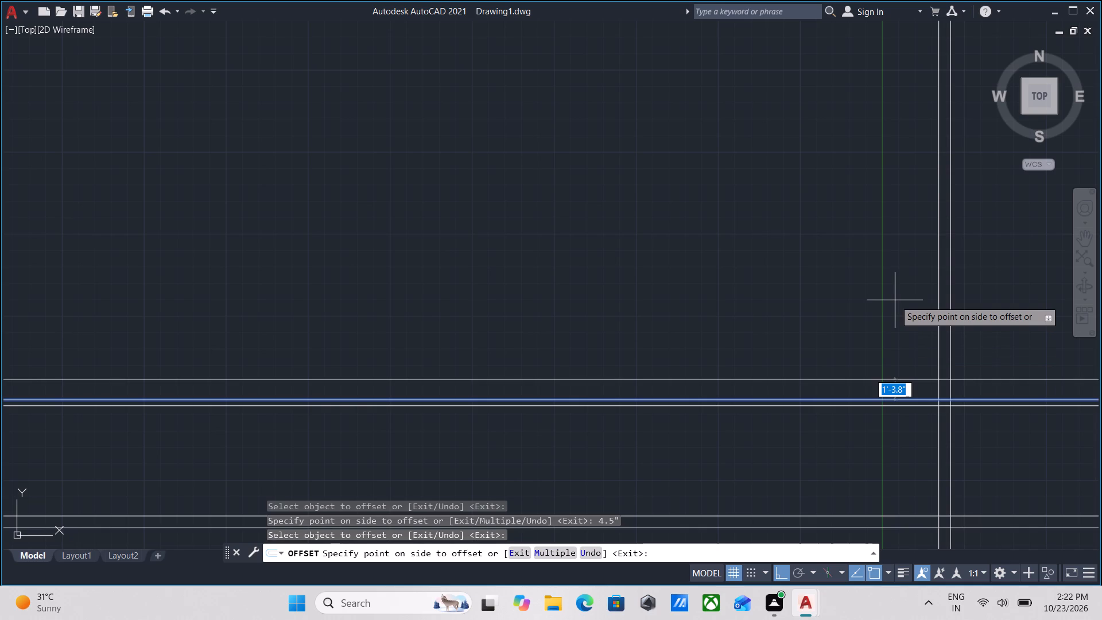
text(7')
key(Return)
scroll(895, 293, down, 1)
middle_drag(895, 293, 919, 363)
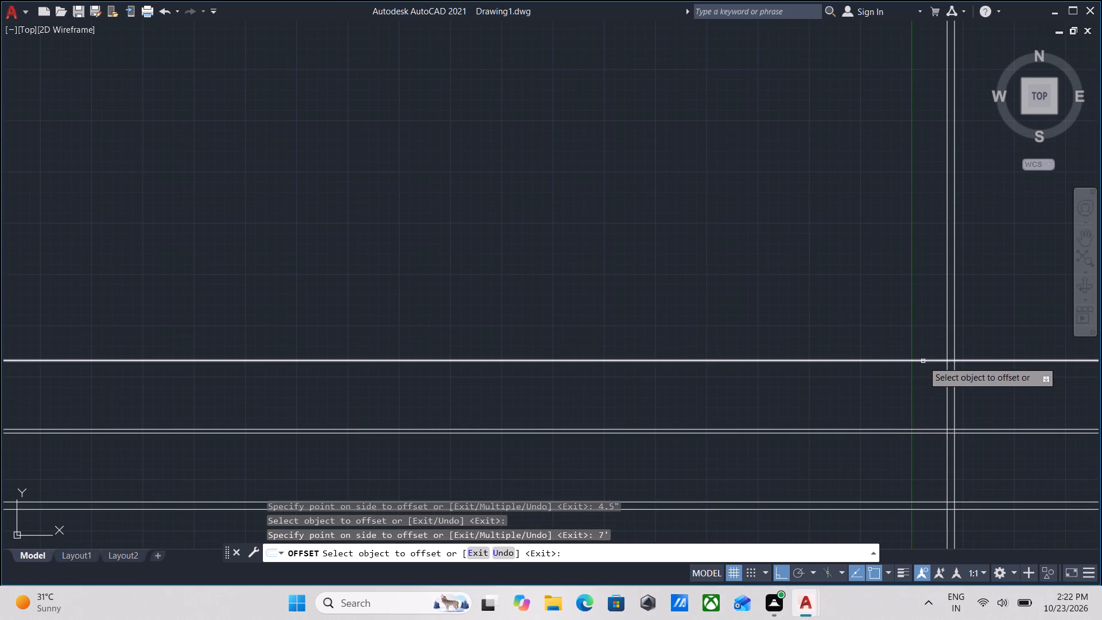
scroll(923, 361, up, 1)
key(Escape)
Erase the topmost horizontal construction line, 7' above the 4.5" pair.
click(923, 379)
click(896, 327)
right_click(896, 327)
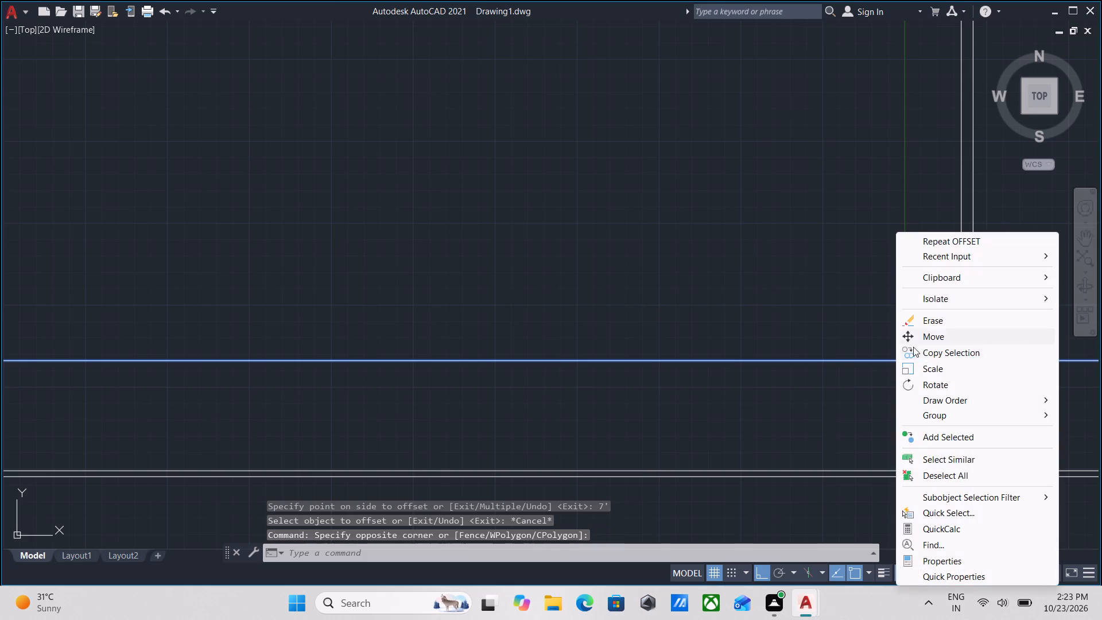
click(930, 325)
Offset the upper line of the 4.5" pair 5' upward.
scroll(928, 509, up, 1)
middle_drag(918, 458, 917, 452)
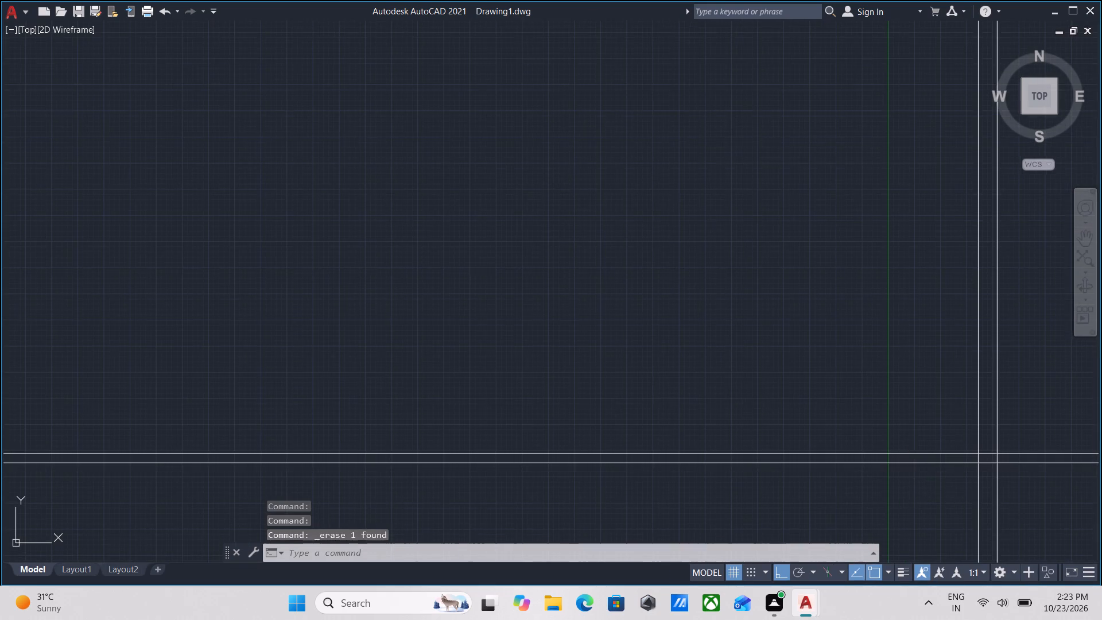
scroll(917, 452, up, 2)
click(918, 459)
click(876, 418)
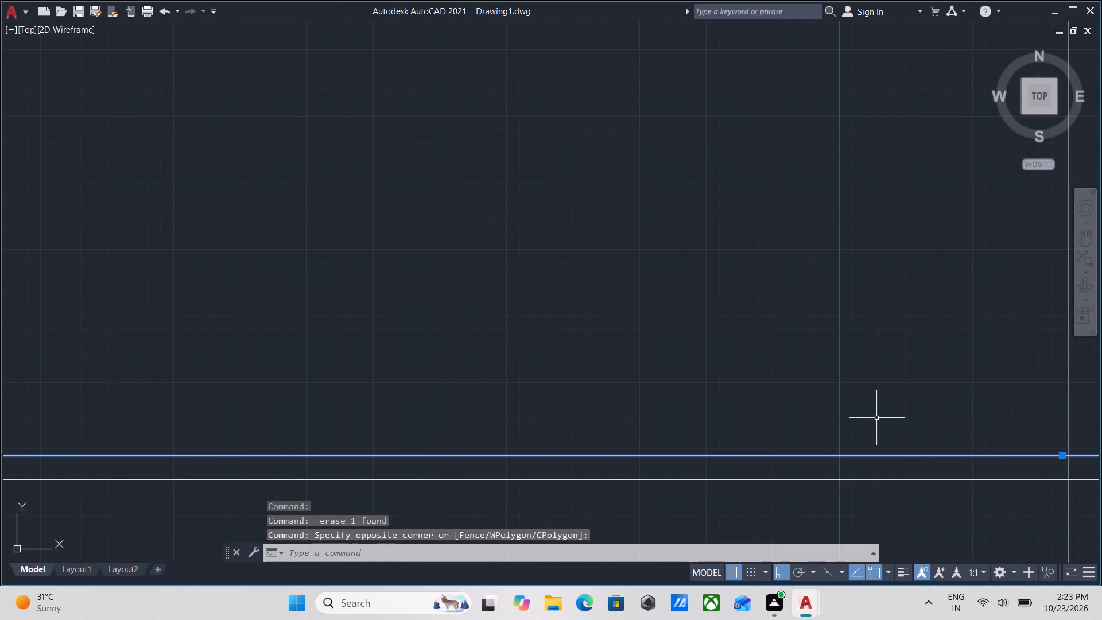
key(o)
key(Return)
click(900, 450)
click(893, 339)
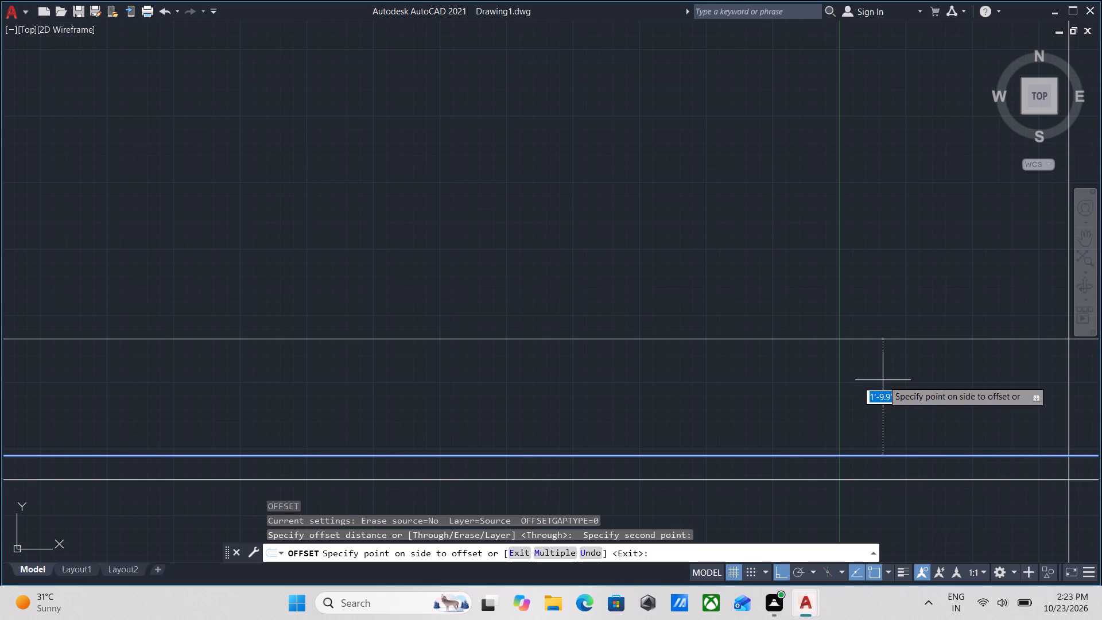
text(5')
key(Return)
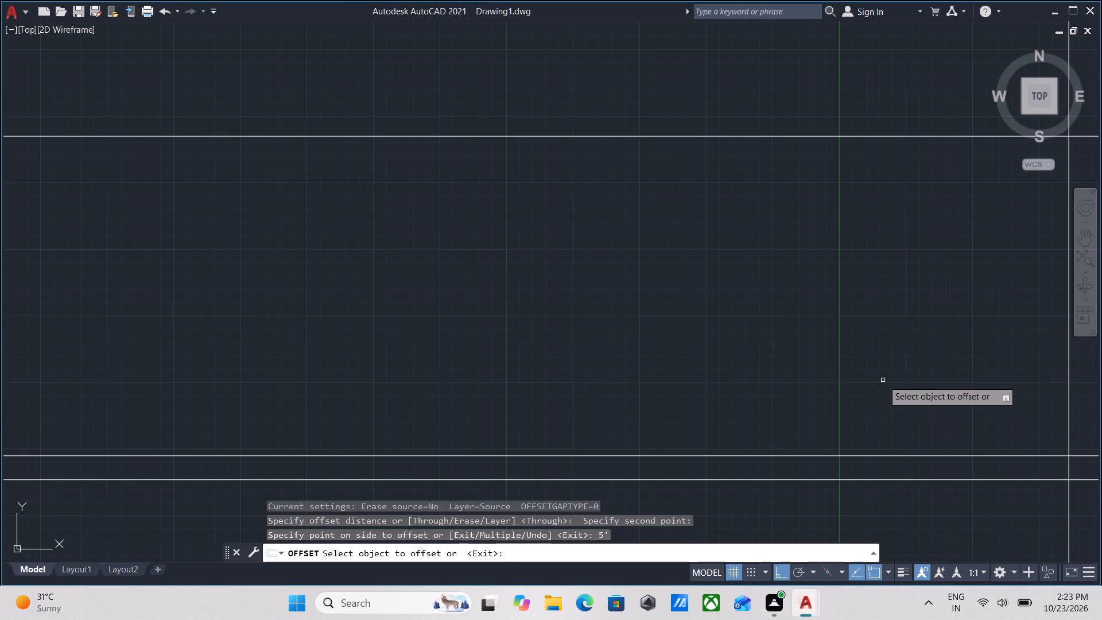
Offset the topmost horizontal construction line 4.5" upward to form another wall-thickness pair.
scroll(883, 366, down, 2)
middle_drag(883, 366, 883, 481)
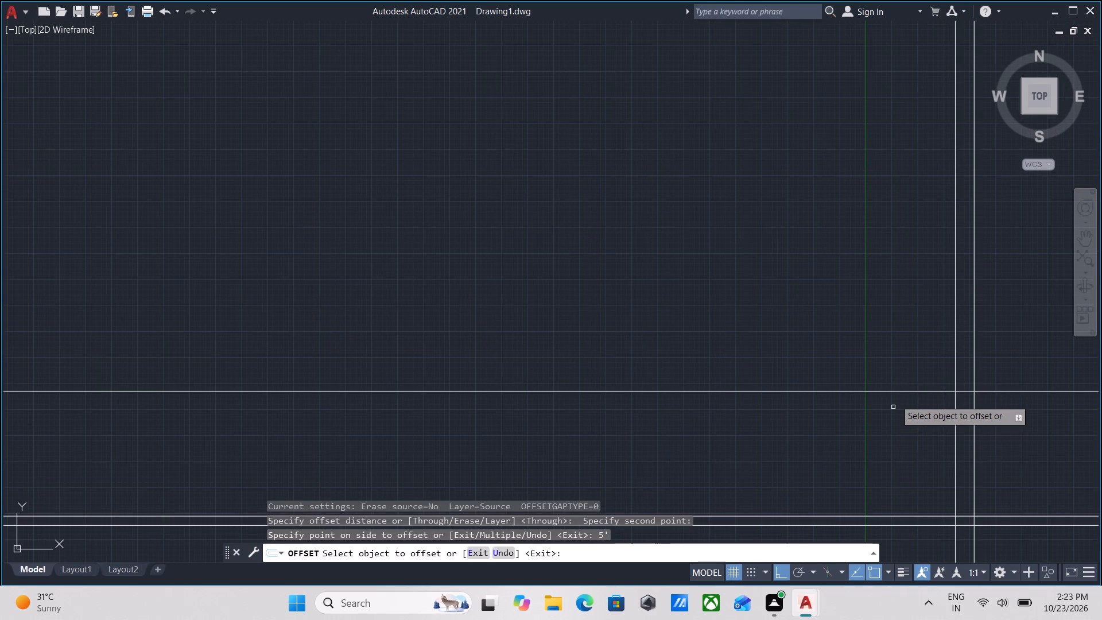
click(901, 389)
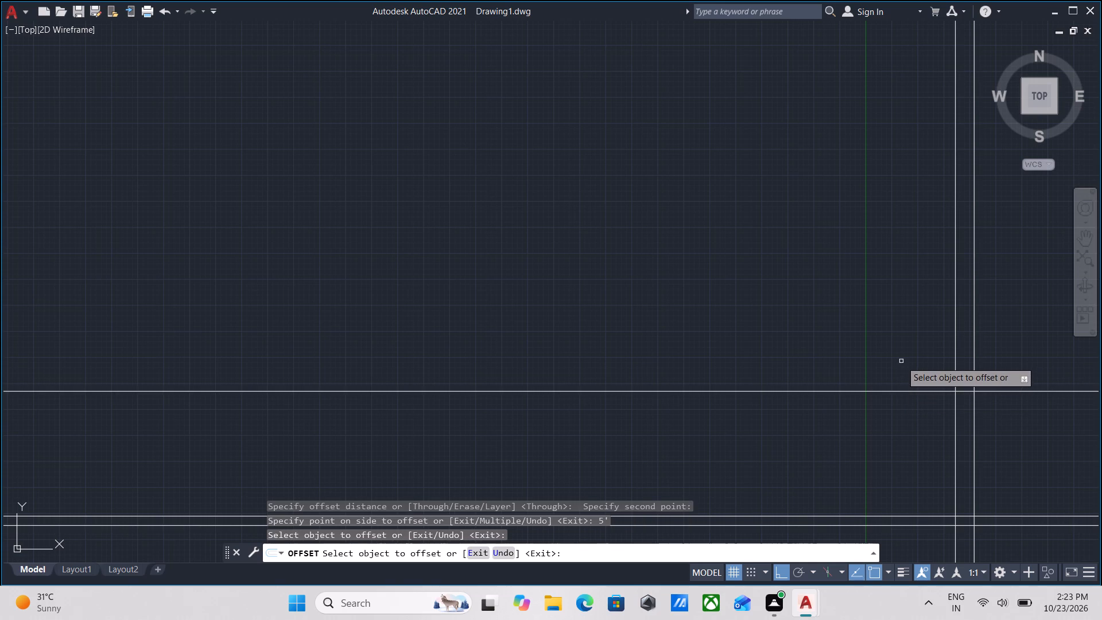
click(897, 393)
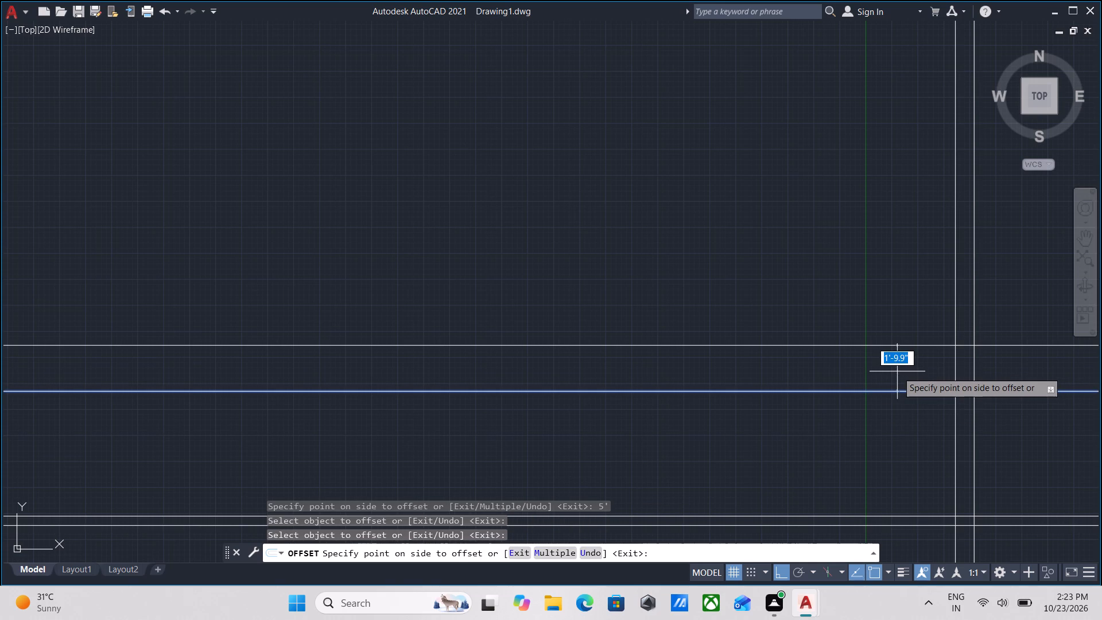
key(4)
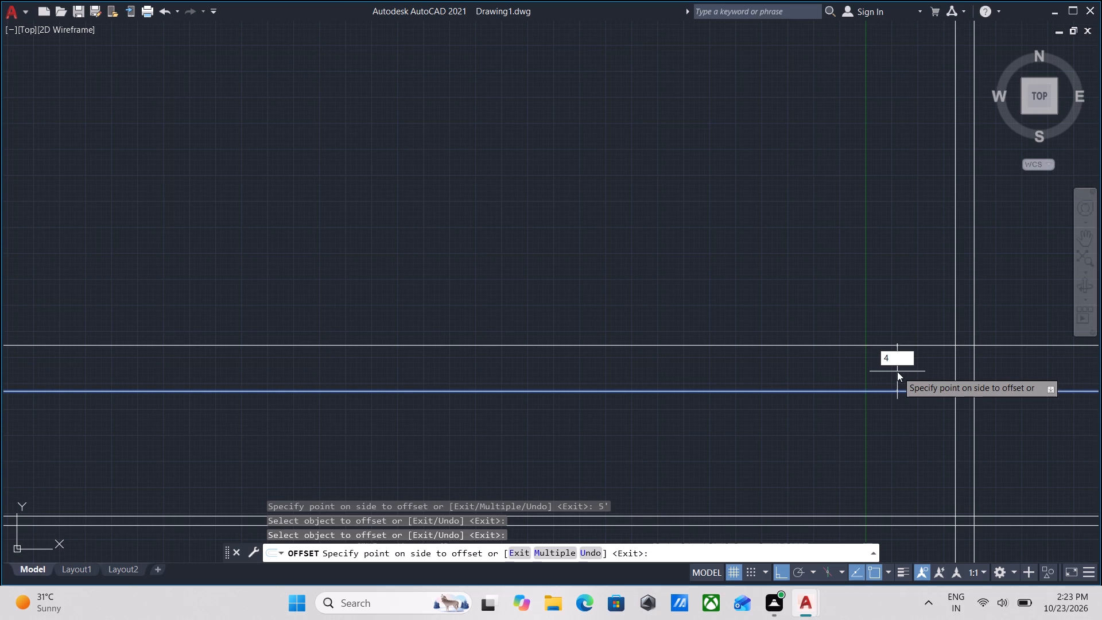
text(.5)
key(shift+quotedbl)
key(Return)
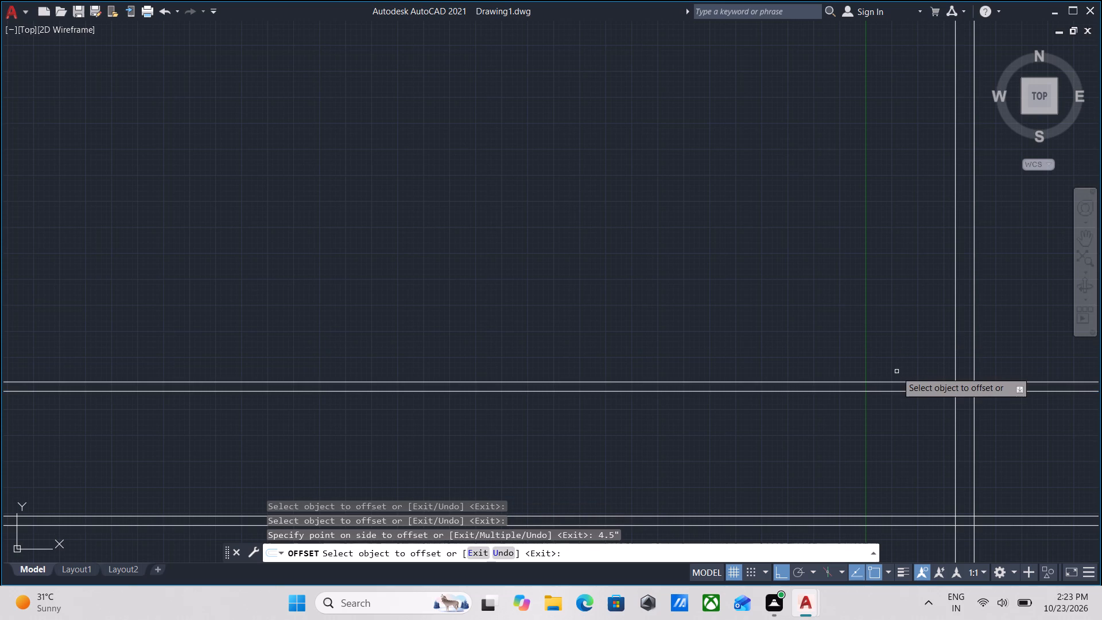
Offset the upper line of the new 4.5" pair 9' upward.
click(903, 381)
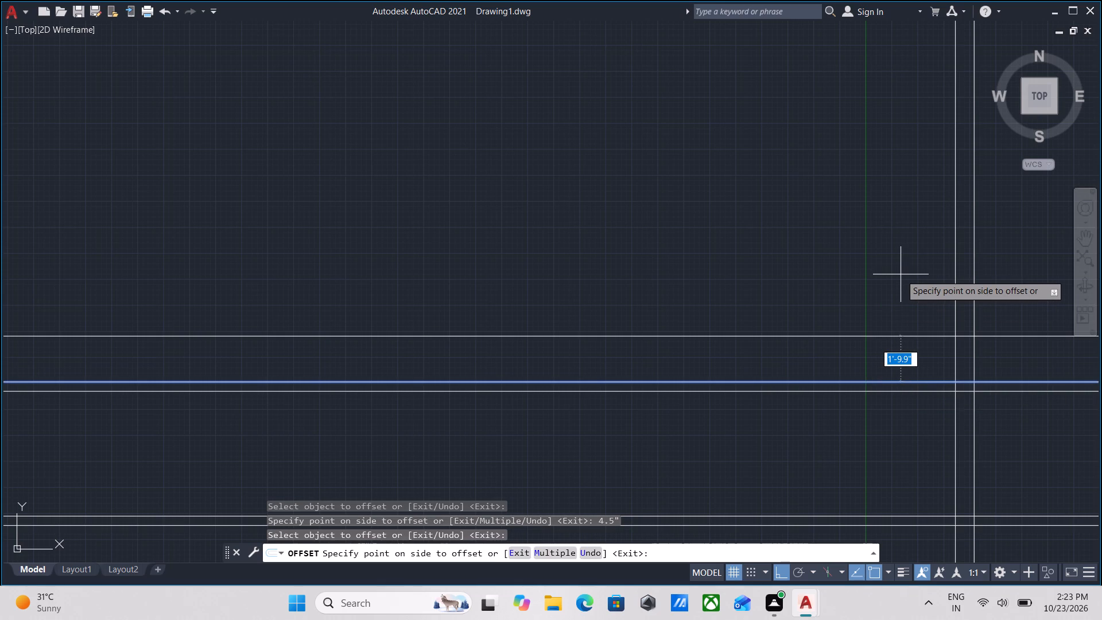
text(9')
key(Return)
Offset the topmost horizontal construction line 9" upward to form the top wall pair.
scroll(901, 274, down, 1)
middle_drag(901, 274, 907, 311)
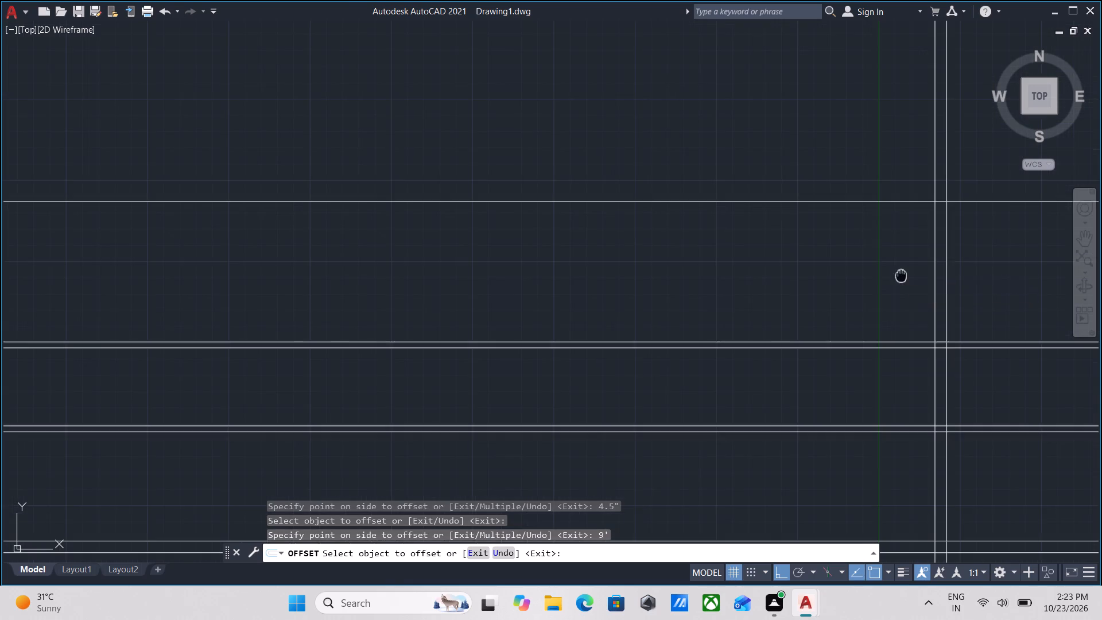
middle_drag(907, 311, 915, 385)
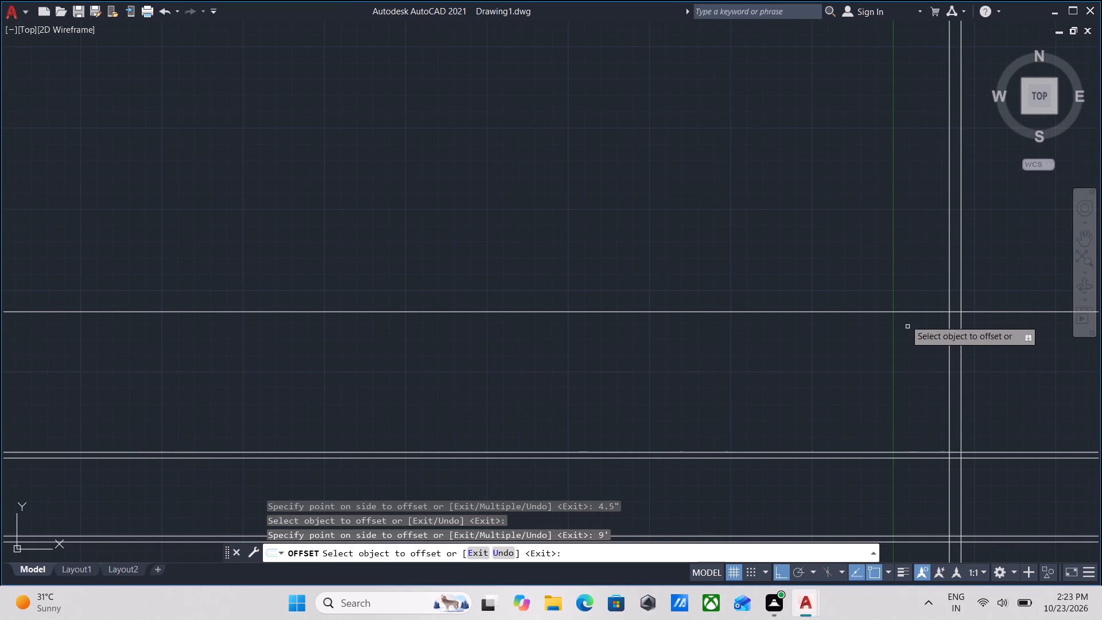
click(898, 310)
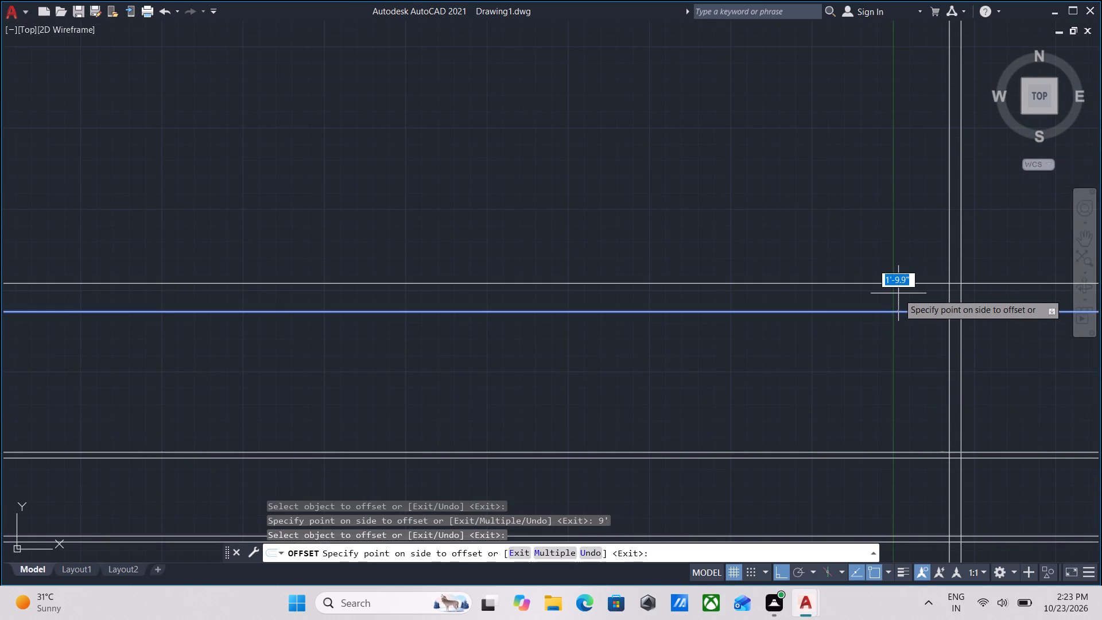
key(9)
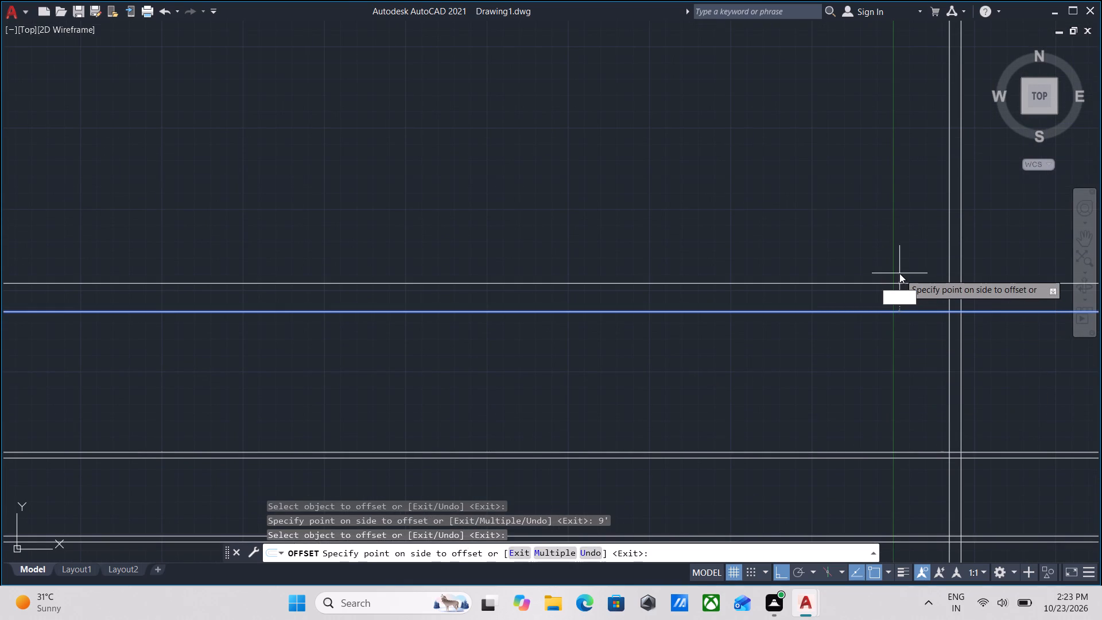
key(shift+quotedbl)
key(Return)
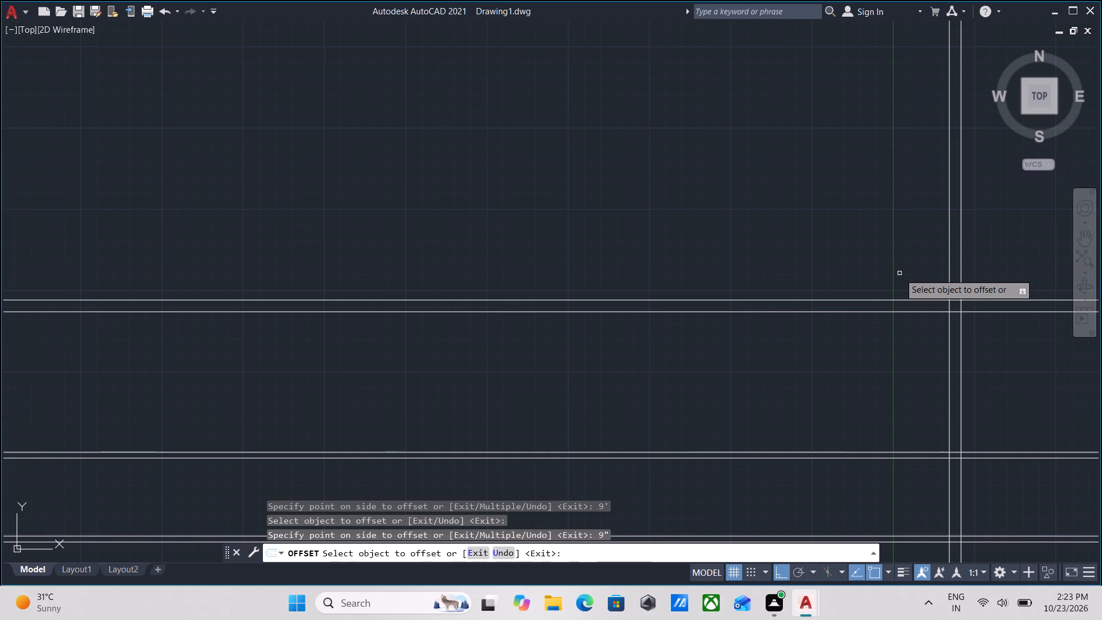
Offset the left line of the vertical construction-line pair 12' to the left.
scroll(942, 310, down, 1)
middle_drag(942, 302, 942, 234)
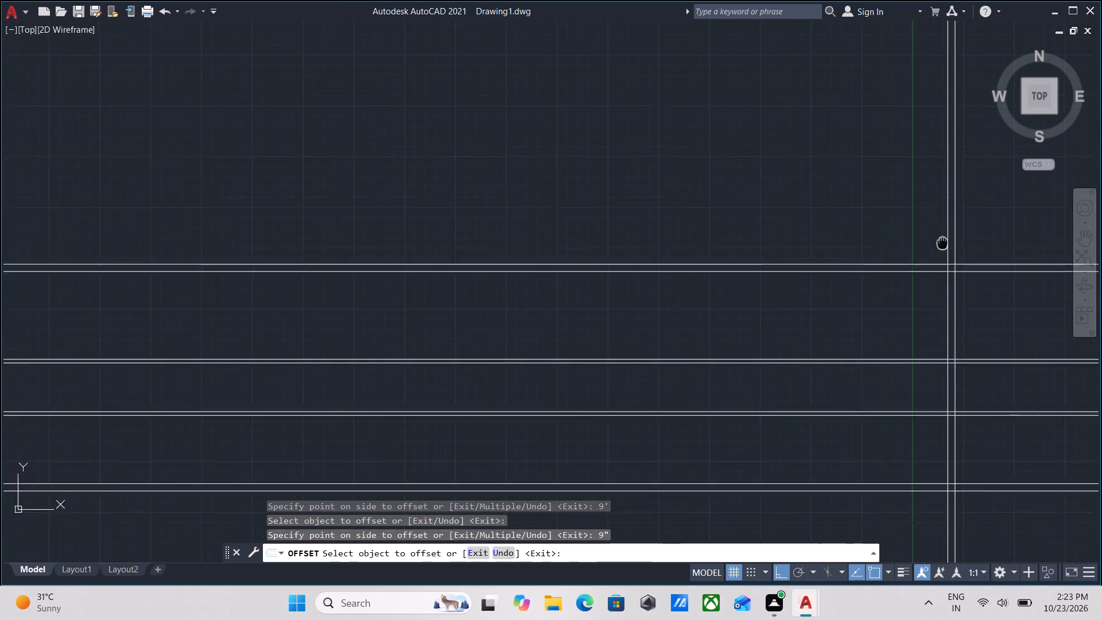
middle_drag(967, 333, 956, 266)
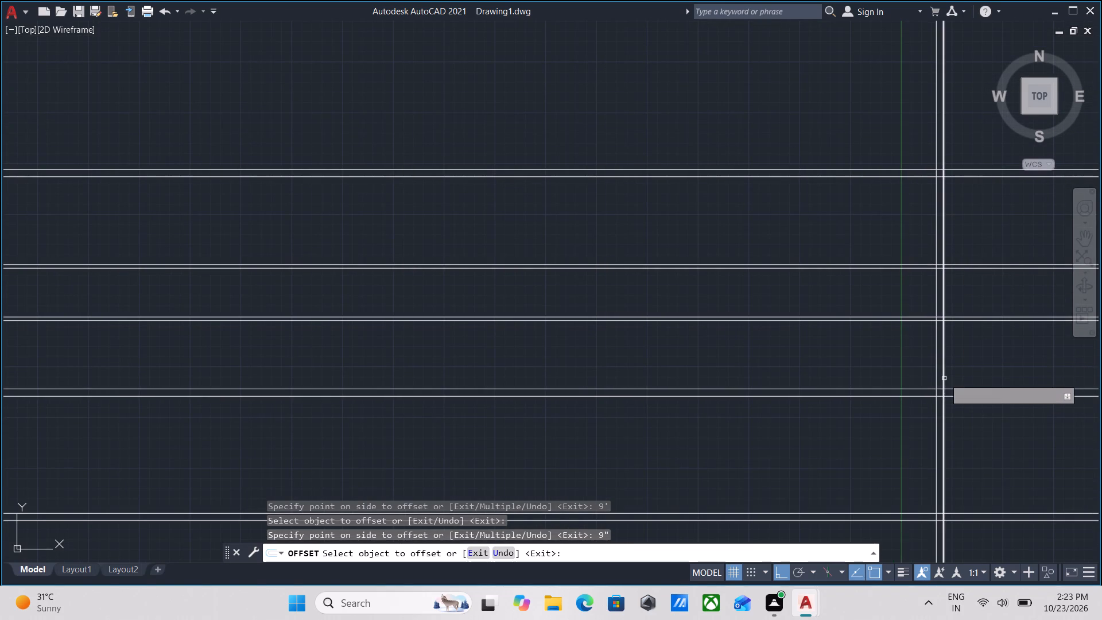
scroll(944, 378, down, 2)
middle_drag(944, 378, 939, 373)
scroll(940, 373, up, 2)
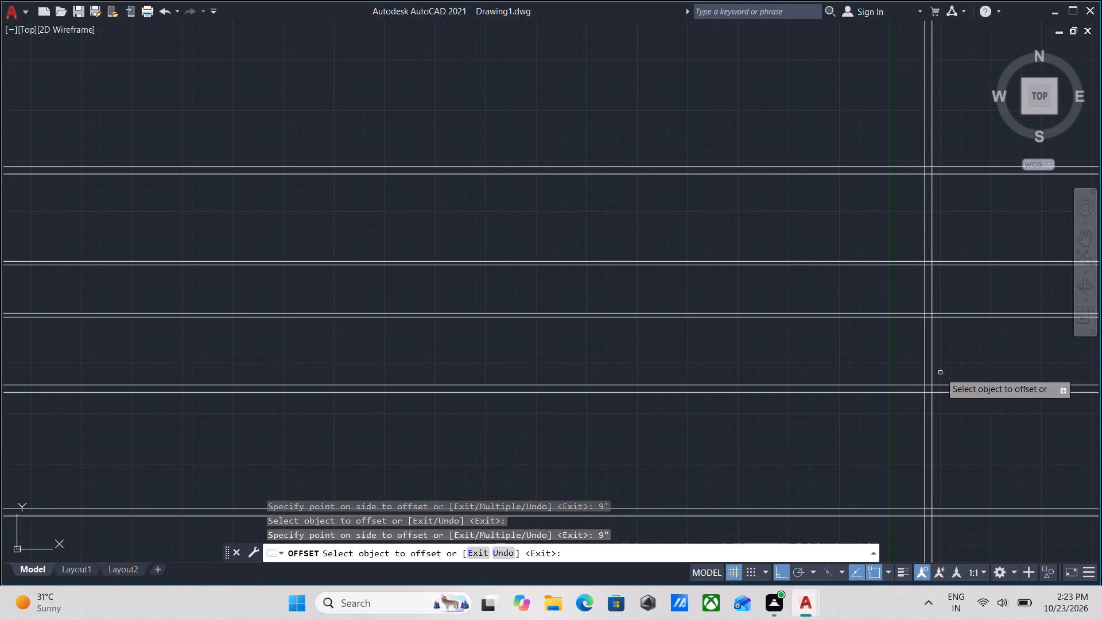
middle_click(940, 373)
middle_drag(943, 345, 940, 286)
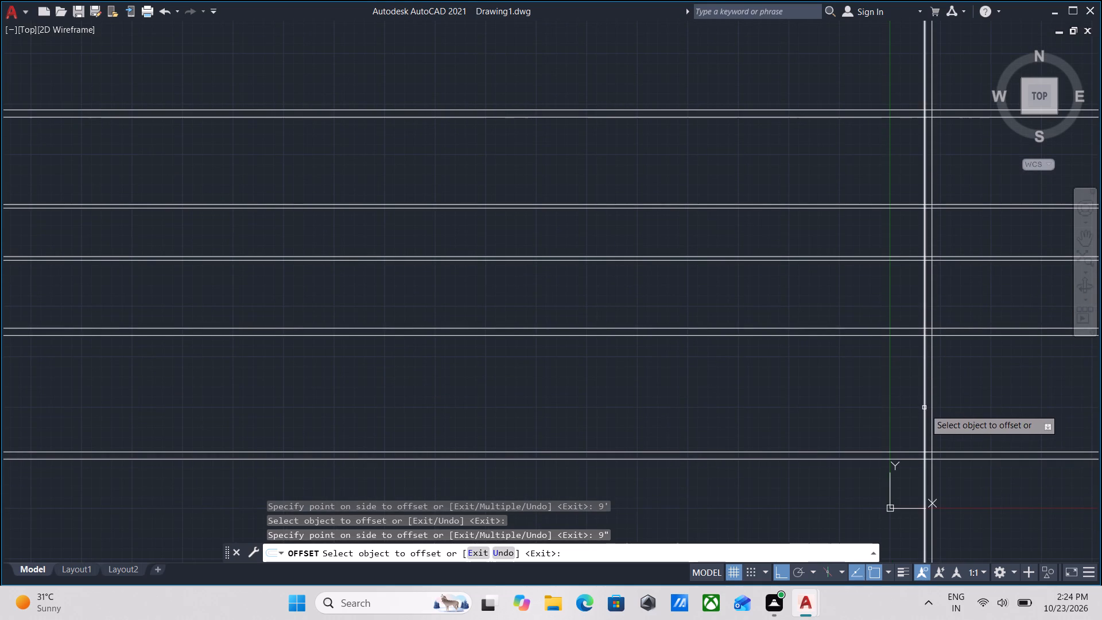
click(925, 409)
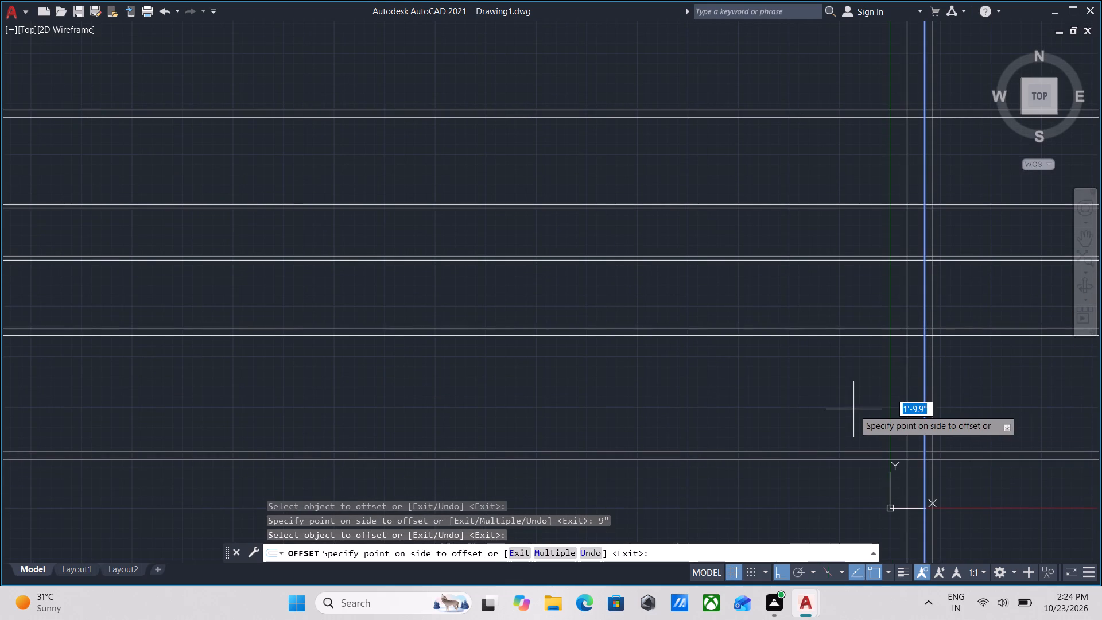
key(1)
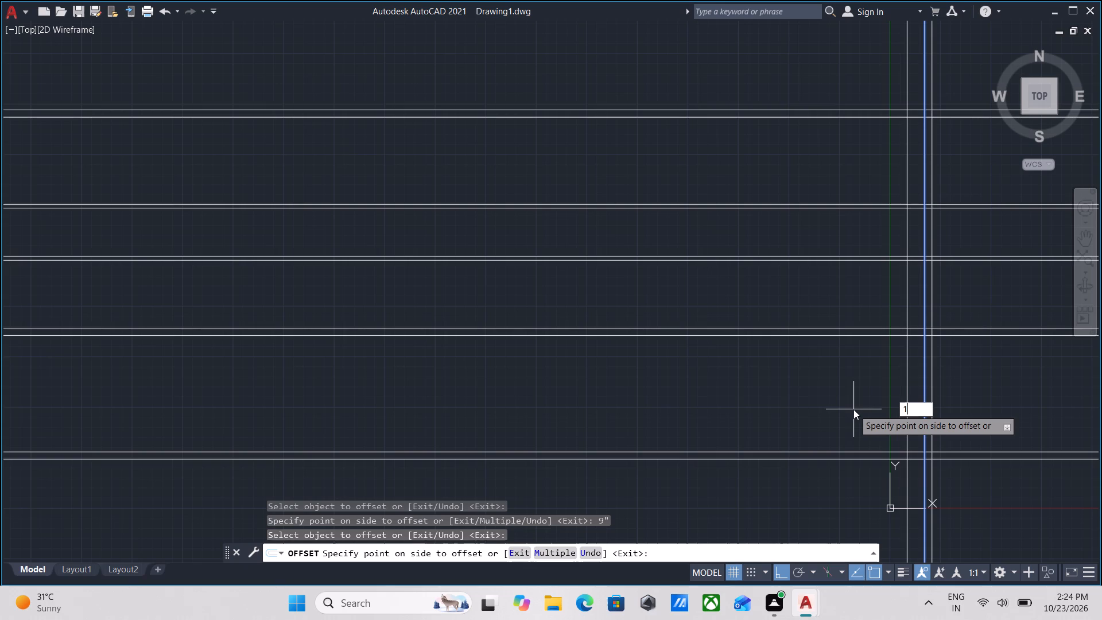
key(2)
key(apostrophe)
key(Return)
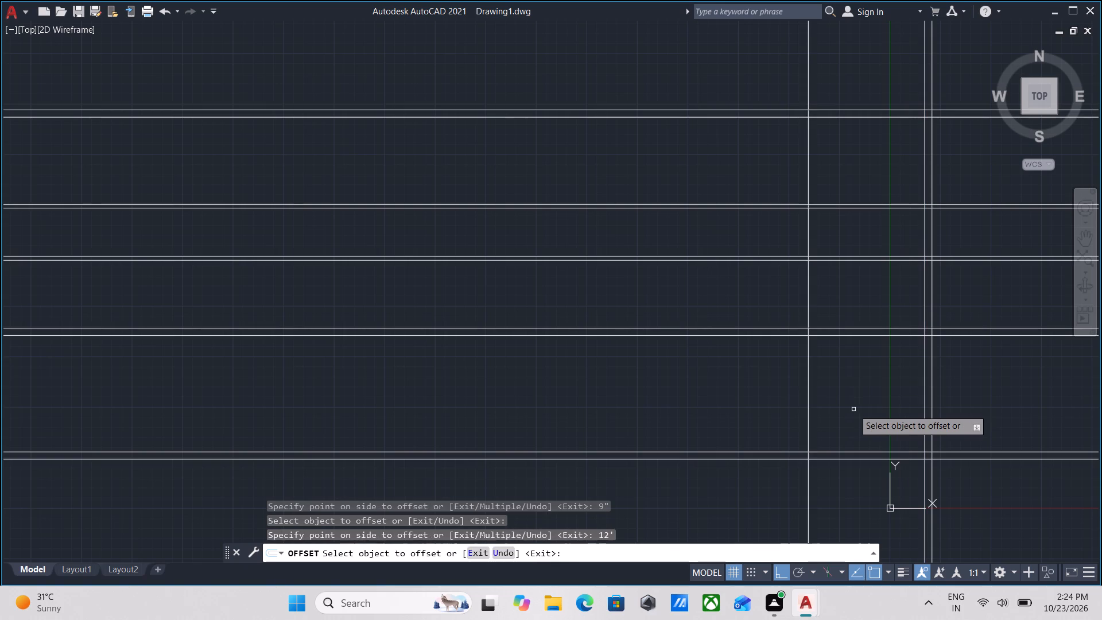
Offset the new leftmost vertical construction line 9" to the left to form a second vertical pair.
click(808, 393)
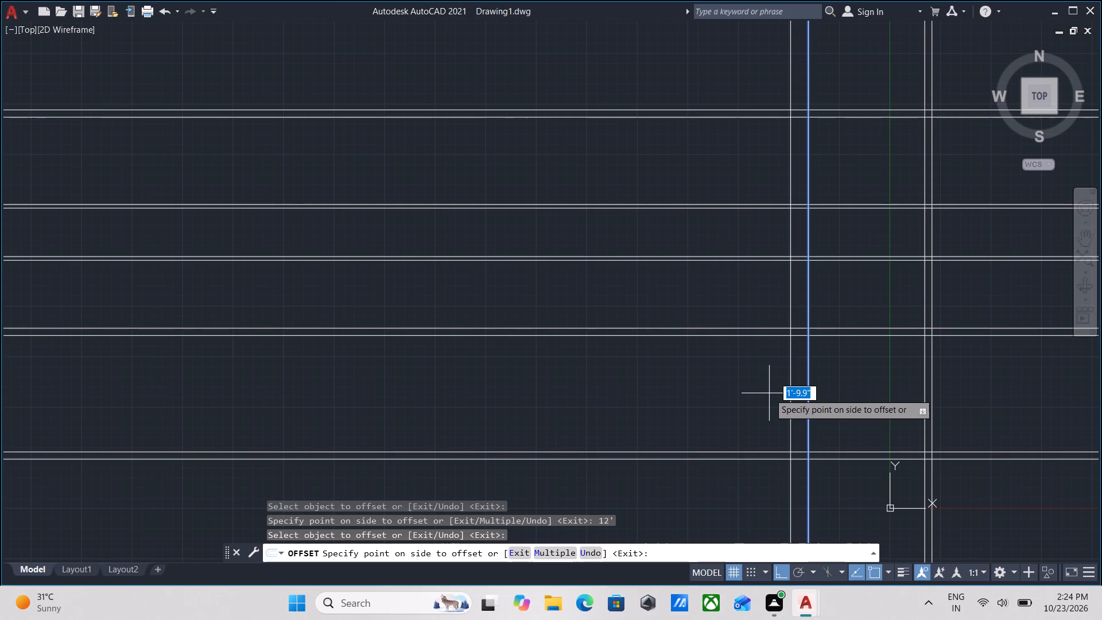
key(9)
key(shift+quotedbl)
key(Return)
Examine the layout grid of horizontal and vertical construction-line pairs, ending the Offset command.
middle_drag(858, 142, 786, 285)
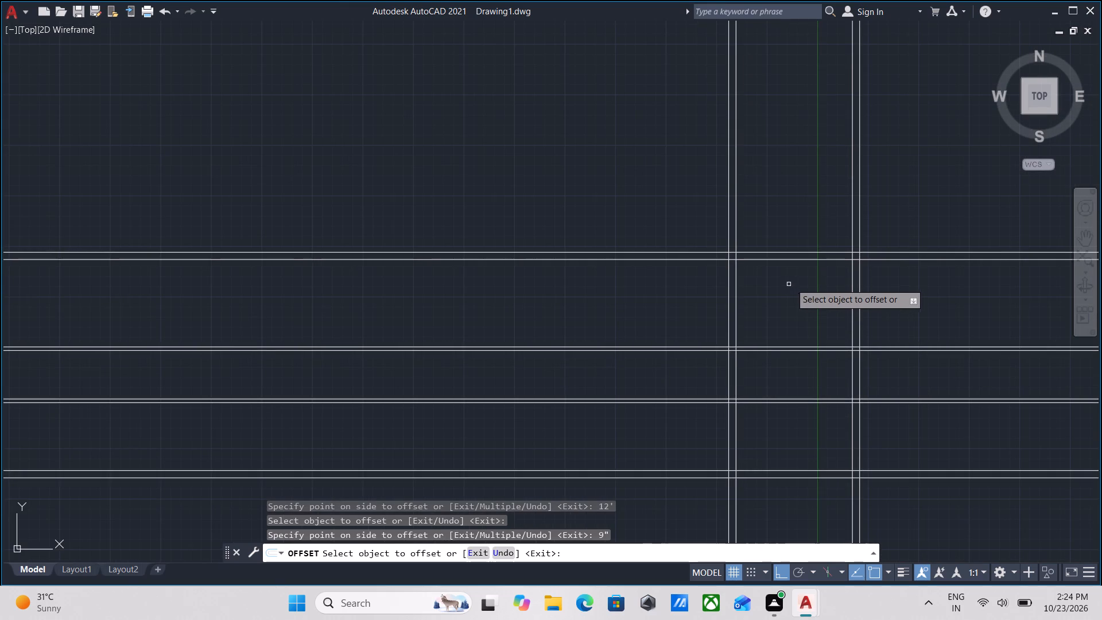
scroll(808, 261, up, 1)
middle_drag(810, 252, 797, 346)
scroll(779, 269, down, 1)
middle_drag(779, 272, 782, 308)
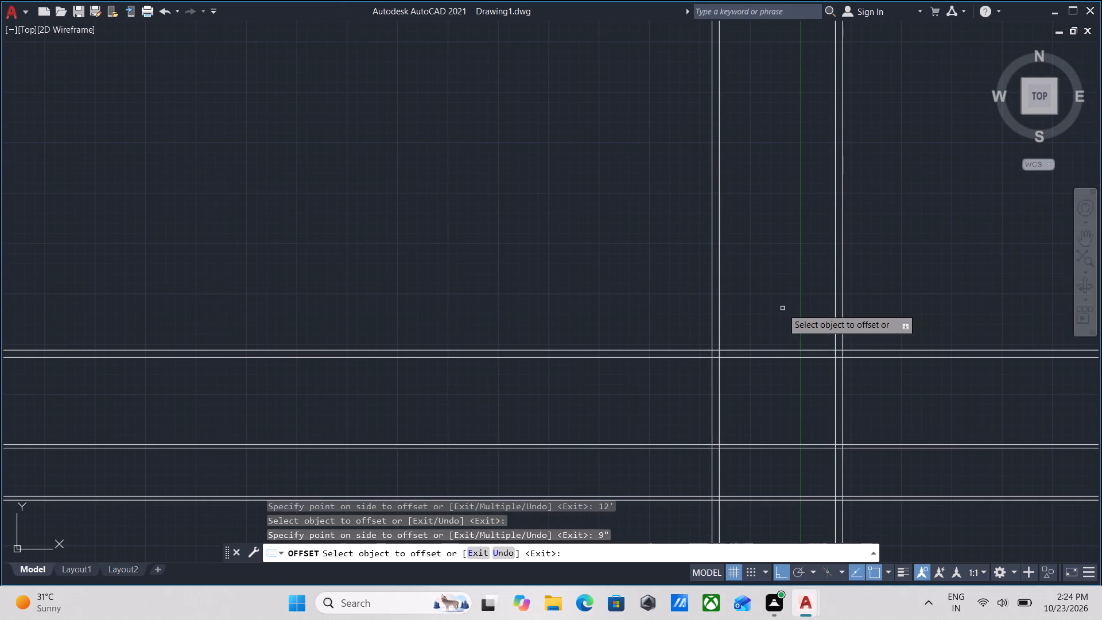
scroll(782, 308, down, 1)
middle_drag(779, 278, 767, 41)
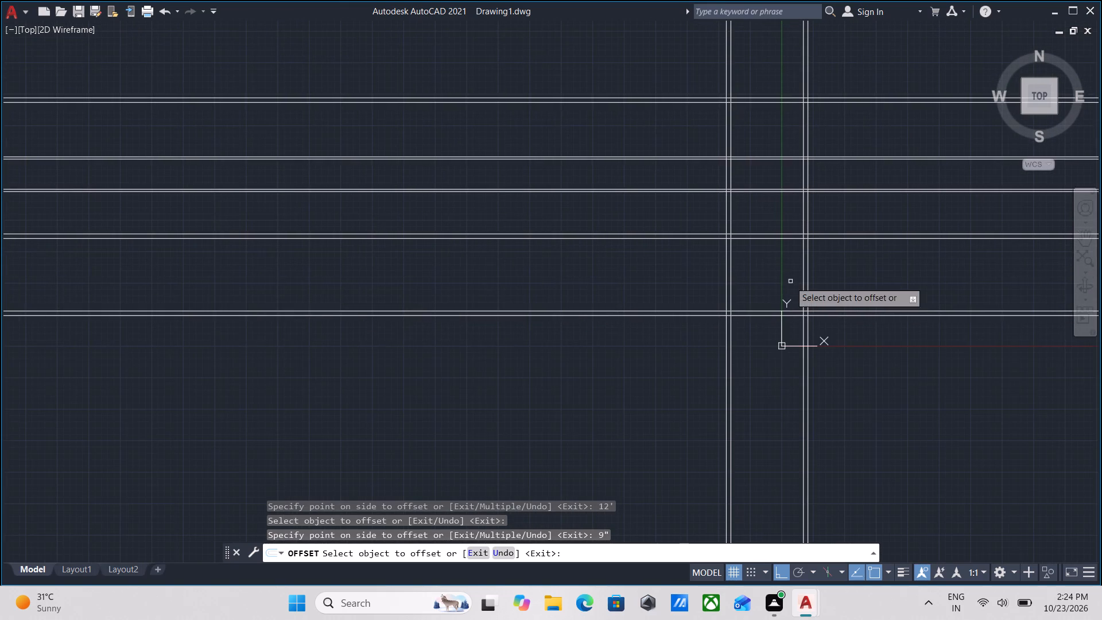
scroll(751, 271, up, 1)
middle_drag(735, 258, 777, 323)
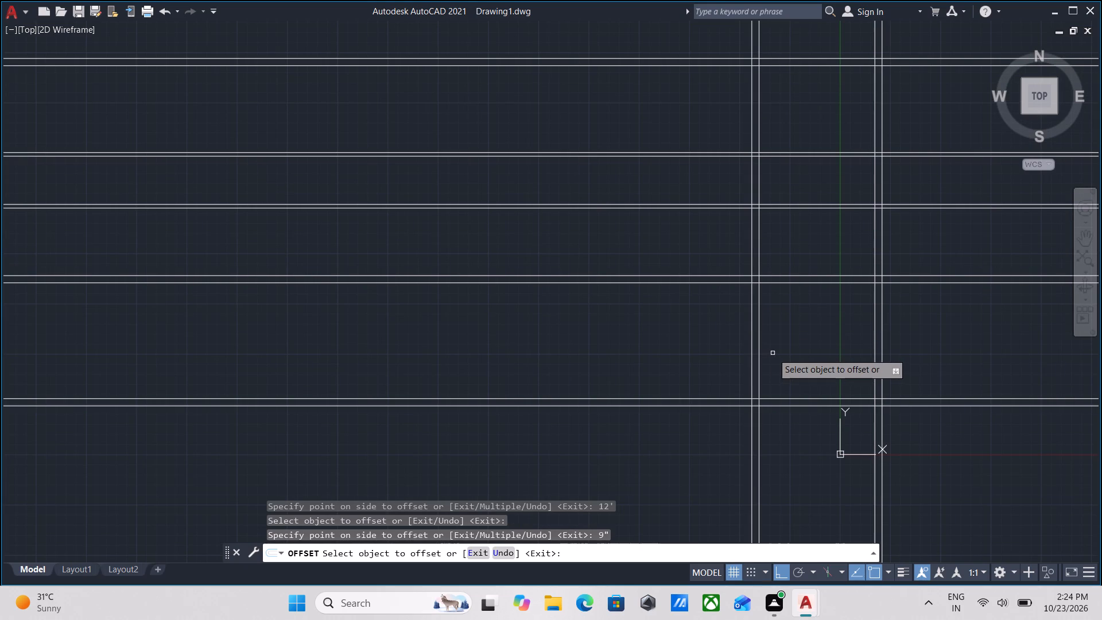
middle_drag(773, 353, 790, 339)
scroll(790, 337, down, 2)
scroll(790, 337, up, 2)
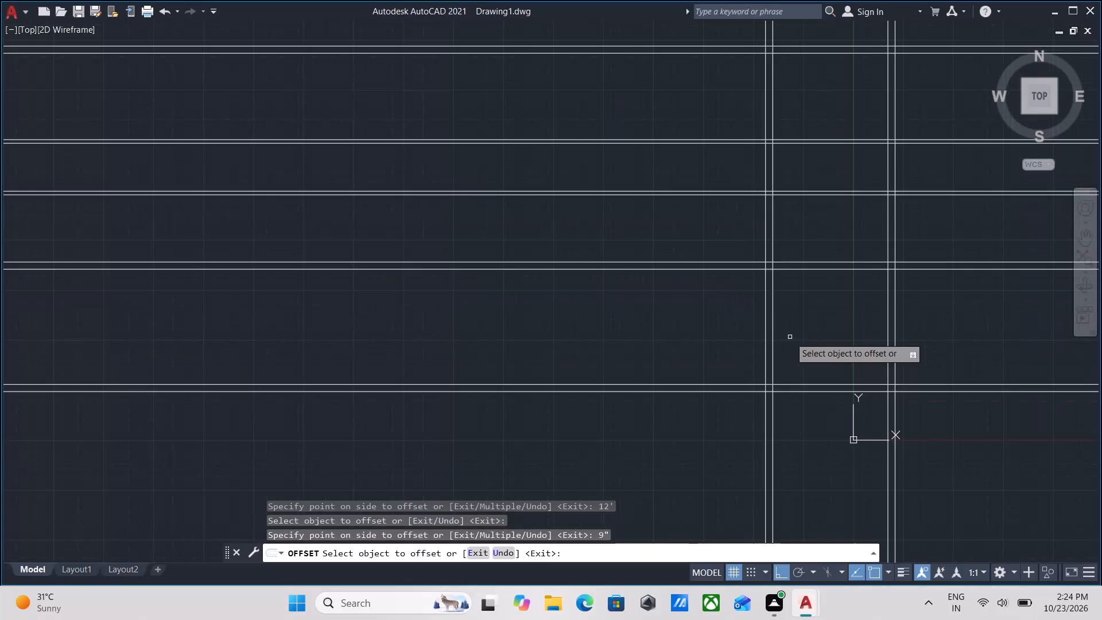
scroll(768, 301, down, 1)
middle_drag(768, 302, 769, 366)
scroll(779, 308, up, 1)
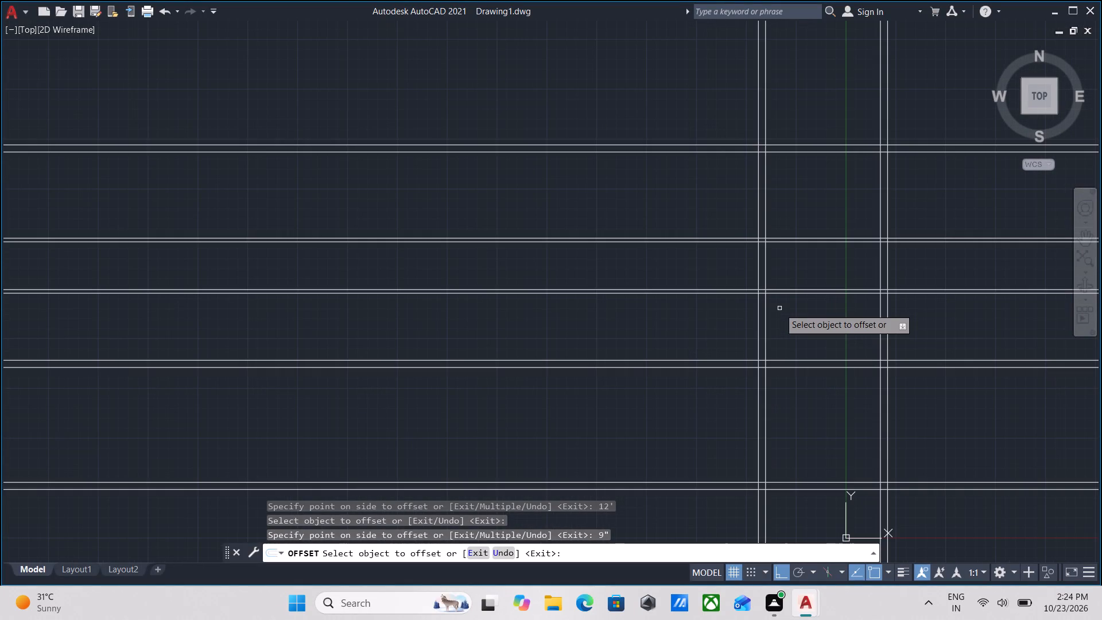
scroll(787, 304, up, 1)
middle_drag(787, 304, 789, 325)
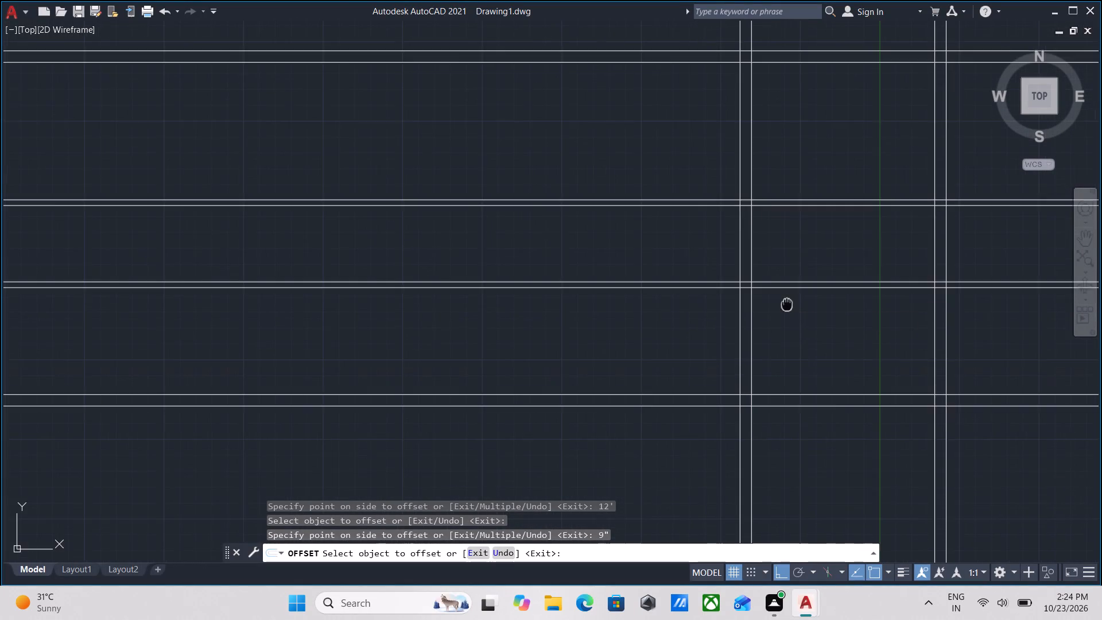
middle_drag(789, 325, 793, 398)
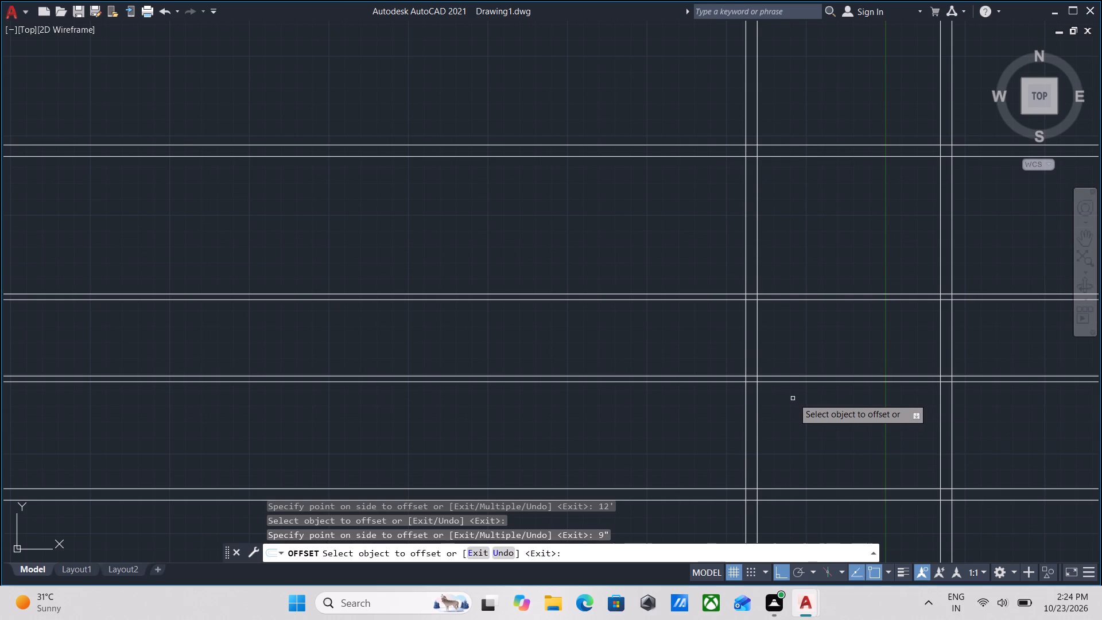
key(Escape)
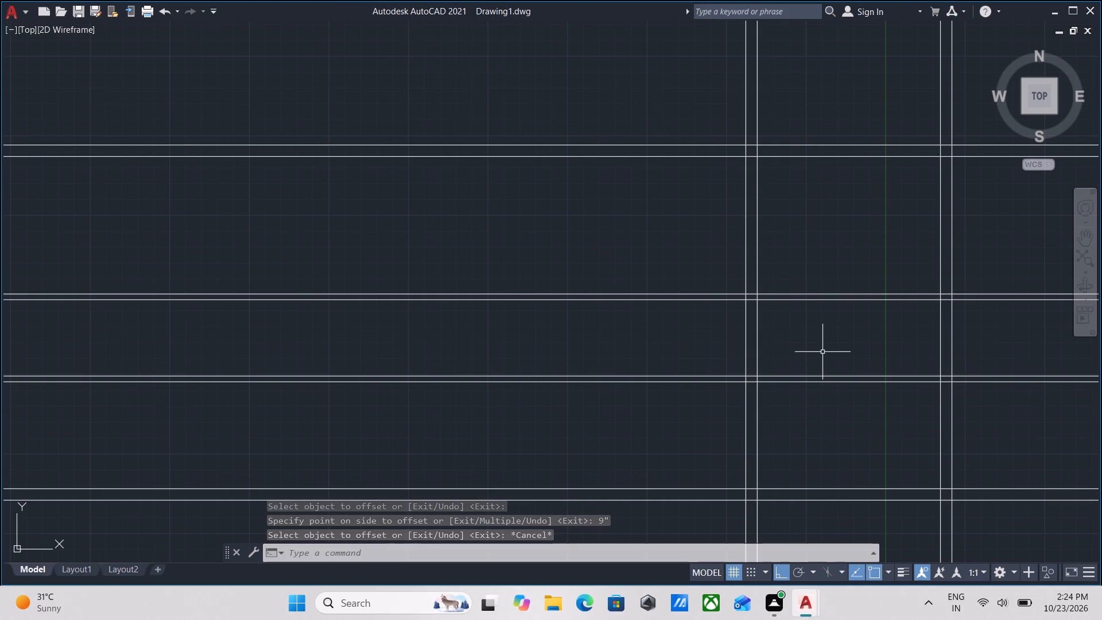
scroll(822, 352, up, 1)
scroll(822, 352, down, 1)
middle_drag(822, 352, 836, 348)
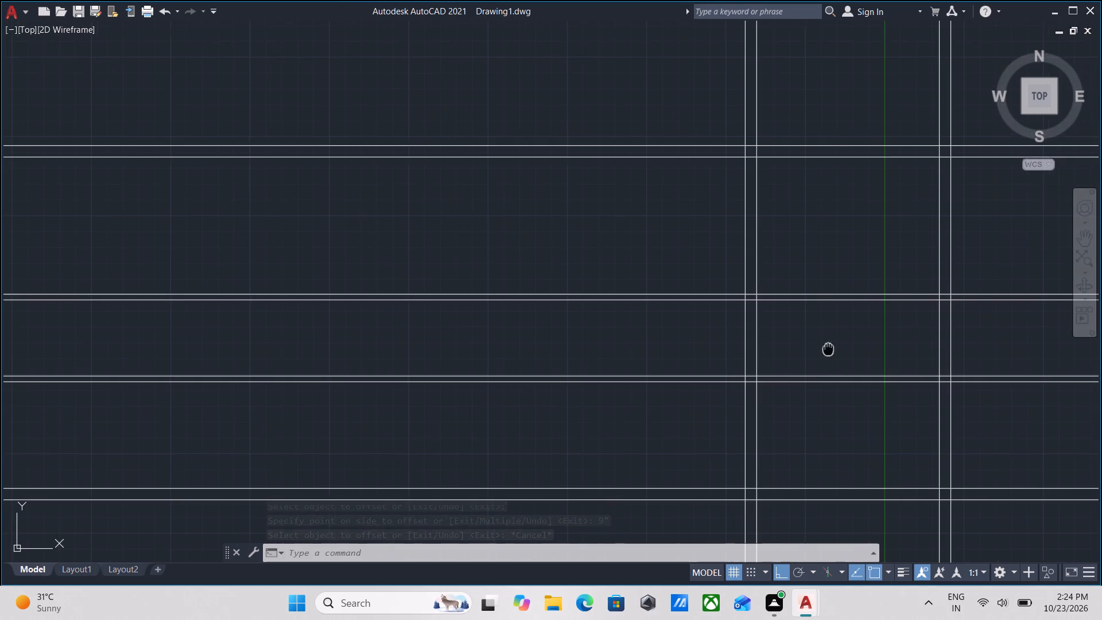
middle_drag(836, 348, 874, 366)
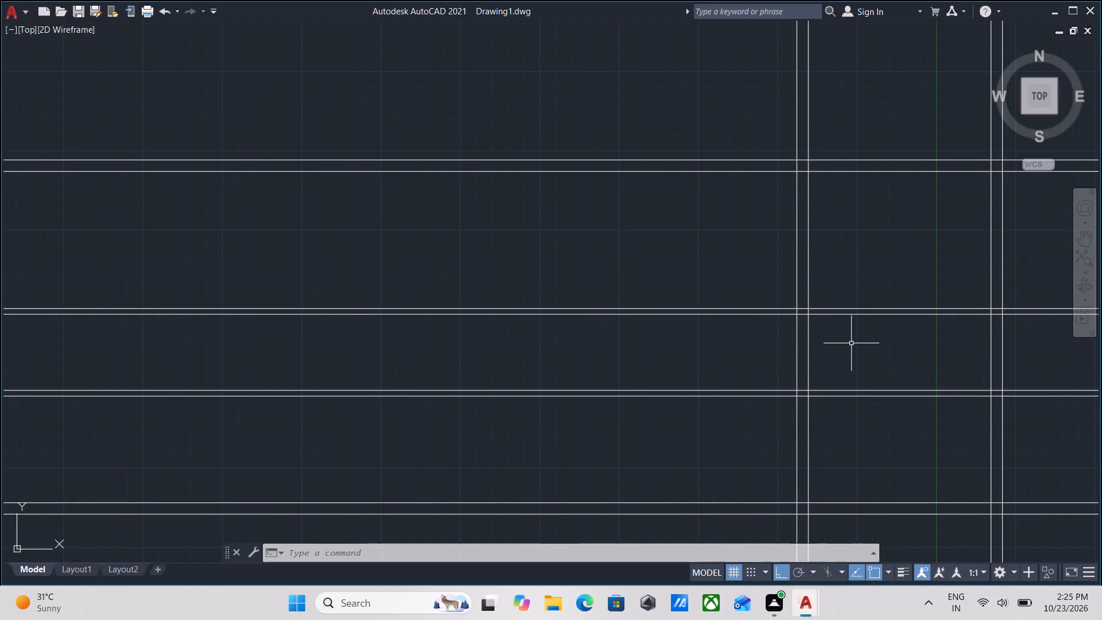
scroll(839, 354, down, 1)
middle_drag(839, 348, 833, 242)
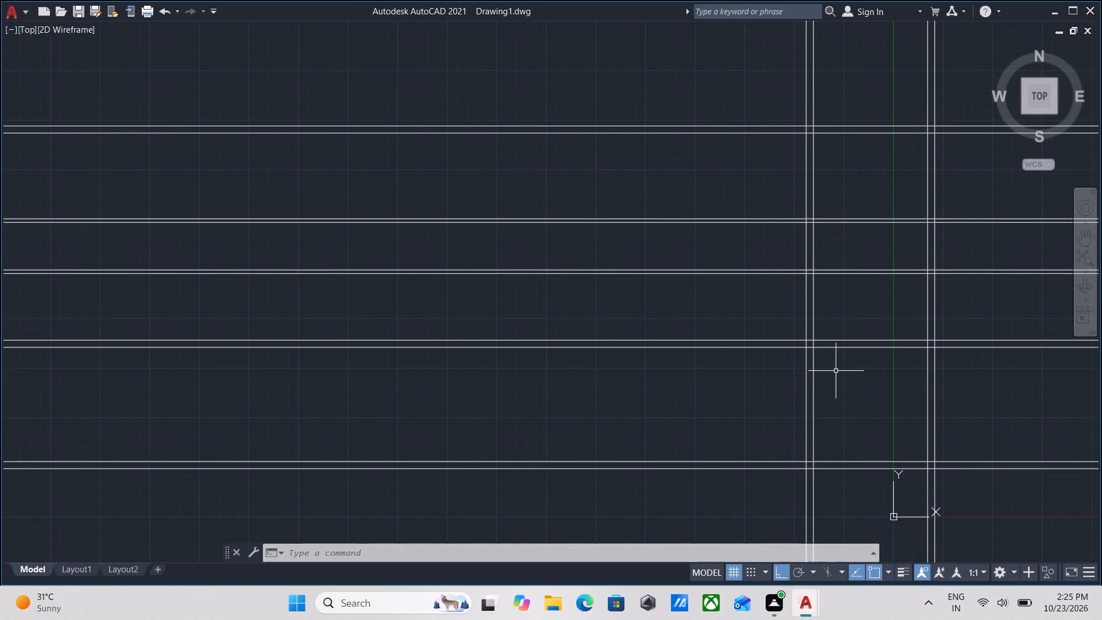
middle_drag(840, 355, 840, 400)
middle_drag(833, 333, 834, 378)
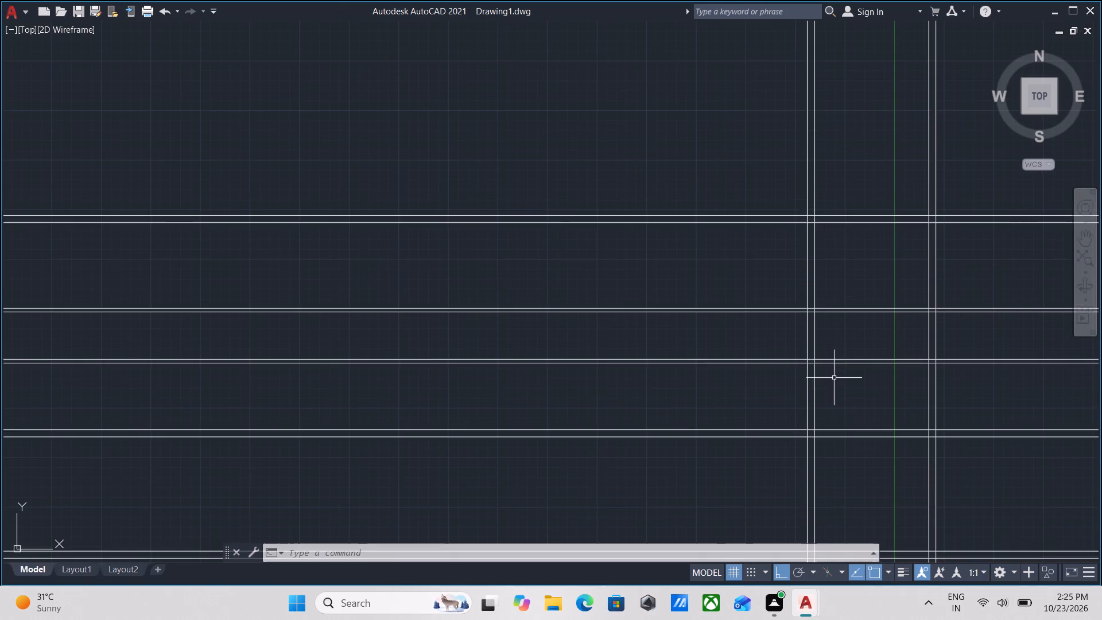
Trim both vertical line pairs where they extend above the topmost horizontal wall pair.
scroll(790, 209, up, 2)
scroll(802, 226, down, 2)
middle_drag(802, 226, 817, 272)
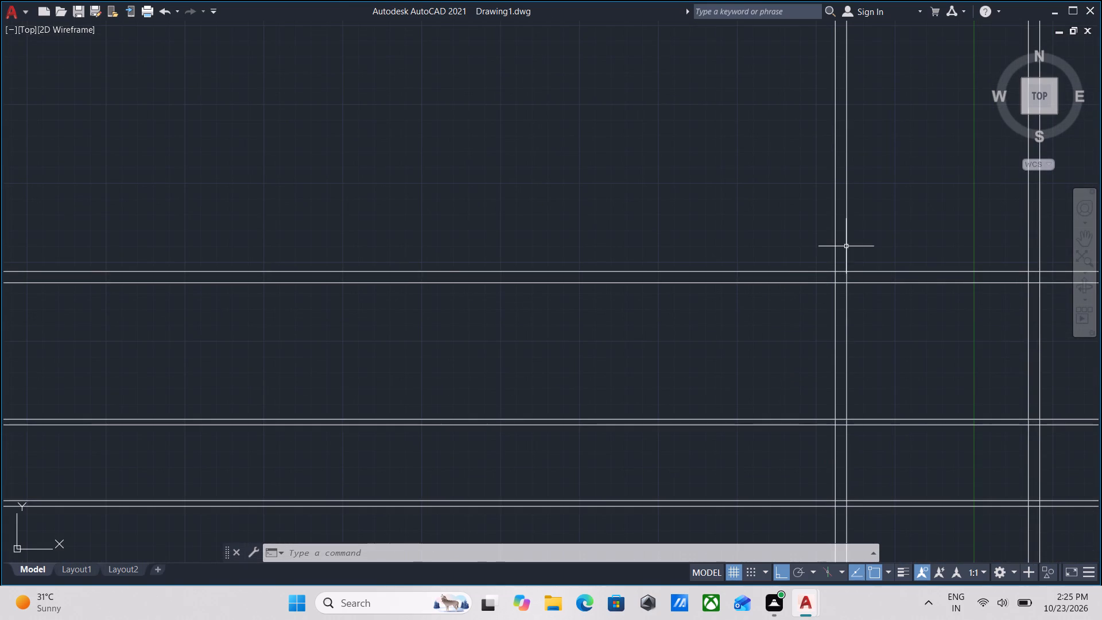
scroll(846, 246, down, 1)
middle_drag(846, 246, 812, 276)
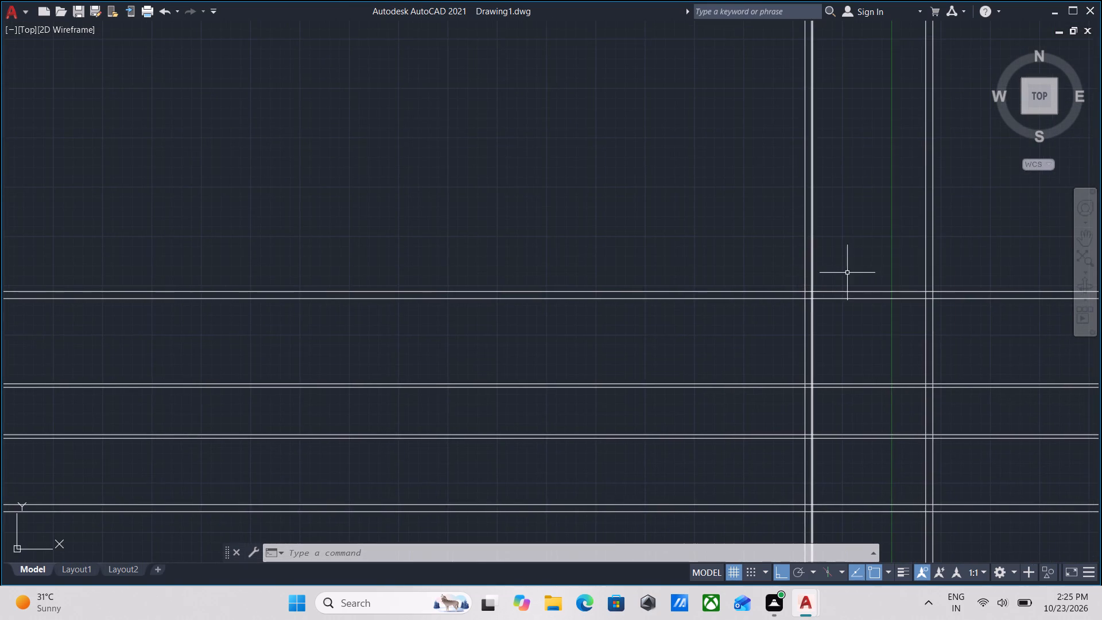
scroll(860, 272, down, 1)
middle_drag(860, 272, 842, 293)
text(tr)
key(Return)
click(907, 273)
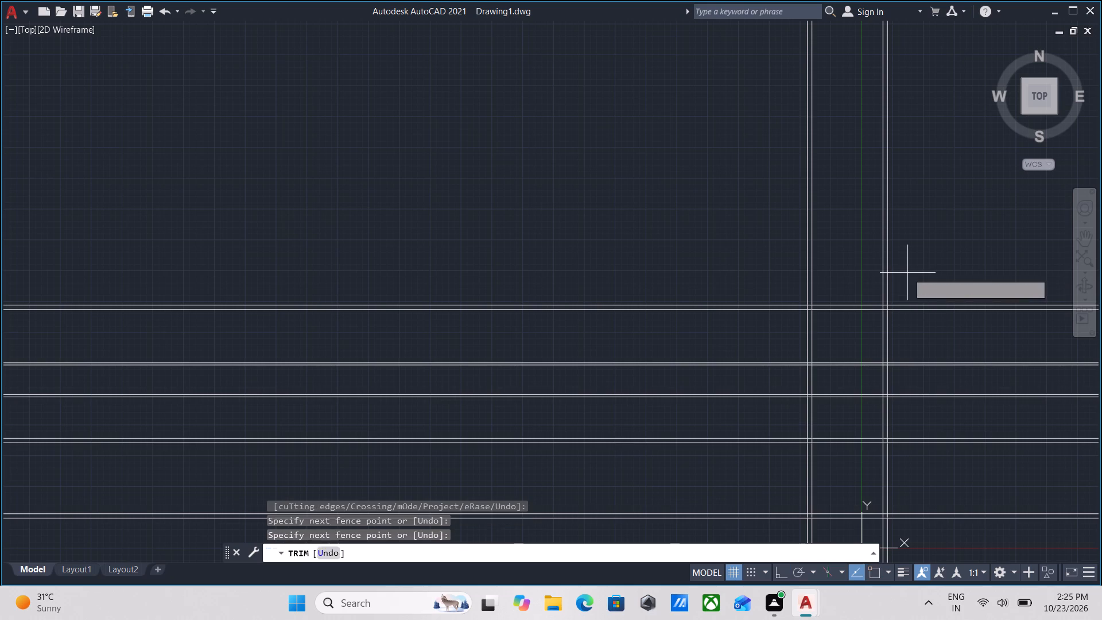
click(739, 262)
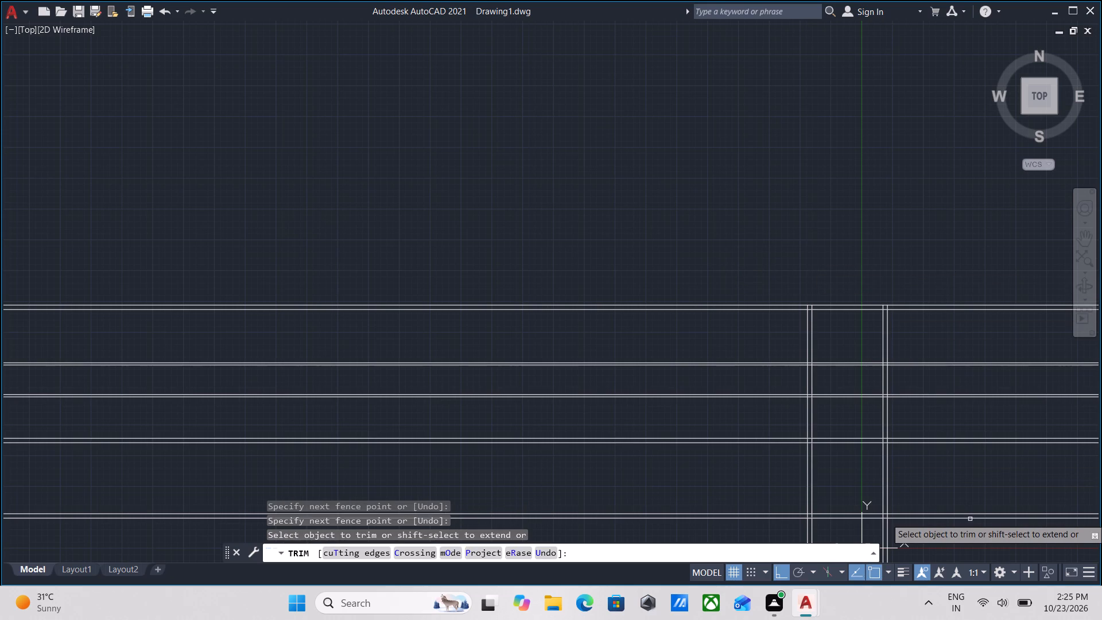
Trim all horizontal wall lines where they extend to the right of the rightmost vertical pair.
drag(983, 491, 983, 482)
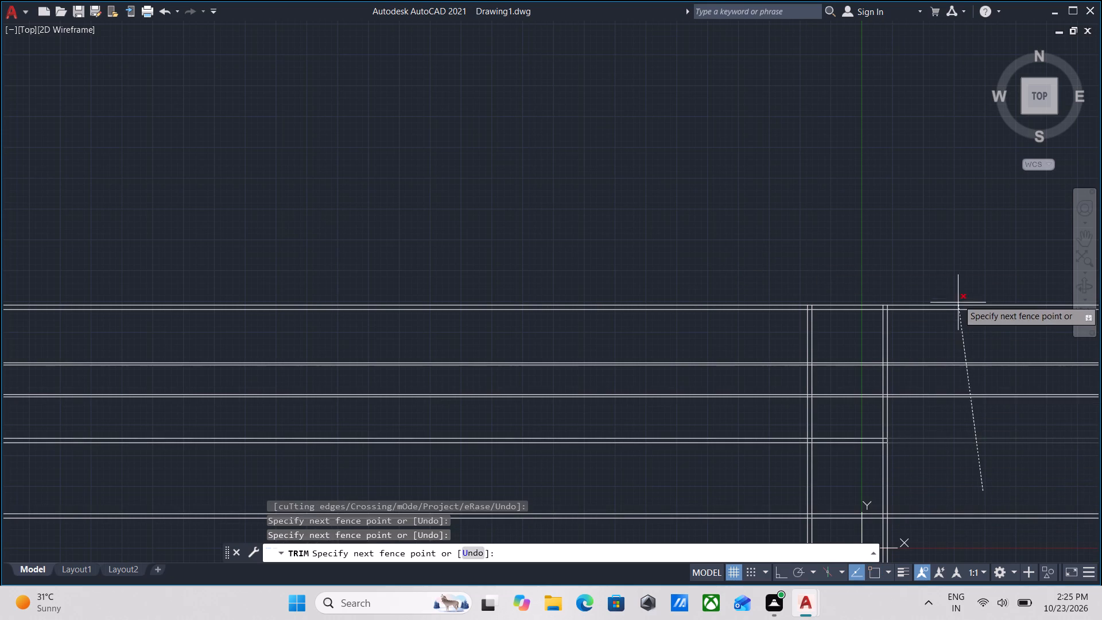
click(956, 275)
click(968, 540)
click(971, 447)
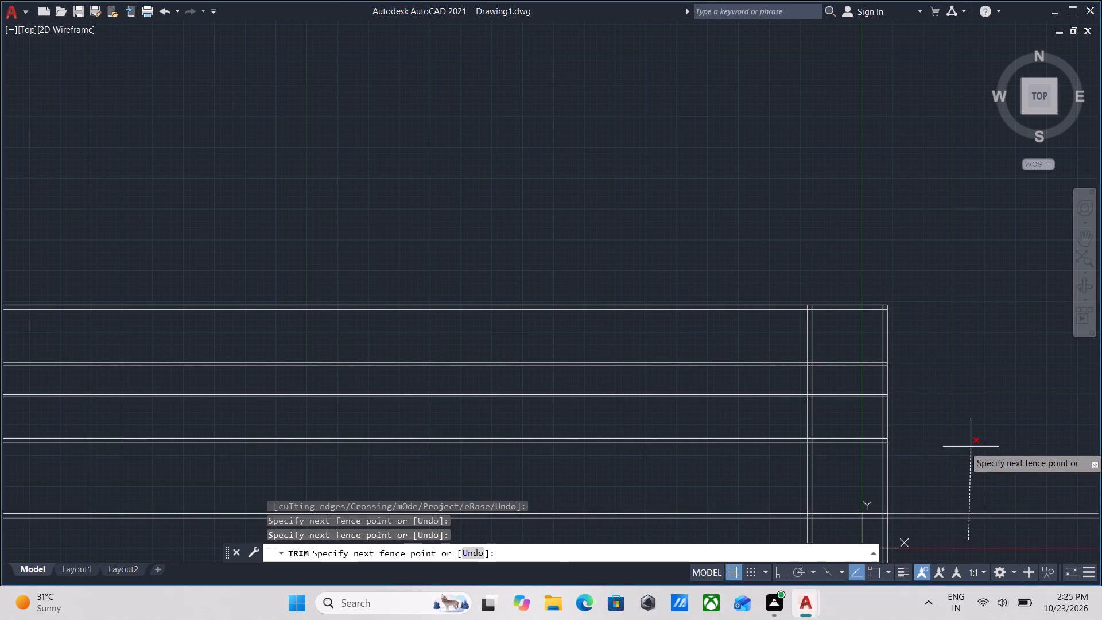
scroll(931, 439, up, 2)
middle_drag(931, 439, 1058, 417)
scroll(1061, 412, down, 2)
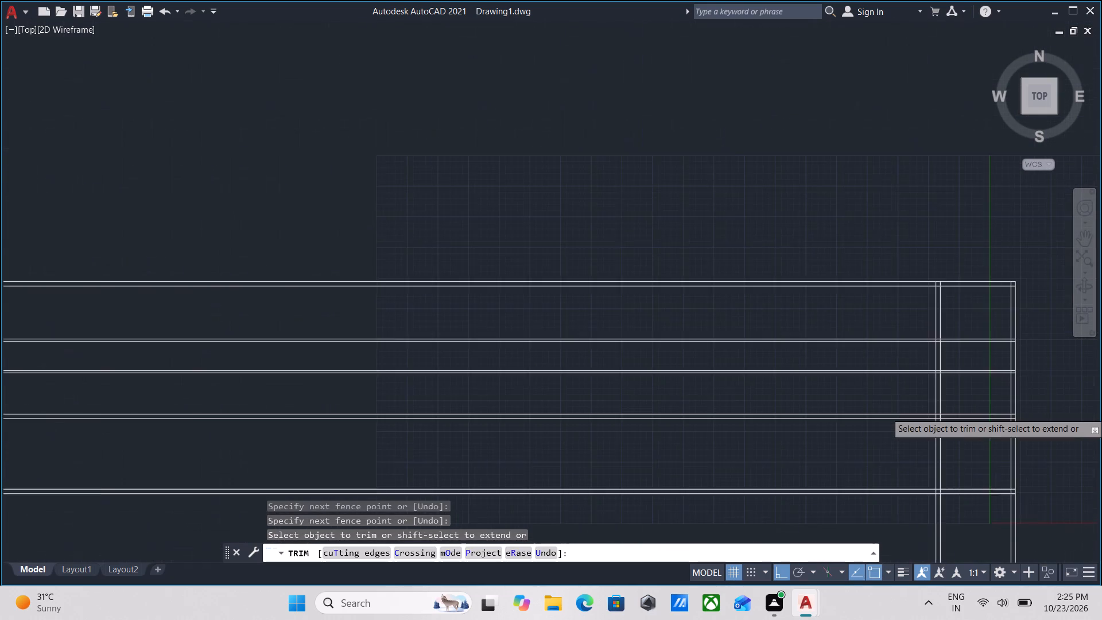
scroll(1061, 412, down, 1)
middle_drag(1061, 412, 1002, 395)
middle_drag(1018, 397, 976, 400)
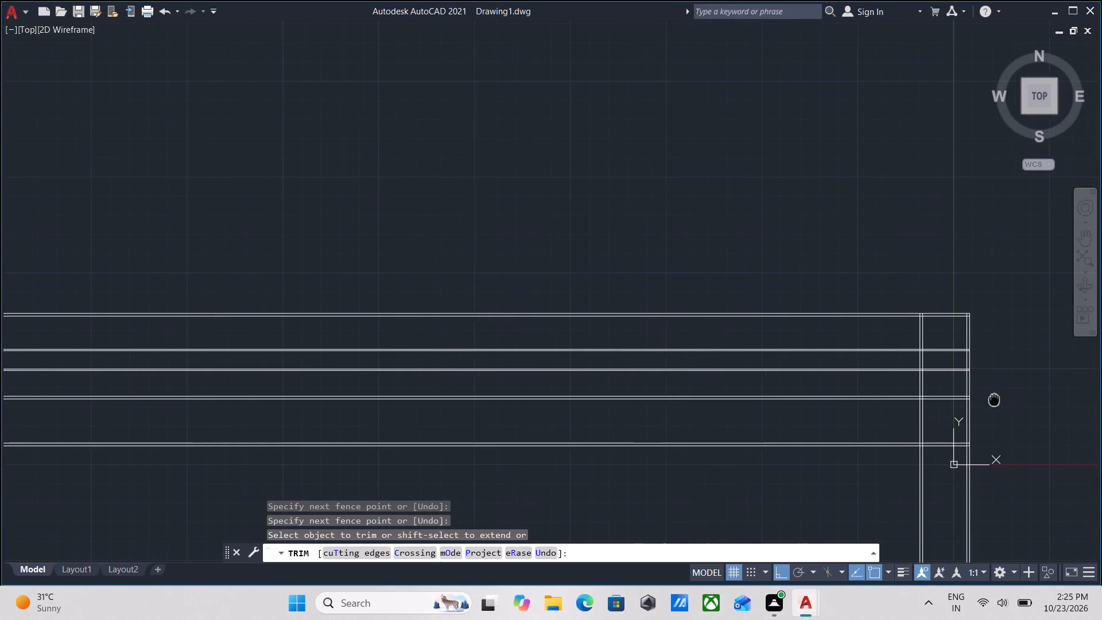
middle_drag(976, 400, 965, 400)
key(Escape)
Move the whole wall grid about 155'-9" horizontally to the right, using its upper-right corner as base point.
click(948, 525)
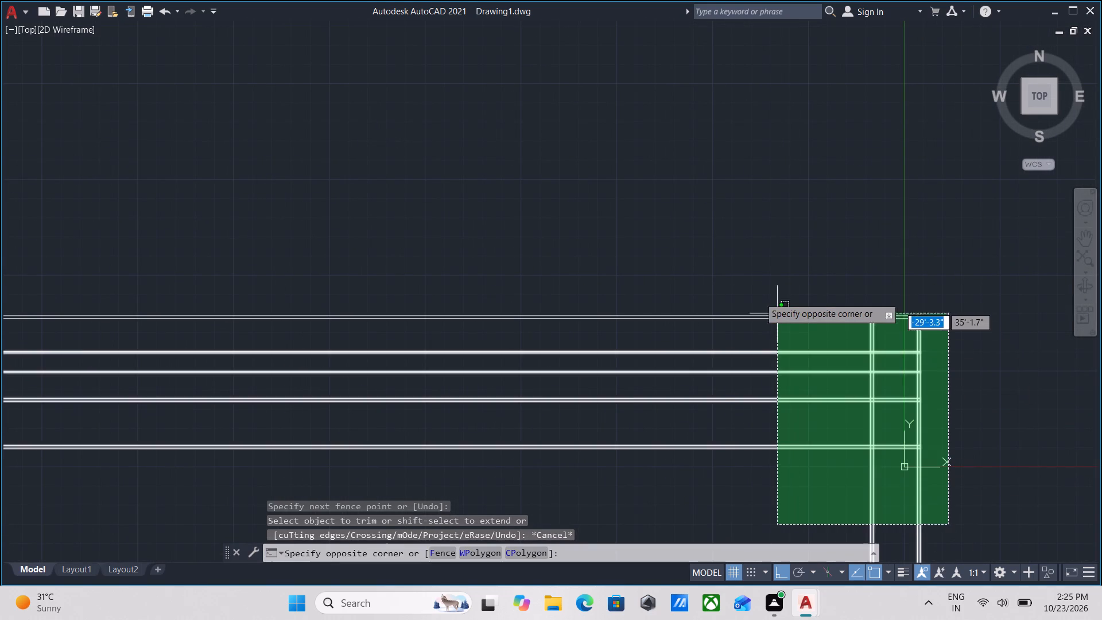
click(734, 272)
key(m)
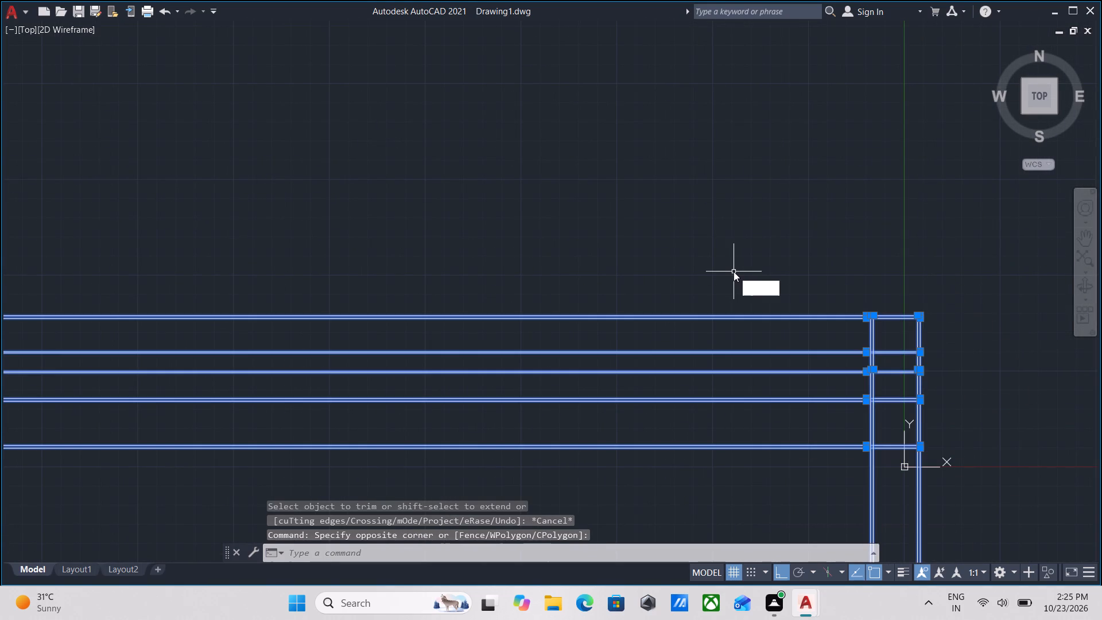
key(Return)
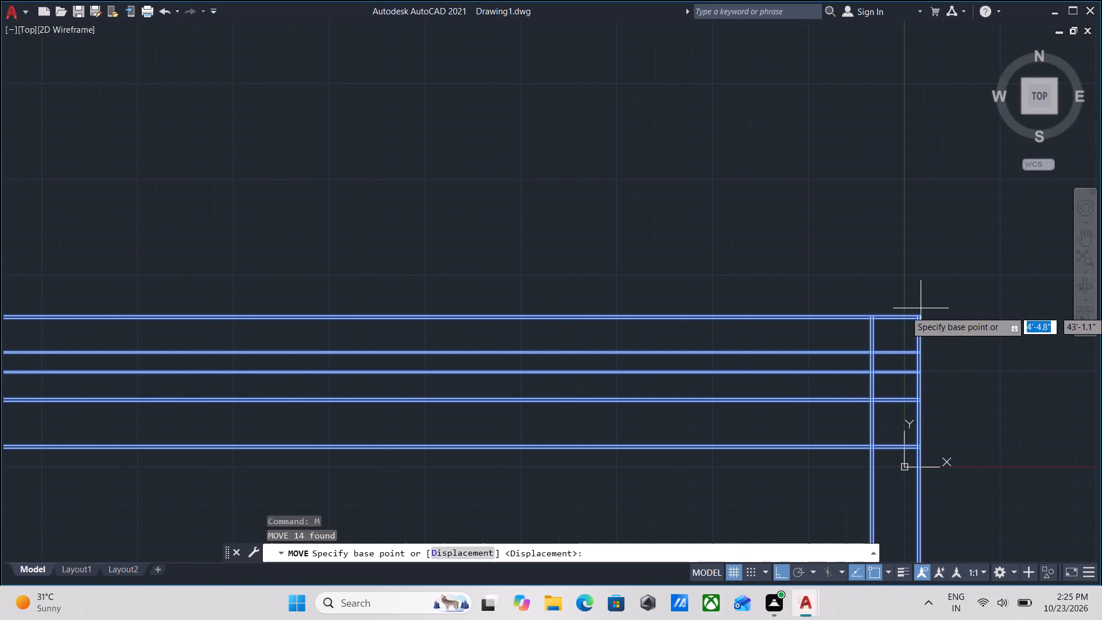
click(922, 313)
scroll(981, 311, down, 1)
middle_drag(981, 311, 548, 321)
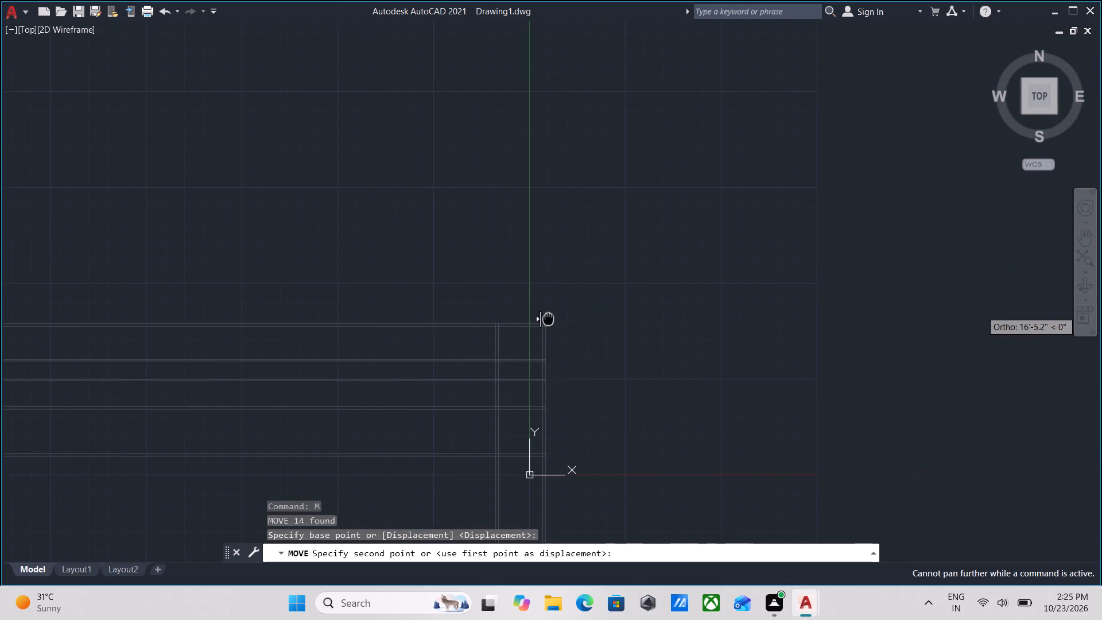
scroll(897, 316, down, 1)
middle_drag(886, 323, 670, 361)
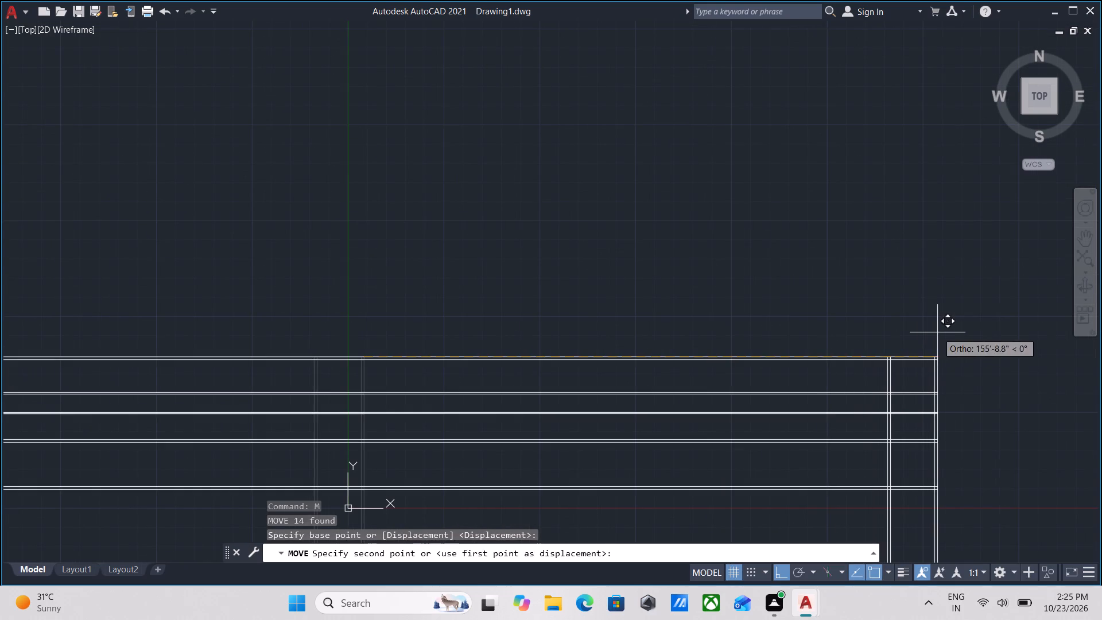
click(937, 332)
key(Escape)
Examine the relocated grid around its upper-right corner and the horizontal wall pairs below it.
scroll(898, 393, up, 2)
middle_drag(880, 379, 811, 368)
scroll(811, 368, up, 2)
scroll(818, 358, down, 1)
middle_drag(818, 358, 779, 375)
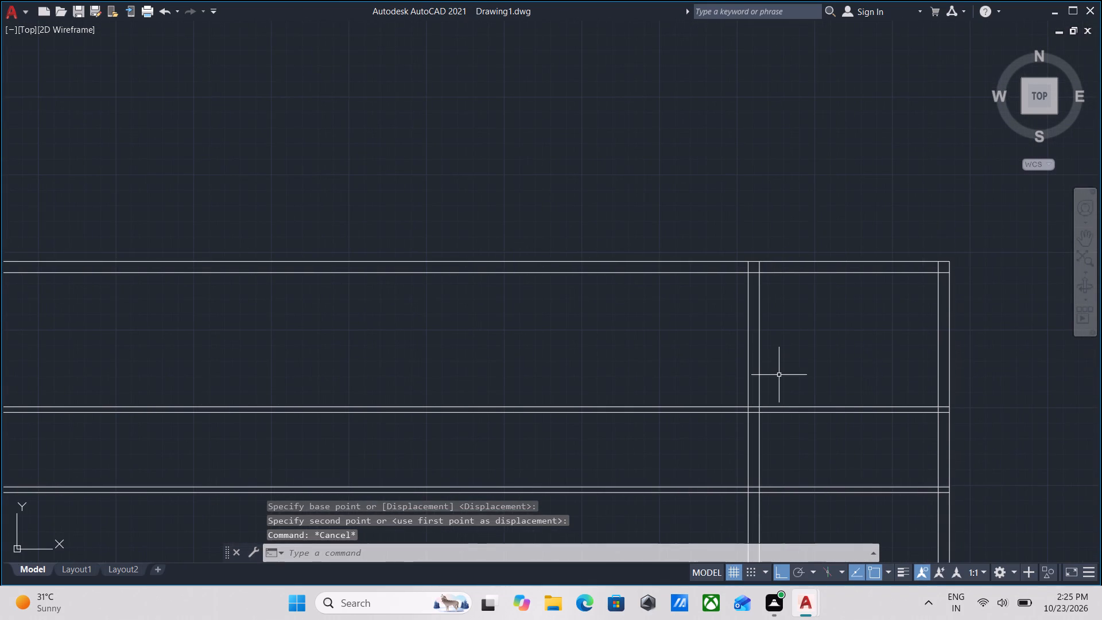
scroll(804, 338, up, 1)
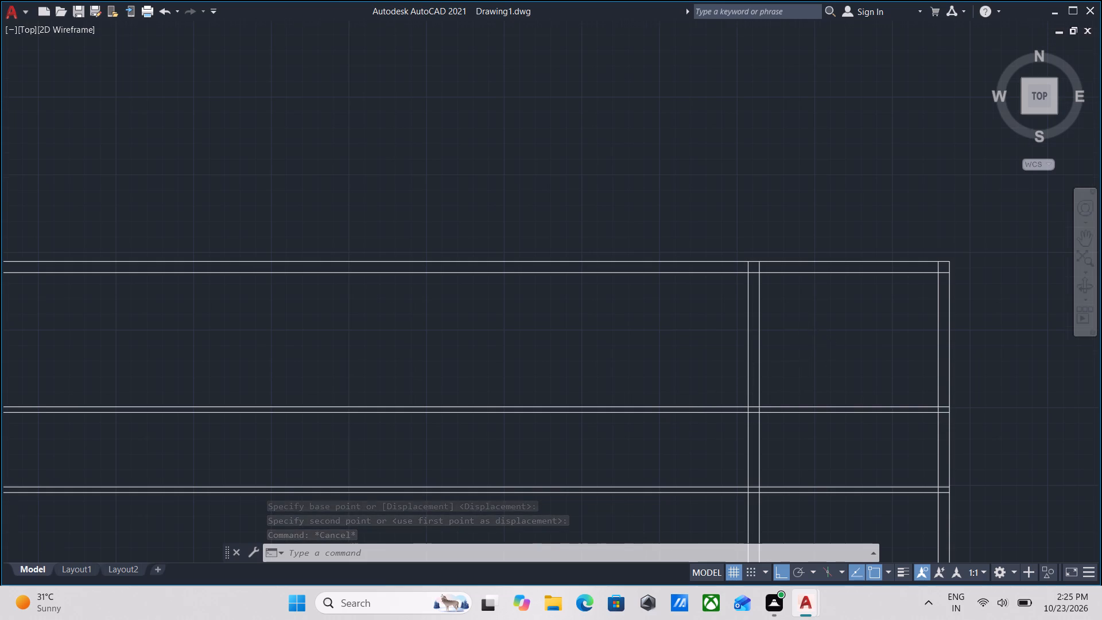
scroll(801, 338, down, 1)
middle_drag(801, 338, 860, 408)
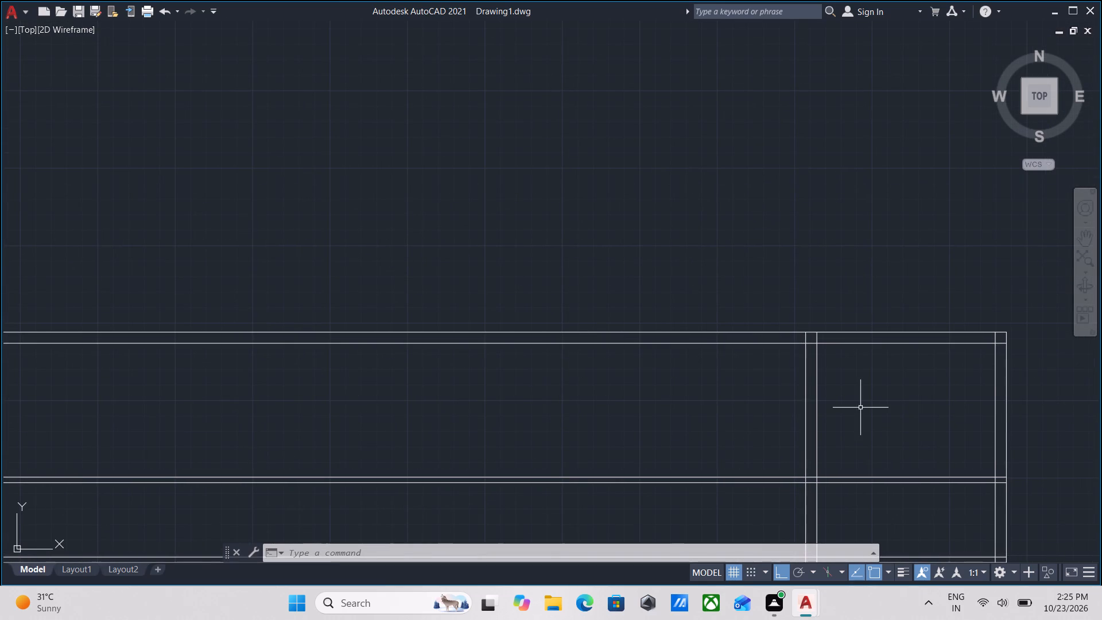
scroll(853, 392, down, 1)
middle_drag(853, 392, 876, 355)
scroll(876, 355, down, 3)
middle_drag(890, 418, 880, 372)
scroll(880, 372, up, 2)
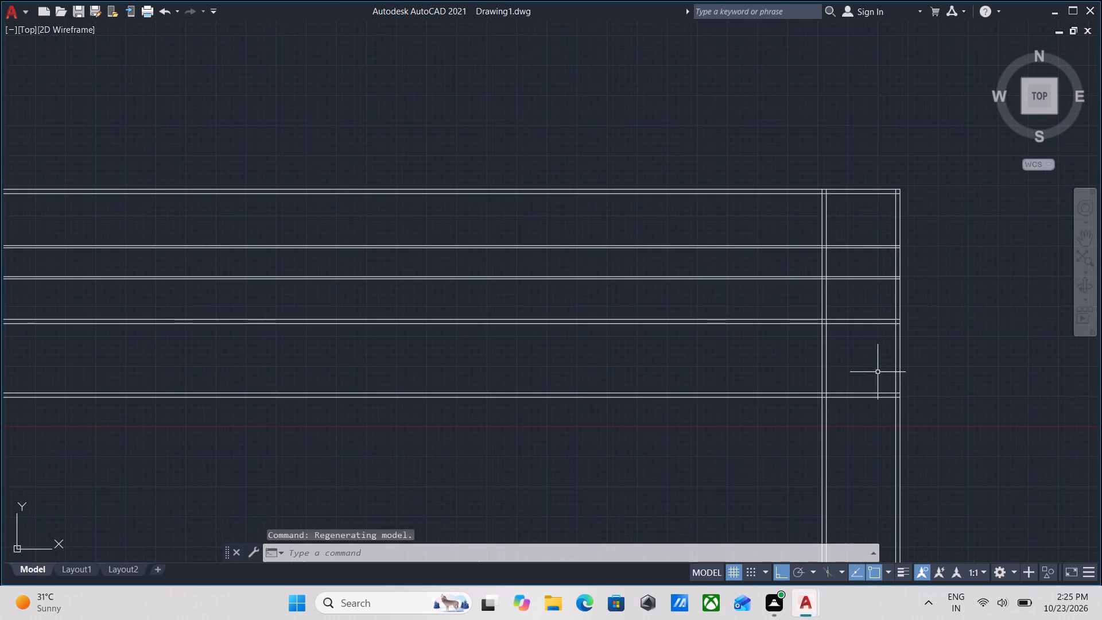
Trim the second vertical pair between the topmost horizontal wall pair and the horizontal pair just below it.
middle_drag(860, 365, 872, 479)
scroll(848, 339, up, 1)
middle_drag(848, 339, 849, 358)
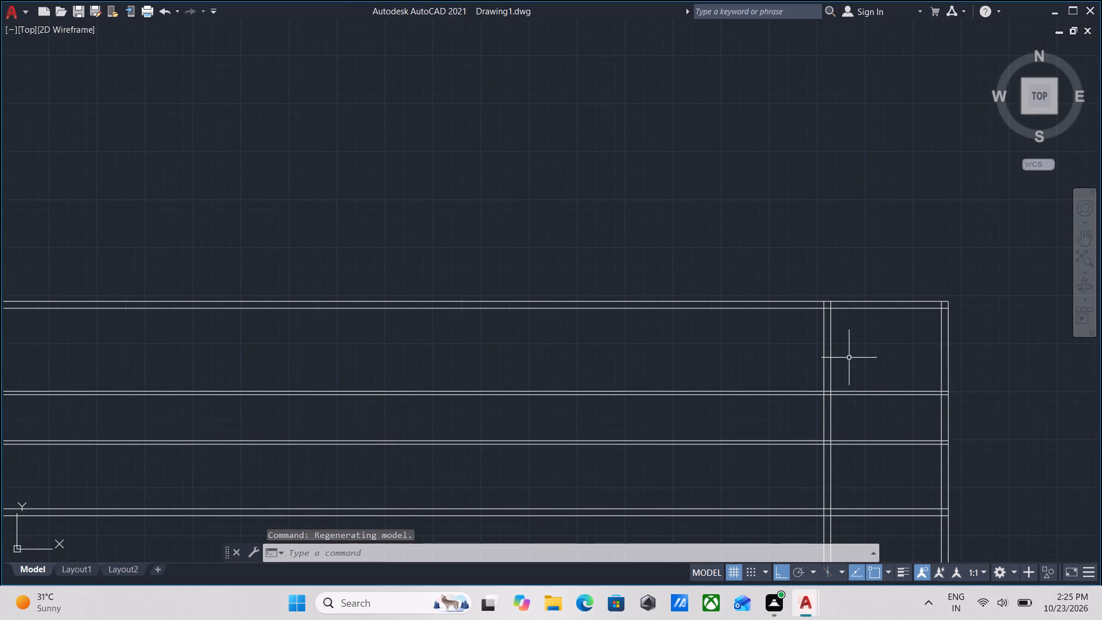
text(tr)
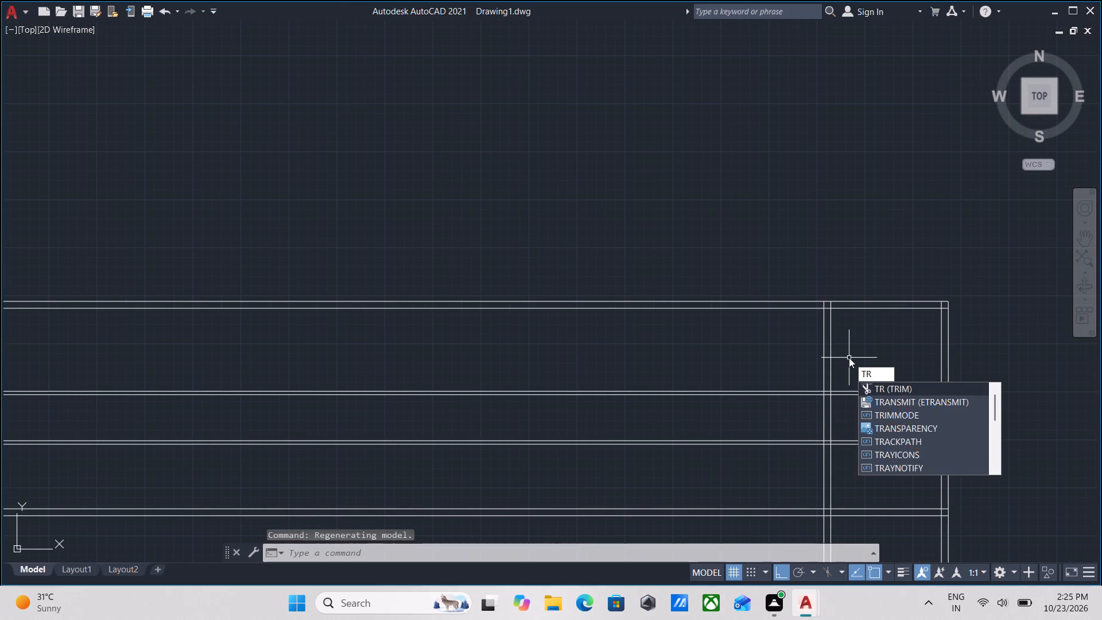
key(Return)
click(849, 358)
click(738, 357)
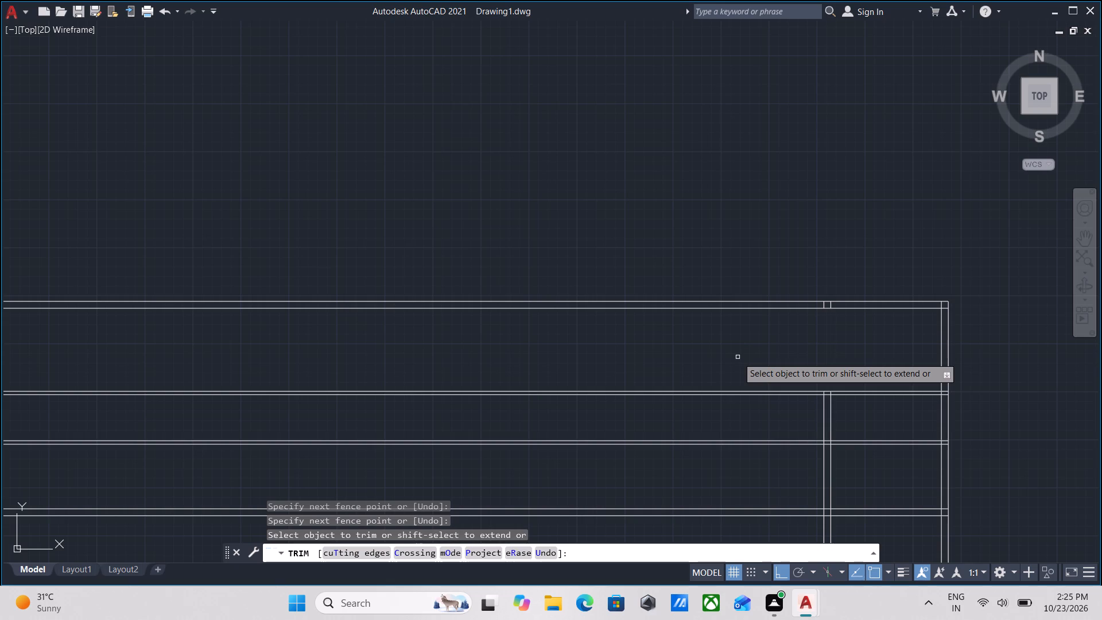
scroll(745, 352, down, 1)
middle_drag(745, 352, 747, 377)
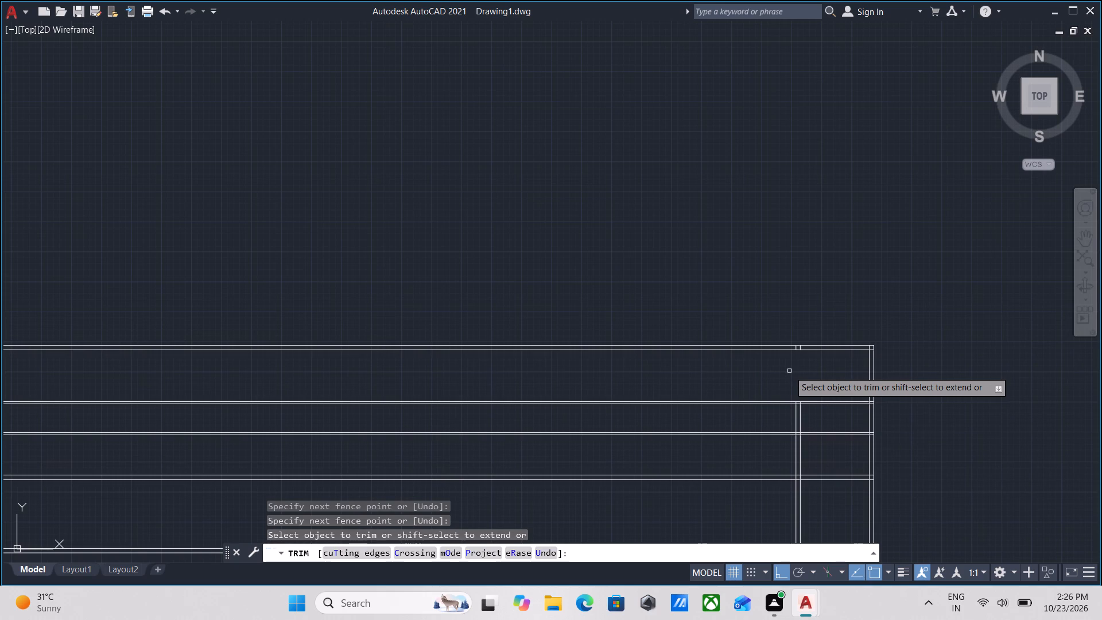
key(Escape)
Offset the inner line of the rightmost vertical wall pair 15' to the left.
scroll(876, 375, up, 3)
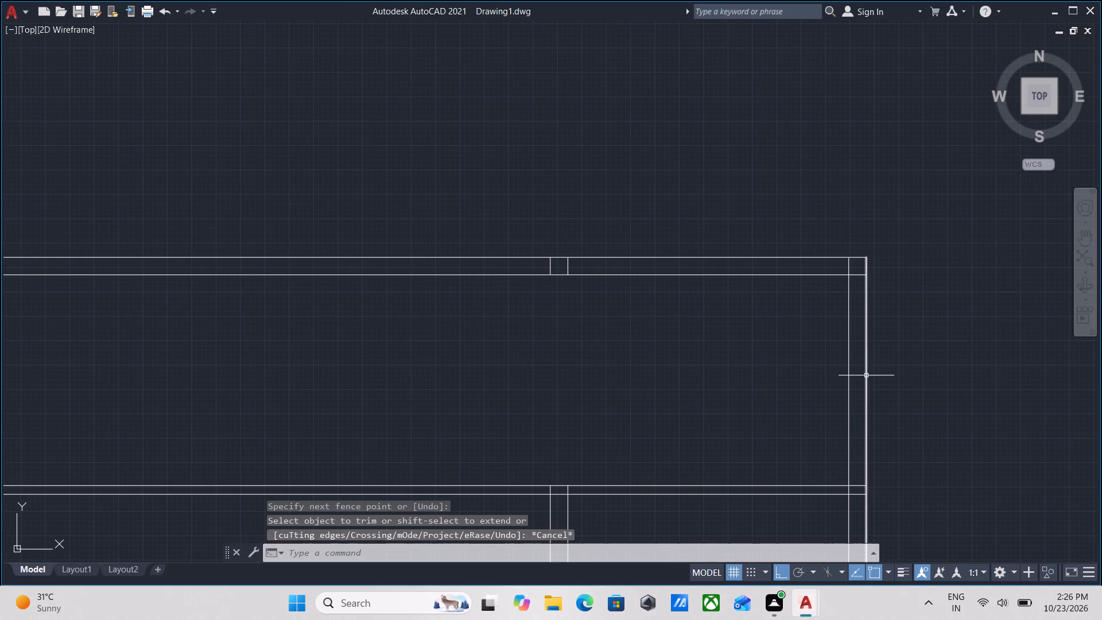
click(851, 388)
click(797, 369)
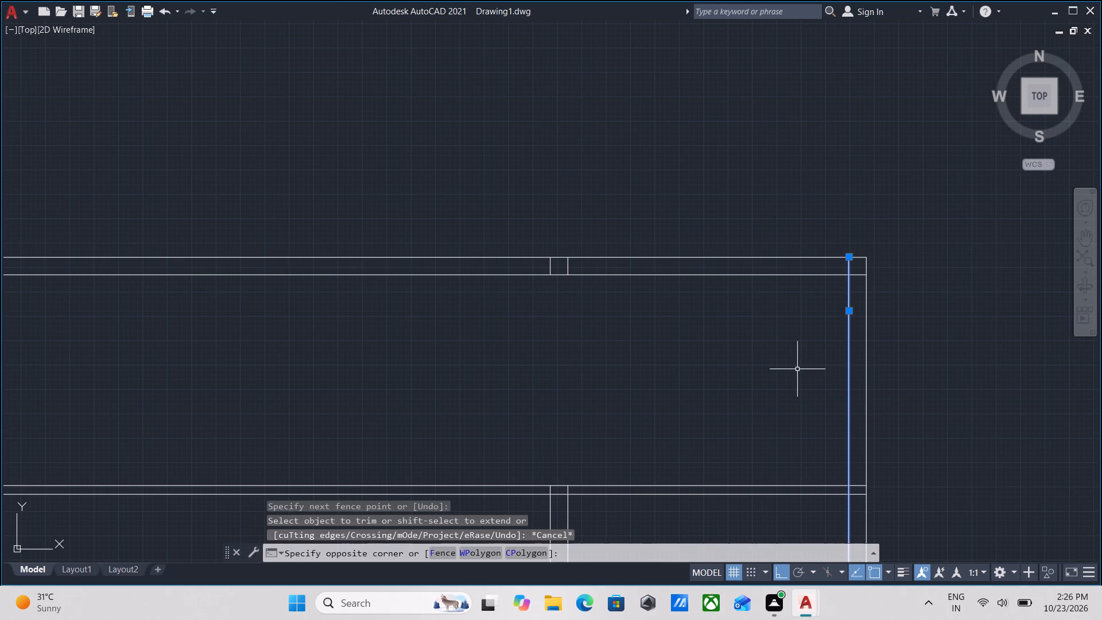
key(o)
key(Return)
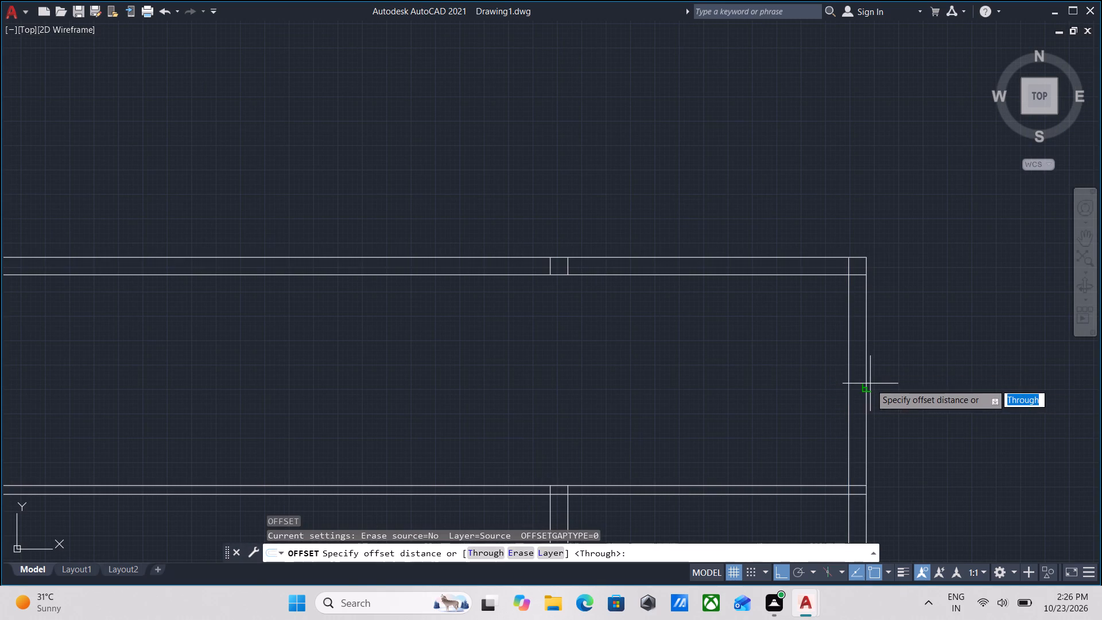
click(848, 385)
click(643, 361)
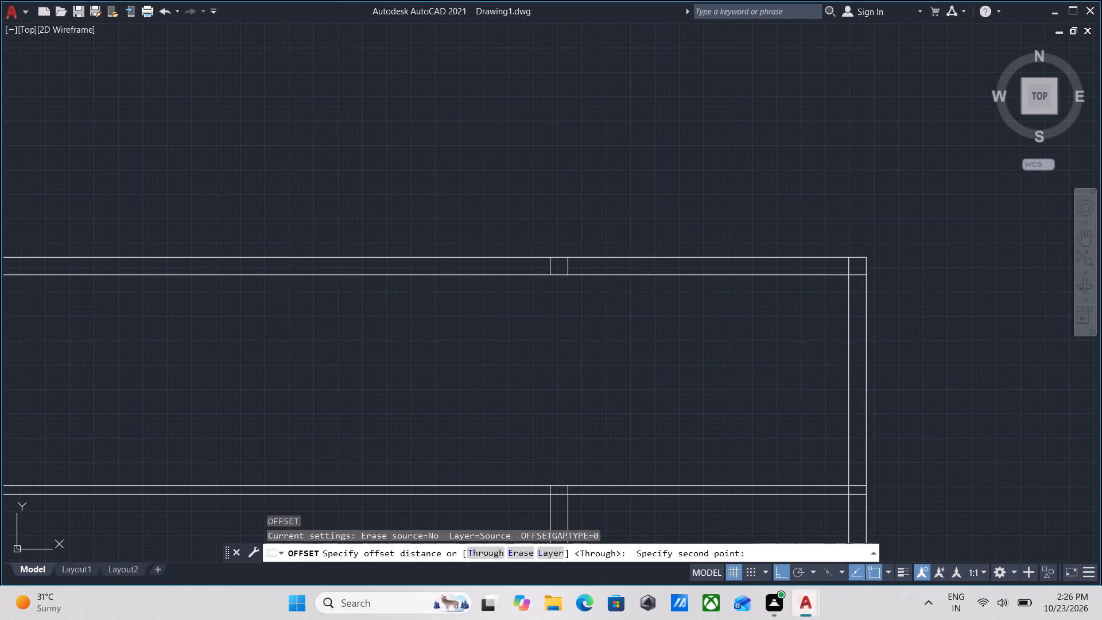
text(15)
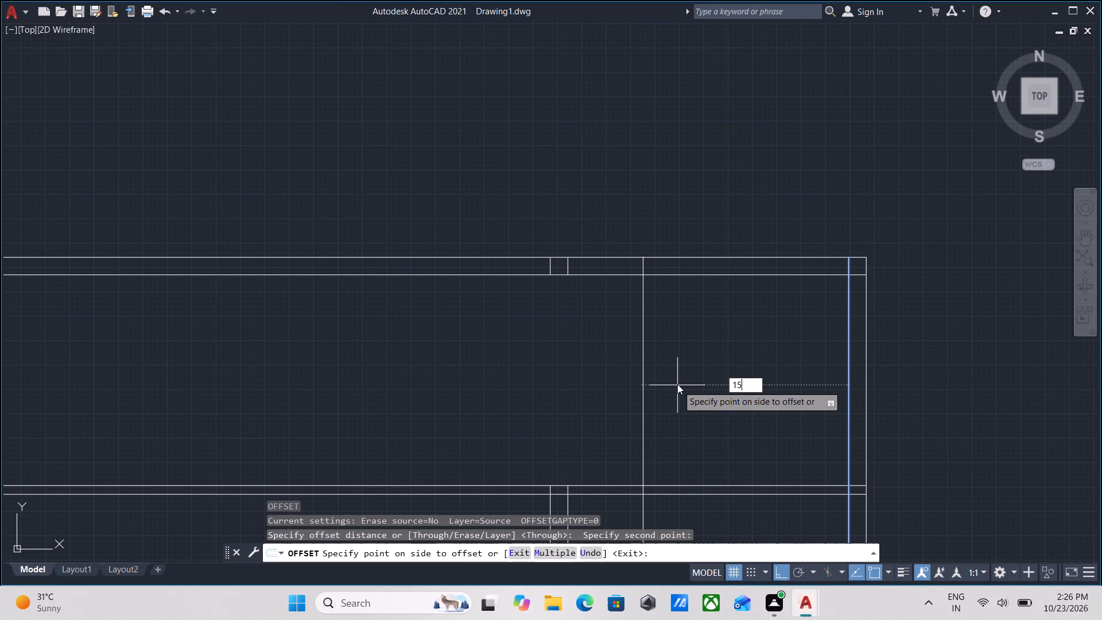
key(apostrophe)
key(Return)
scroll(678, 385, down, 2)
middle_drag(678, 385, 831, 356)
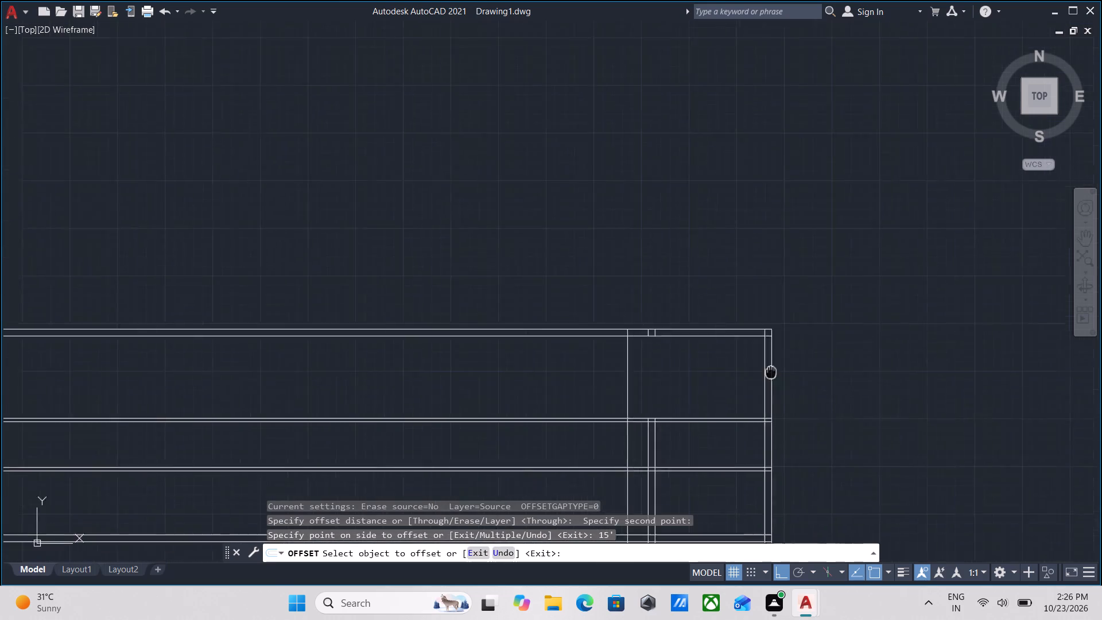
middle_drag(831, 356, 864, 339)
scroll(839, 356, down, 1)
middle_drag(839, 356, 829, 334)
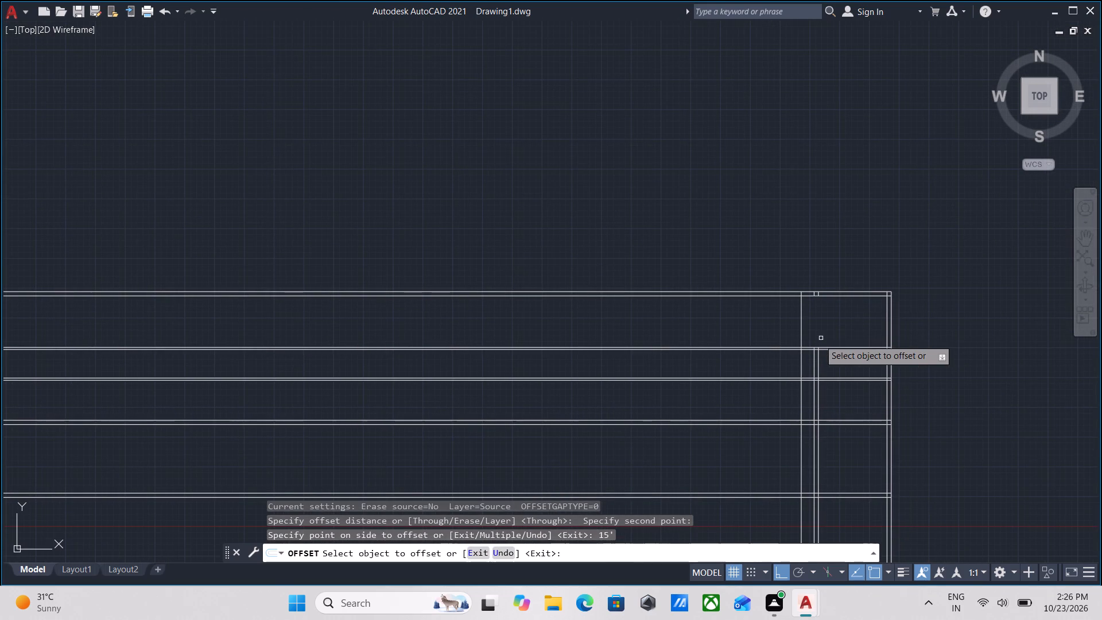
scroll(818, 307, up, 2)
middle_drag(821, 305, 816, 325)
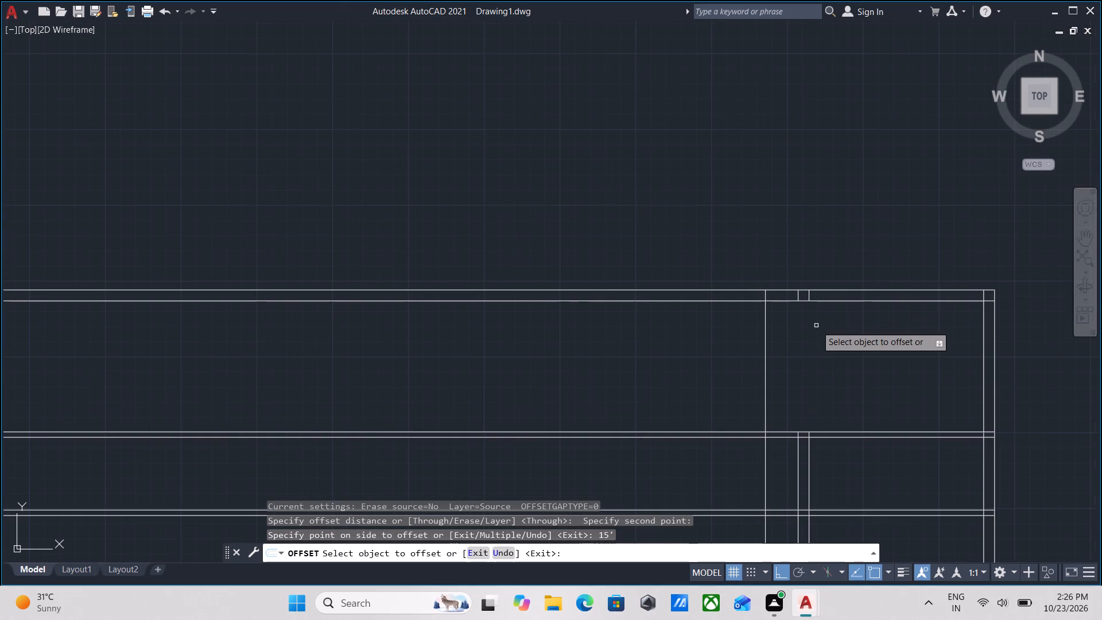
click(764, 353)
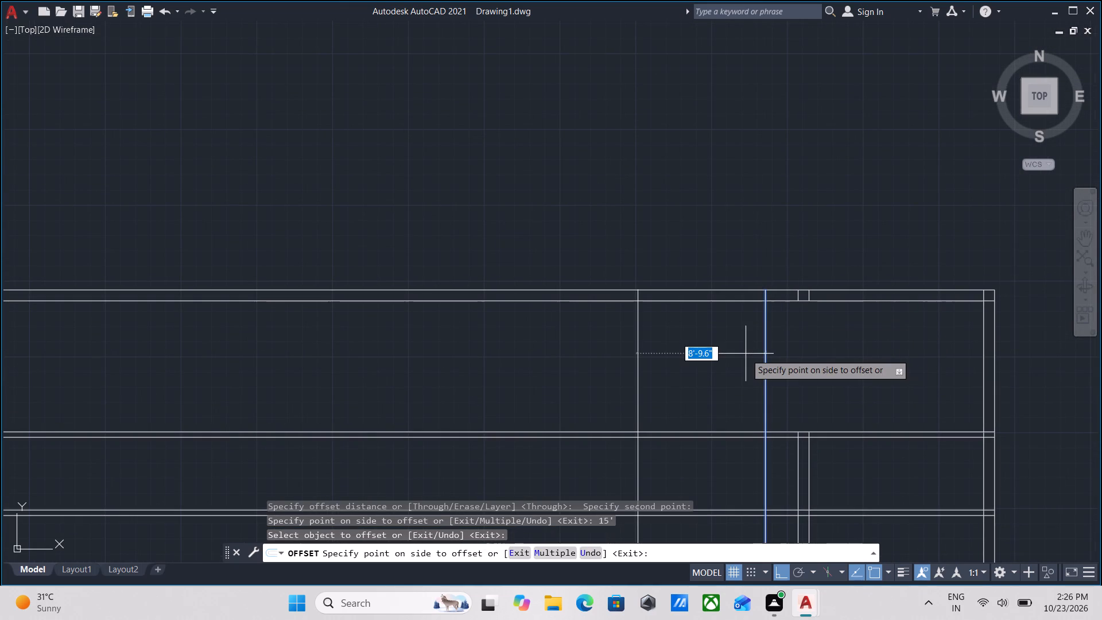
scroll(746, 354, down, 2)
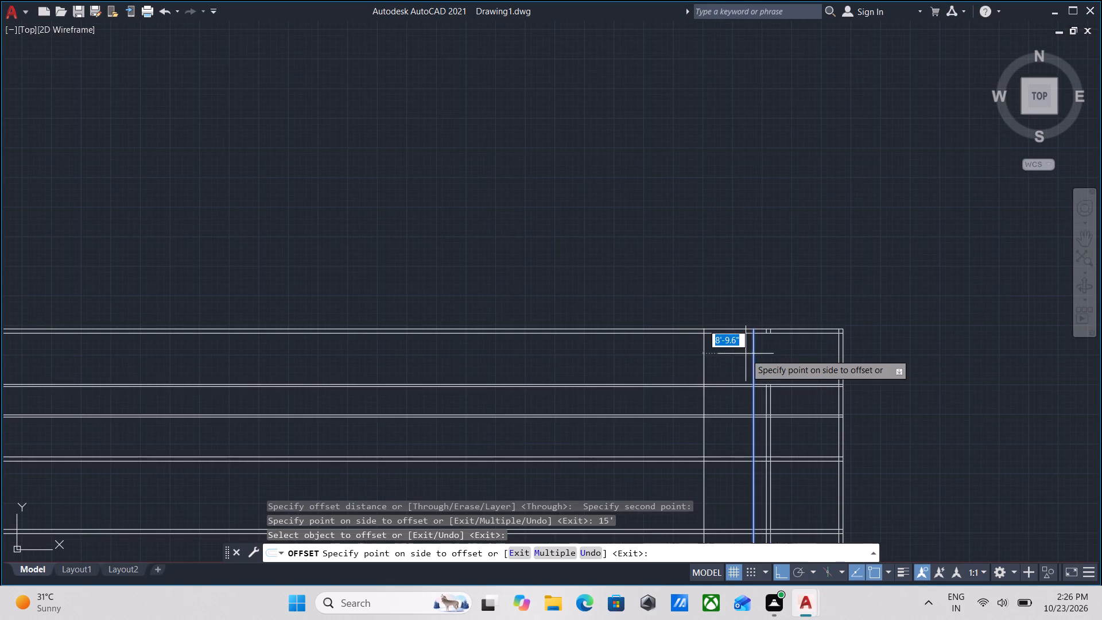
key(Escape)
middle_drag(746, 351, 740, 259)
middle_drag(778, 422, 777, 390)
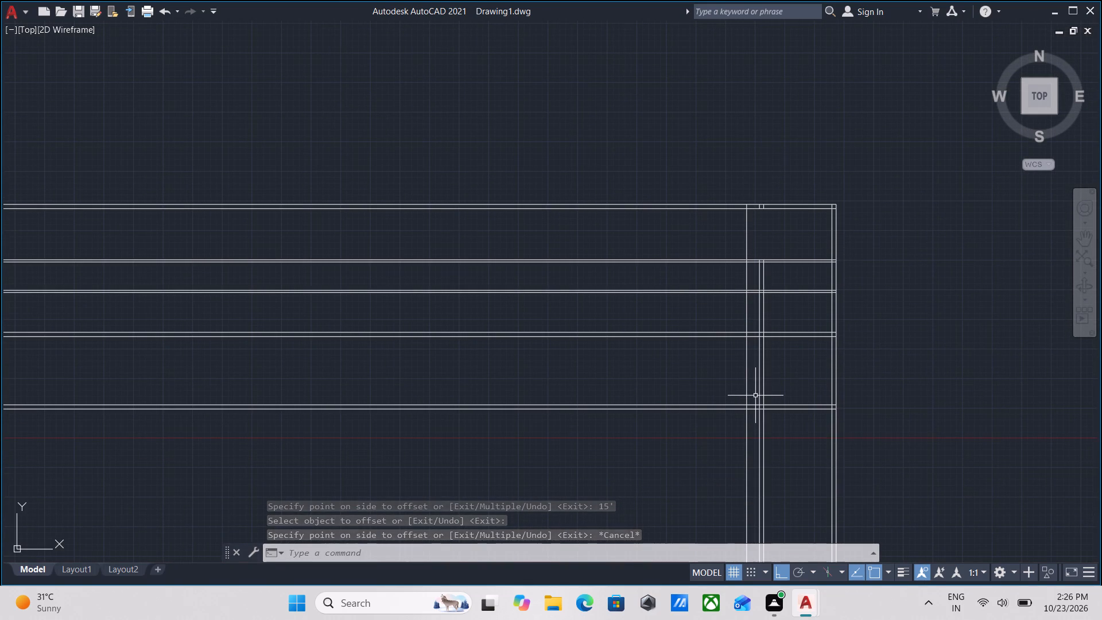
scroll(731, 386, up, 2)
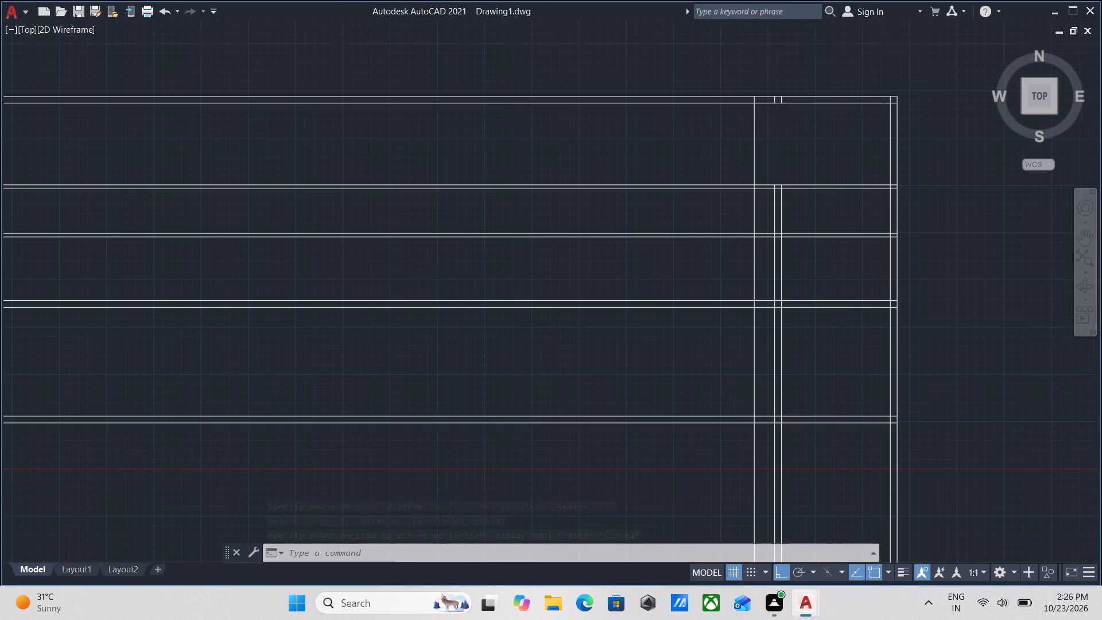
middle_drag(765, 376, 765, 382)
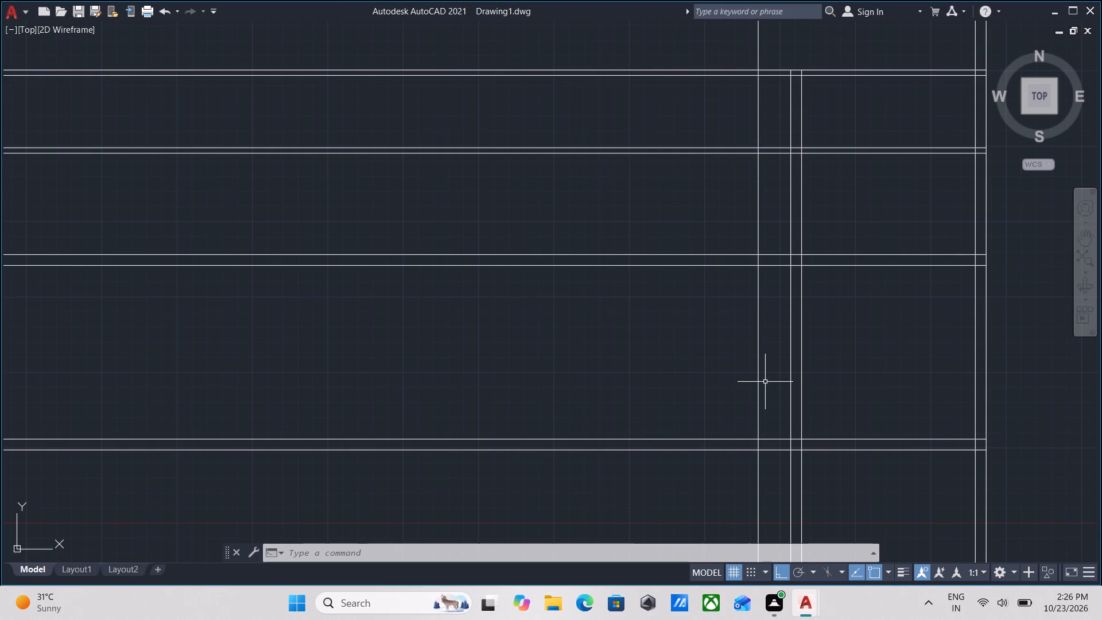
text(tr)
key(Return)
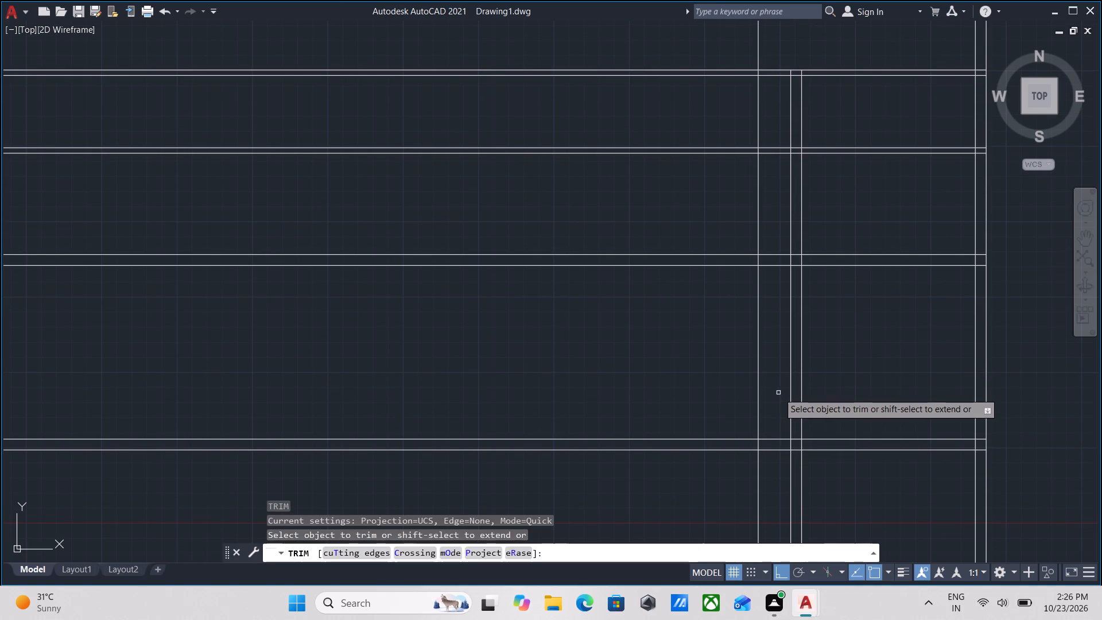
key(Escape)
Erase the single vertical line just left of the second vertical wall pair.
click(775, 391)
click(736, 349)
right_click(736, 349)
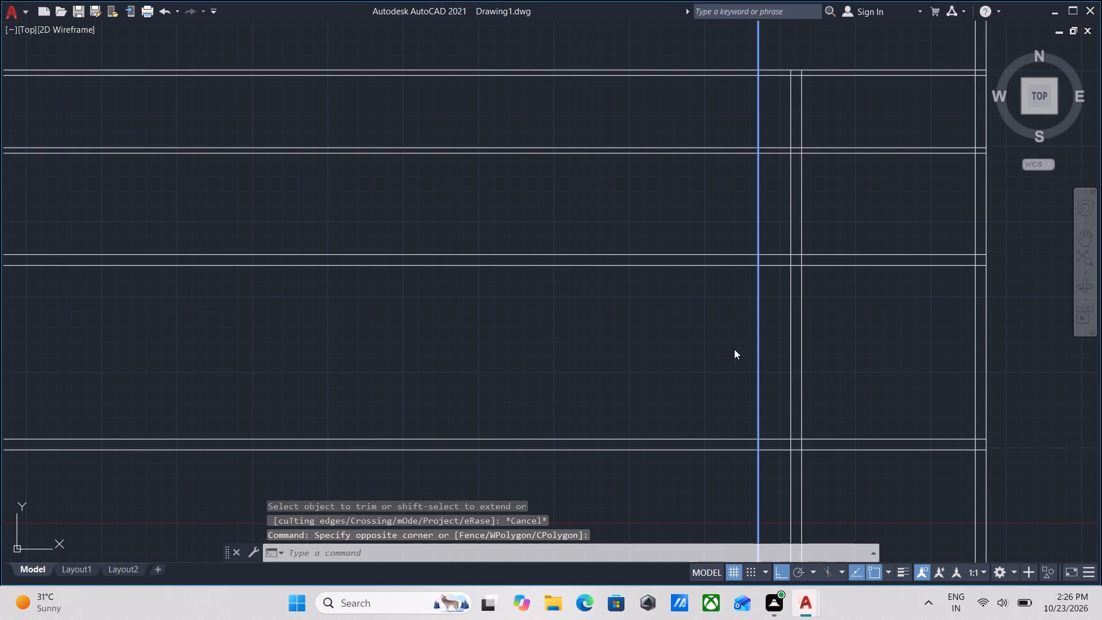
click(770, 315)
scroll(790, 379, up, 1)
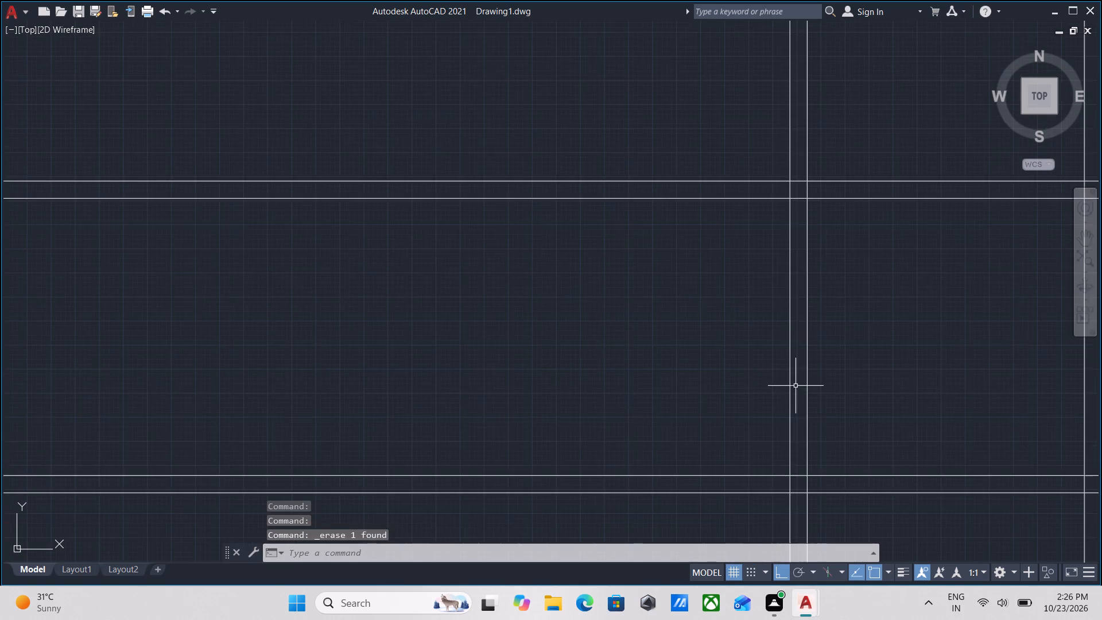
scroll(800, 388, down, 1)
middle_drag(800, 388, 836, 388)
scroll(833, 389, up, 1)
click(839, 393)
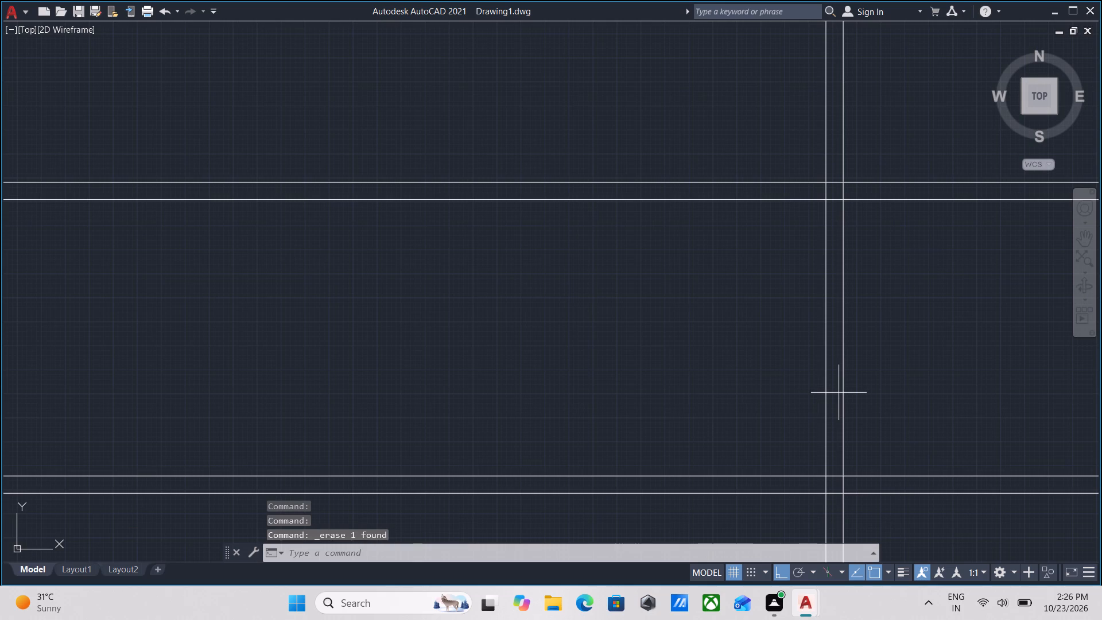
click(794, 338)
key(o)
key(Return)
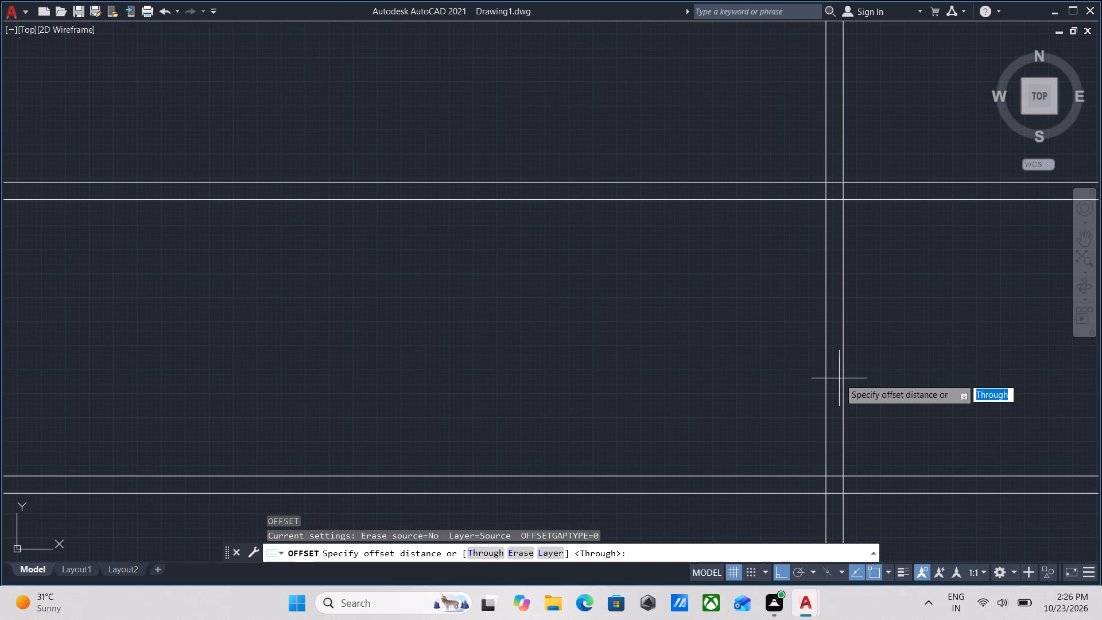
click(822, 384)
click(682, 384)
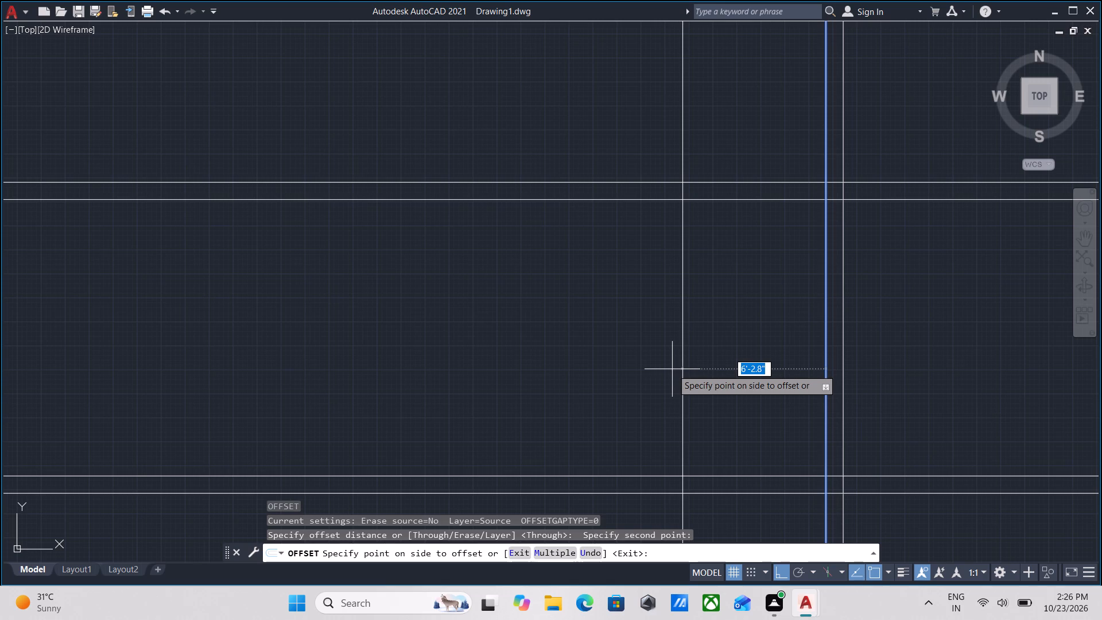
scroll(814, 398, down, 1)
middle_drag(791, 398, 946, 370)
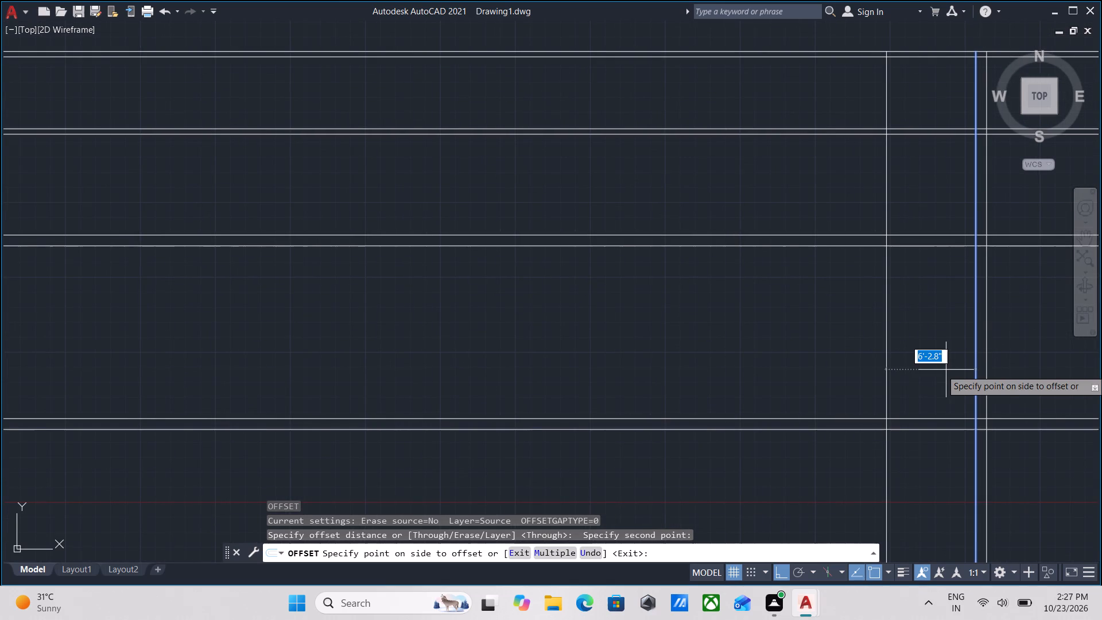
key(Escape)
Trim the overlapping inner wall lines at the grid's upper-right corner to form a clean corner.
scroll(946, 370, down, 1)
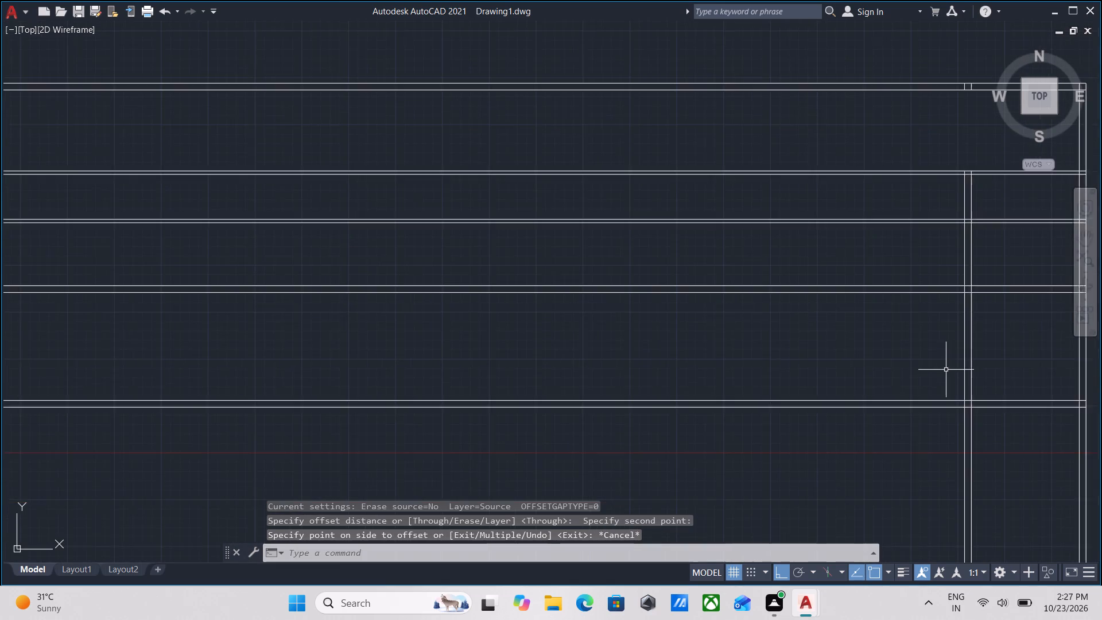
scroll(946, 370, down, 1)
middle_drag(946, 370, 942, 460)
middle_drag(937, 335, 923, 378)
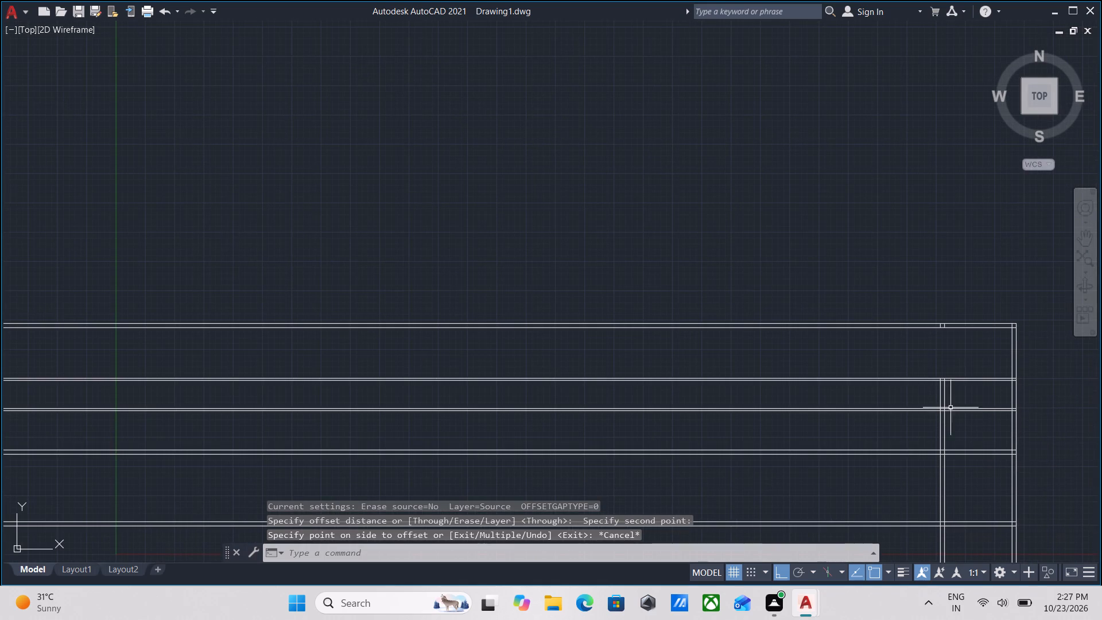
middle_drag(956, 435, 945, 371)
middle_drag(944, 367, 941, 473)
scroll(938, 378, up, 2)
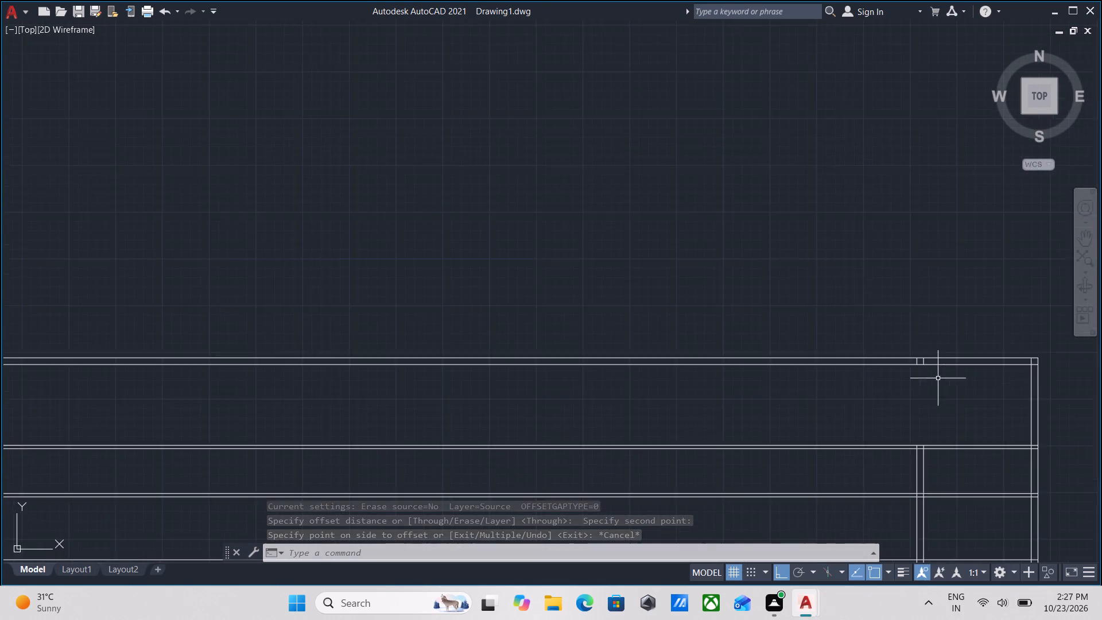
middle_drag(938, 378, 929, 402)
middle_drag(956, 394, 785, 391)
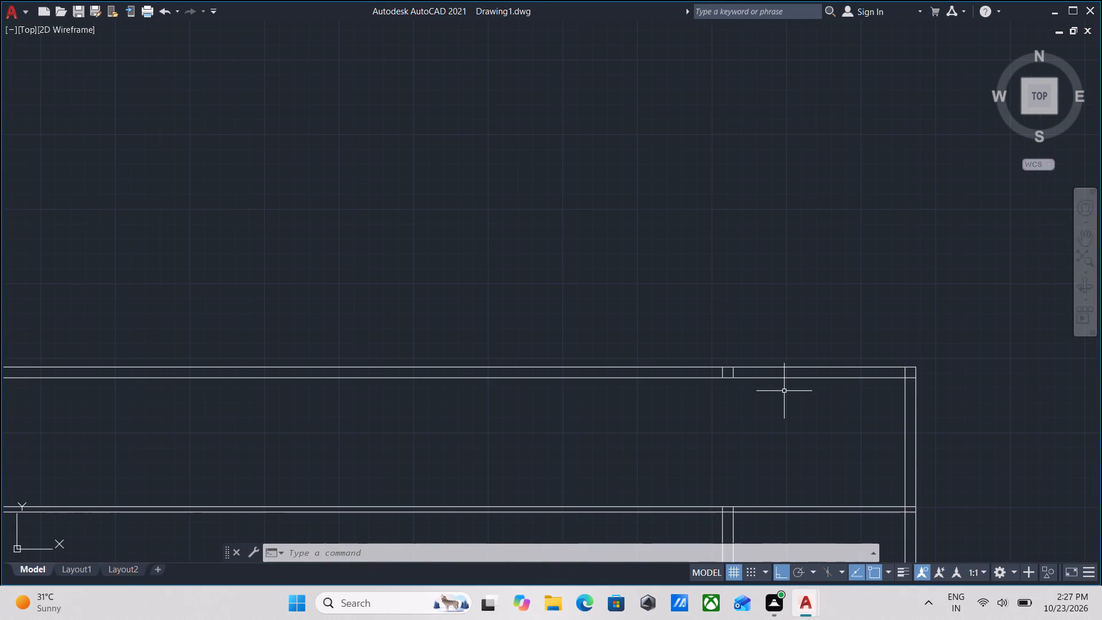
text(tr)
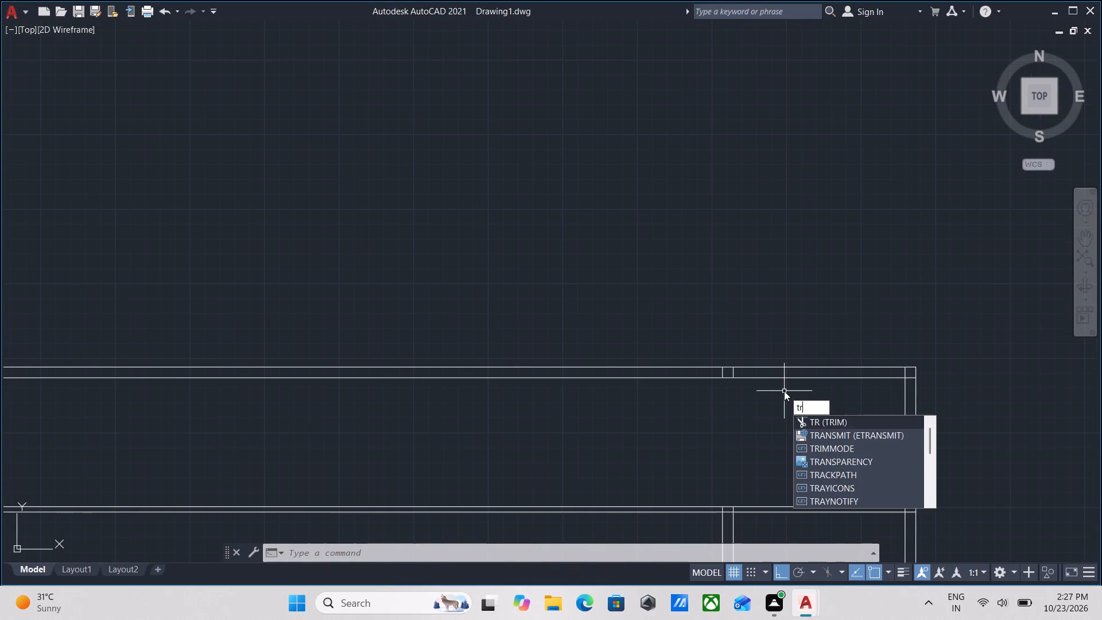
key(Return)
scroll(928, 375, up, 2)
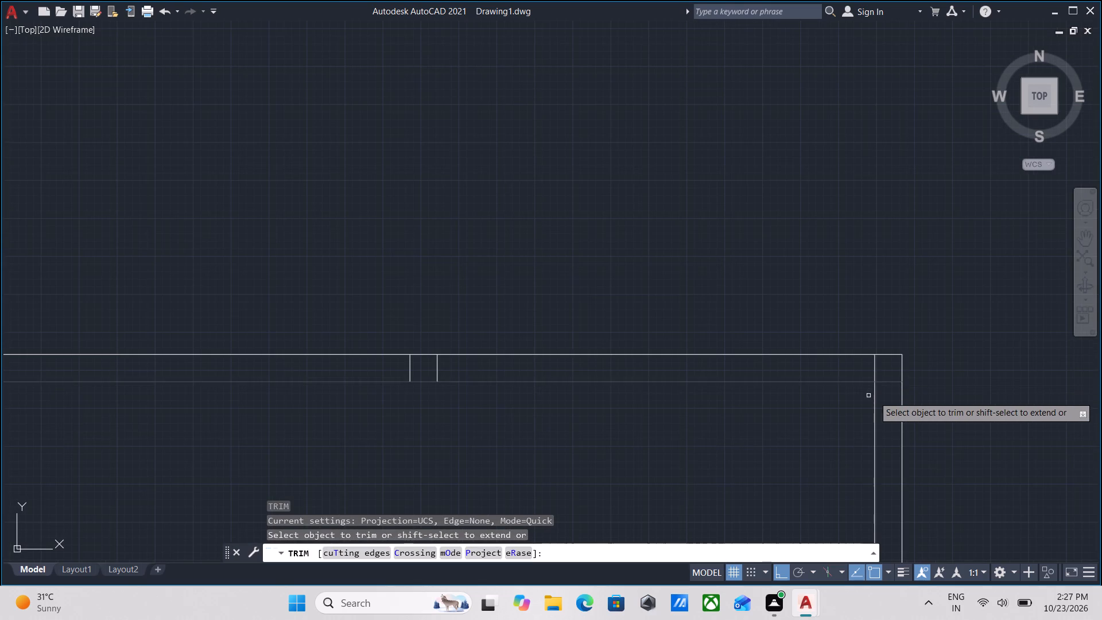
click(885, 396)
click(885, 370)
click(886, 375)
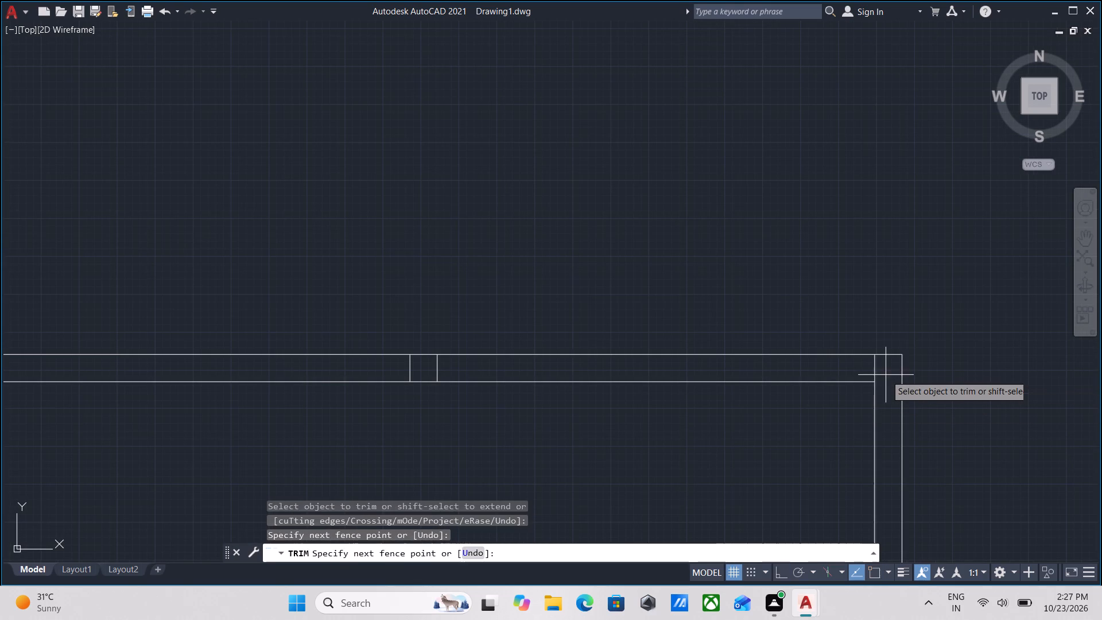
click(835, 371)
key(Escape)
Trim the crossing lines where the second horizontal wall pair meets the rightmost vertical wall pair, leaving an open T-junction.
scroll(719, 379, down, 2)
middle_drag(719, 379, 870, 340)
scroll(884, 337, down, 2)
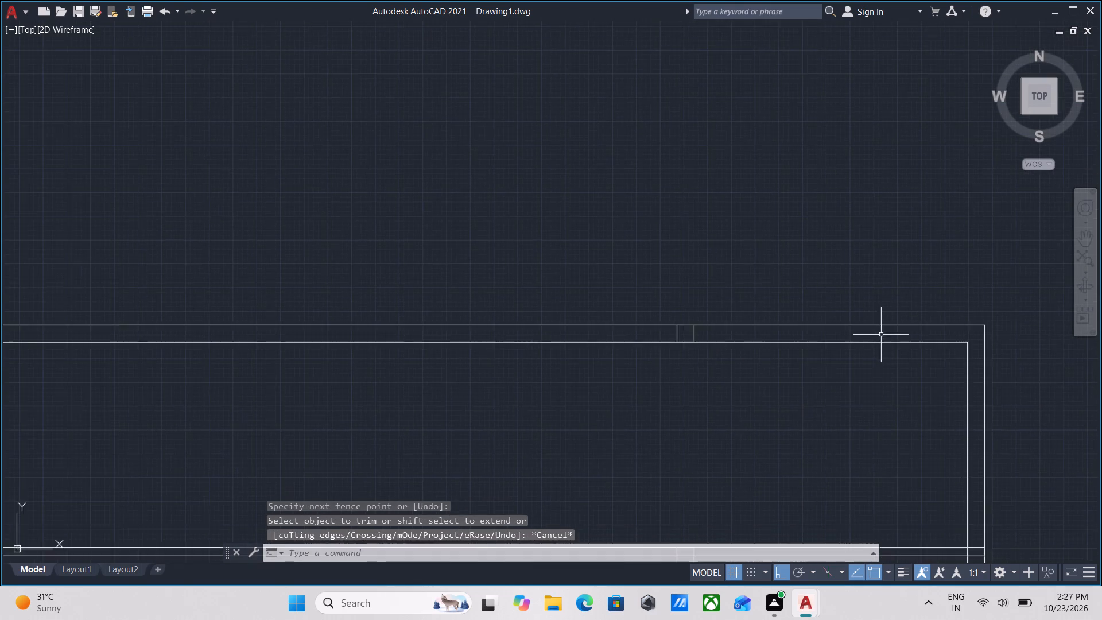
scroll(884, 341, down, 2)
scroll(902, 427, up, 3)
scroll(871, 360, up, 1)
middle_drag(877, 354, 806, 462)
scroll(807, 462, down, 2)
scroll(806, 462, up, 1)
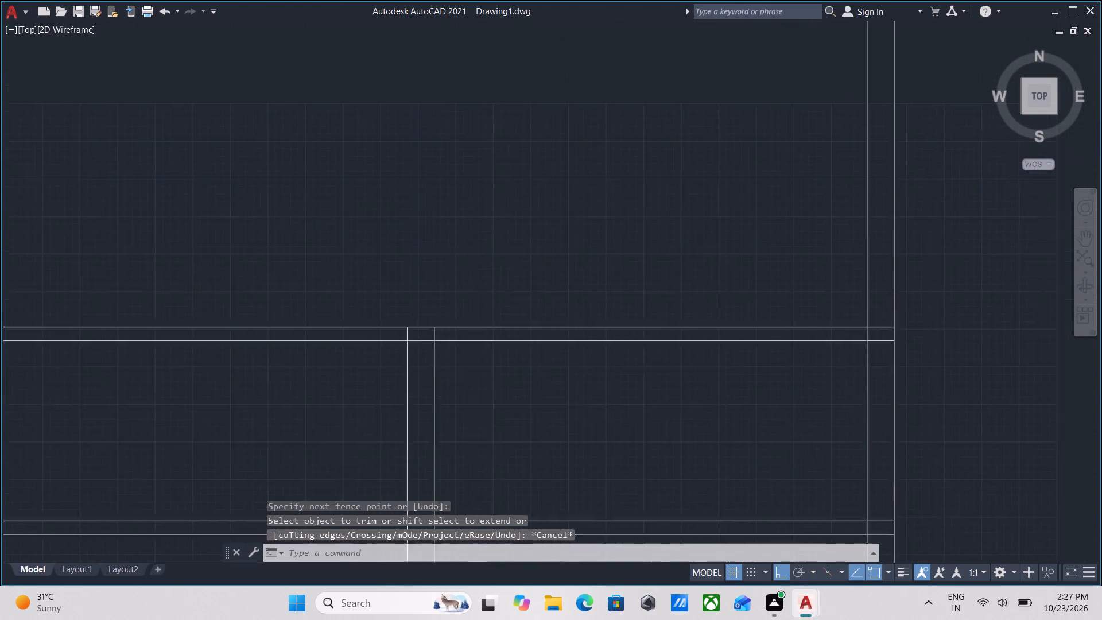
middle_drag(844, 417, 839, 442)
scroll(849, 414, up, 1)
middle_drag(849, 414, 843, 452)
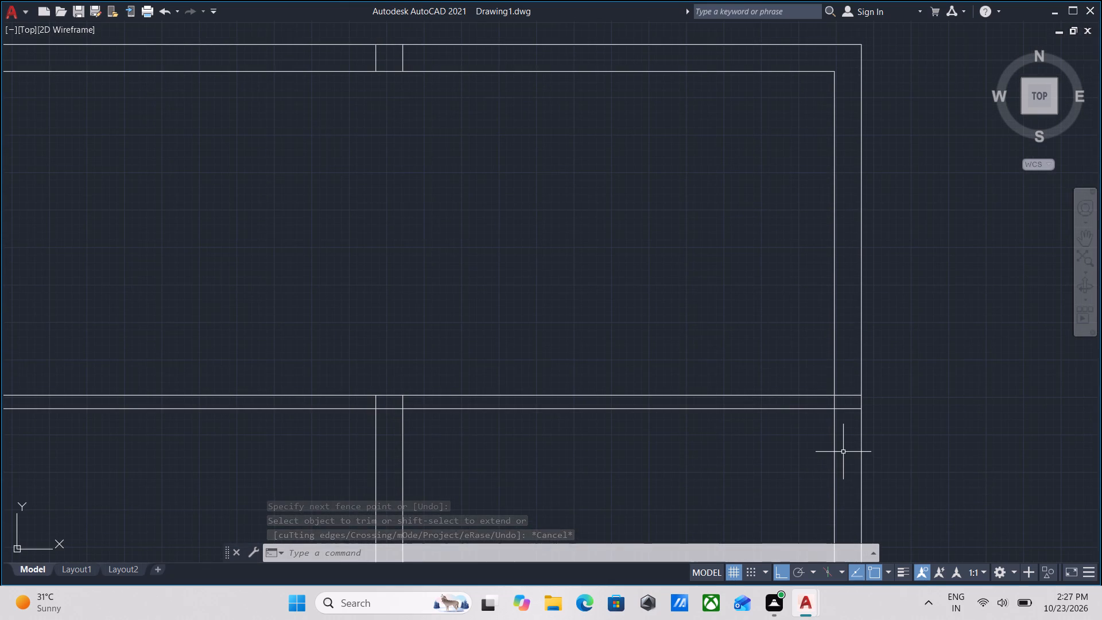
text(tr)
key(Return)
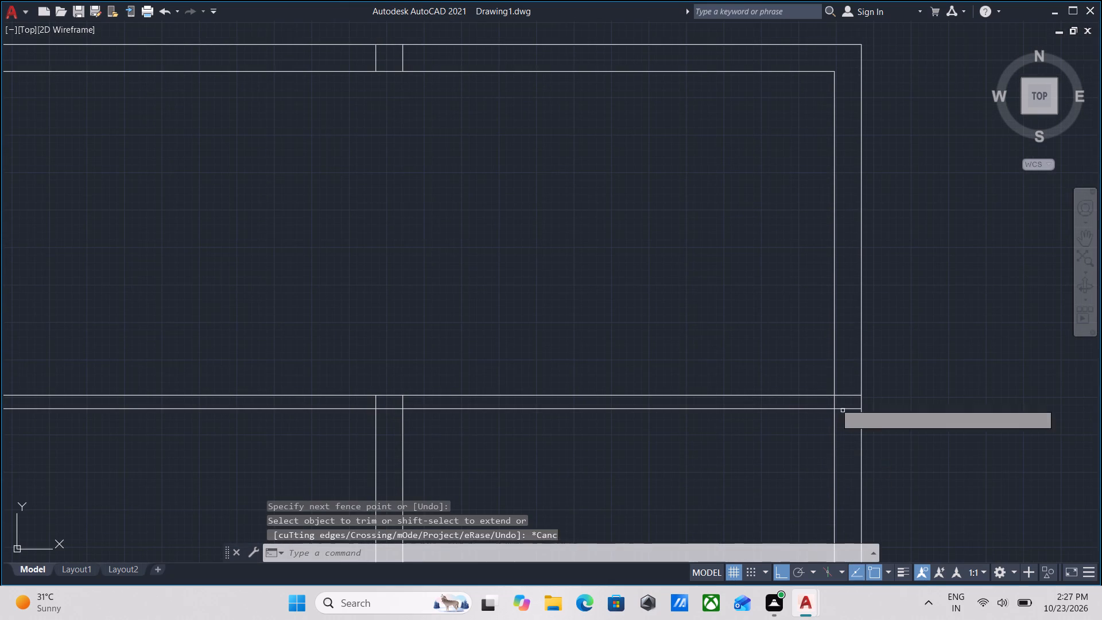
scroll(832, 392, up, 2)
click(827, 420)
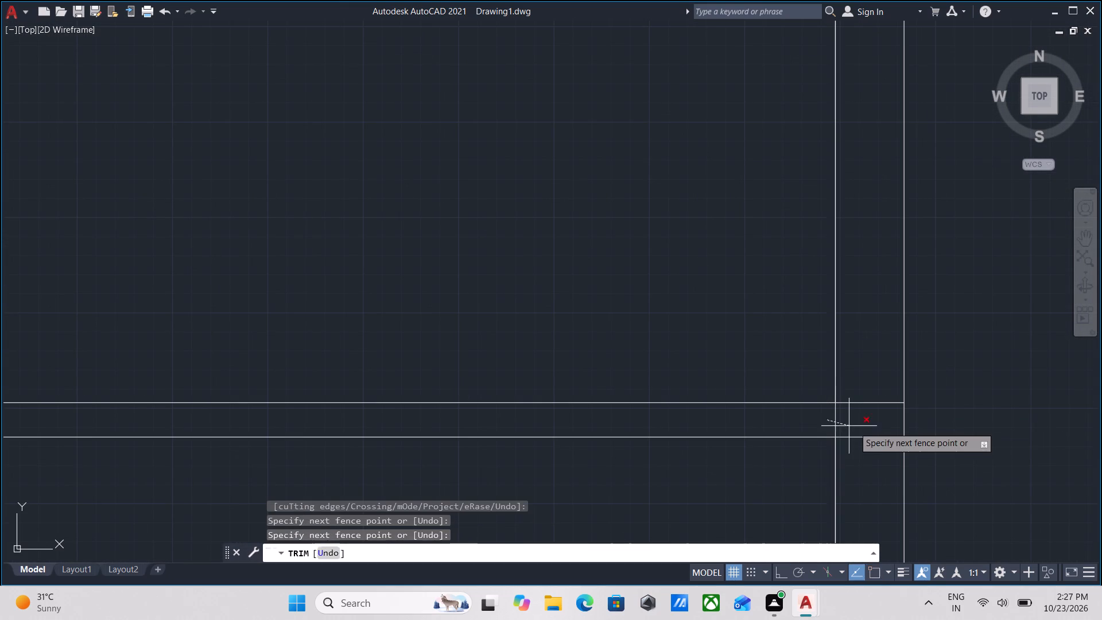
click(863, 424)
click(870, 472)
click(864, 362)
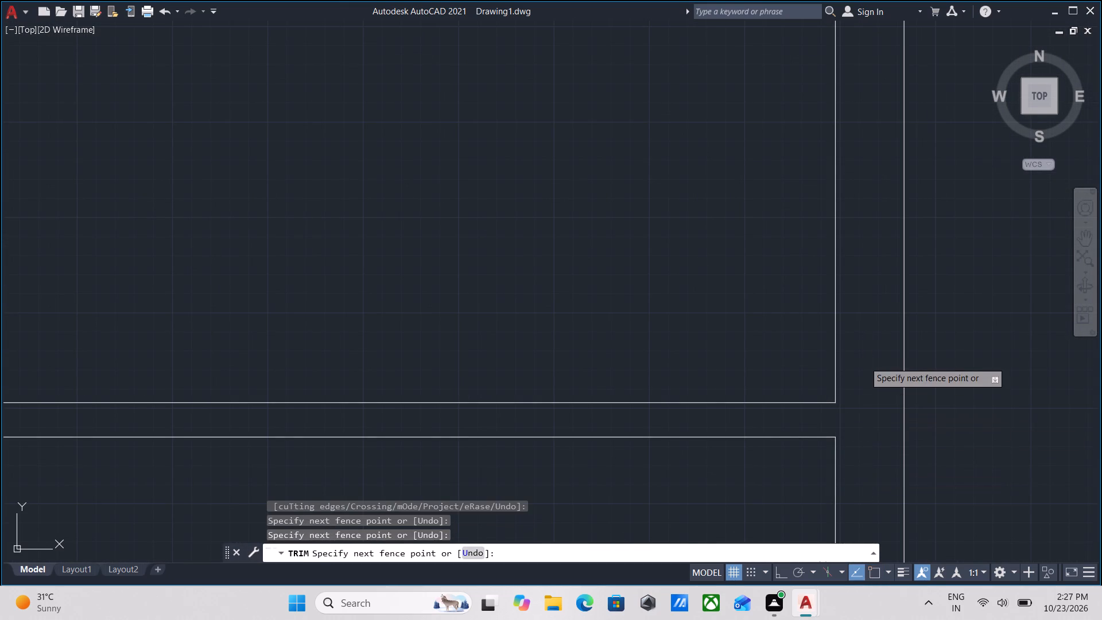
scroll(864, 362, down, 3)
middle_drag(864, 362, 867, 450)
scroll(862, 401, down, 2)
middle_drag(862, 401, 866, 425)
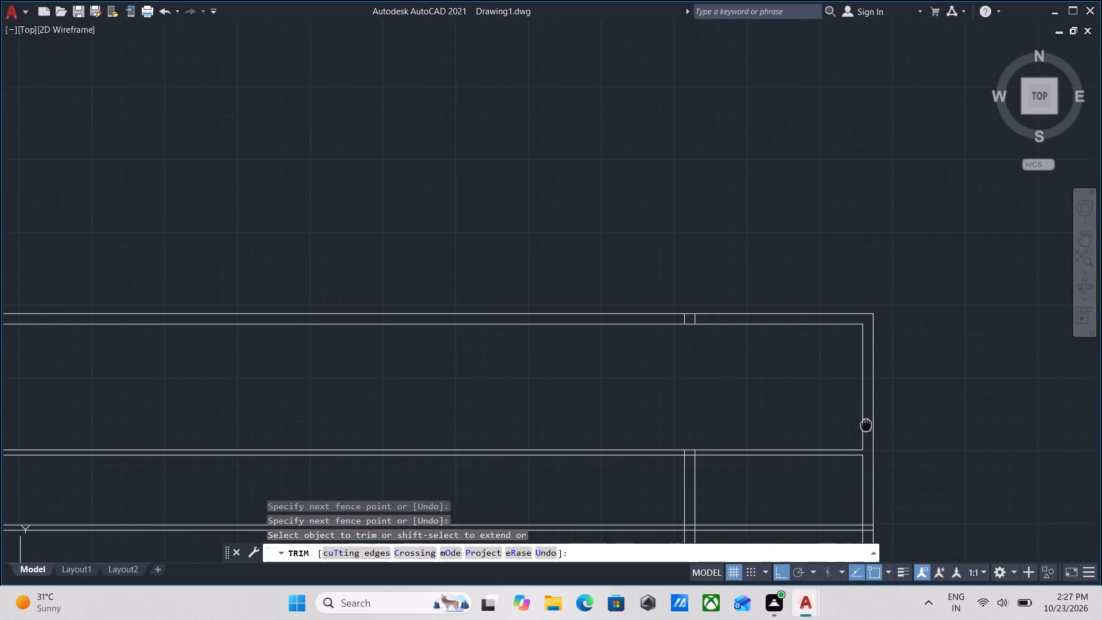
key(Escape)
Offset the inner right wall line between the top two horizontal wall pairs 20' to the left.
click(869, 424)
click(848, 398)
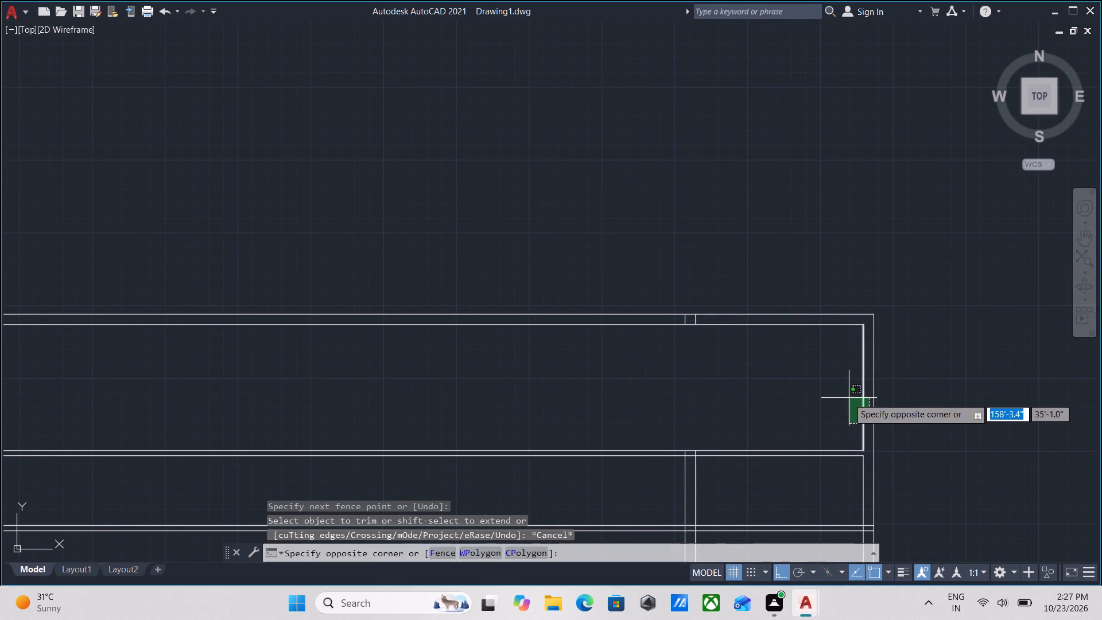
scroll(788, 390, down, 1)
middle_drag(788, 390, 912, 405)
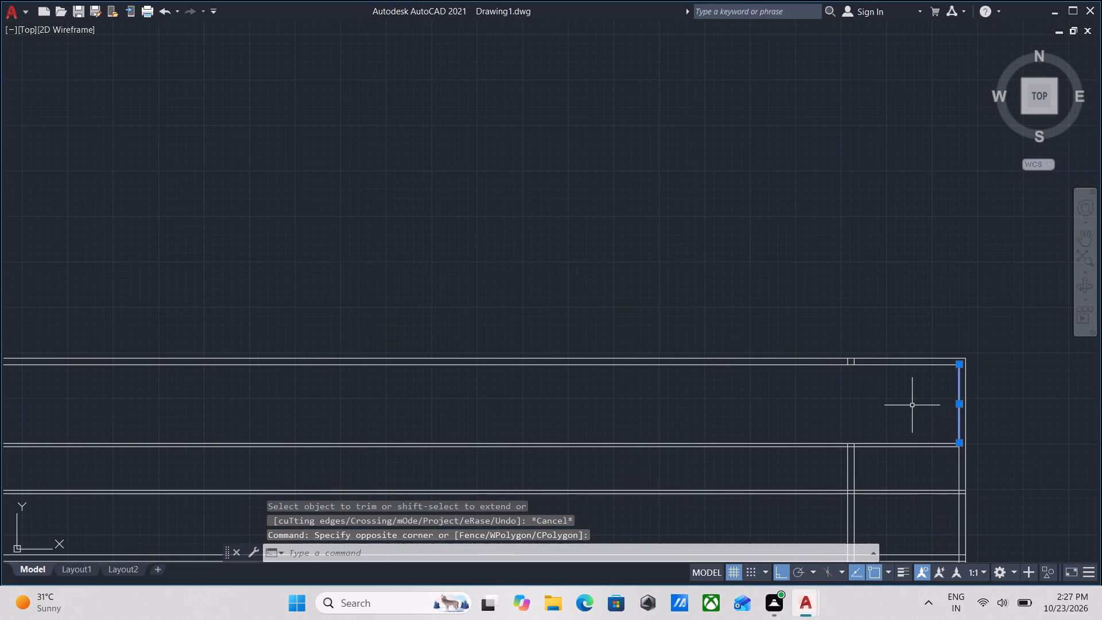
key(o)
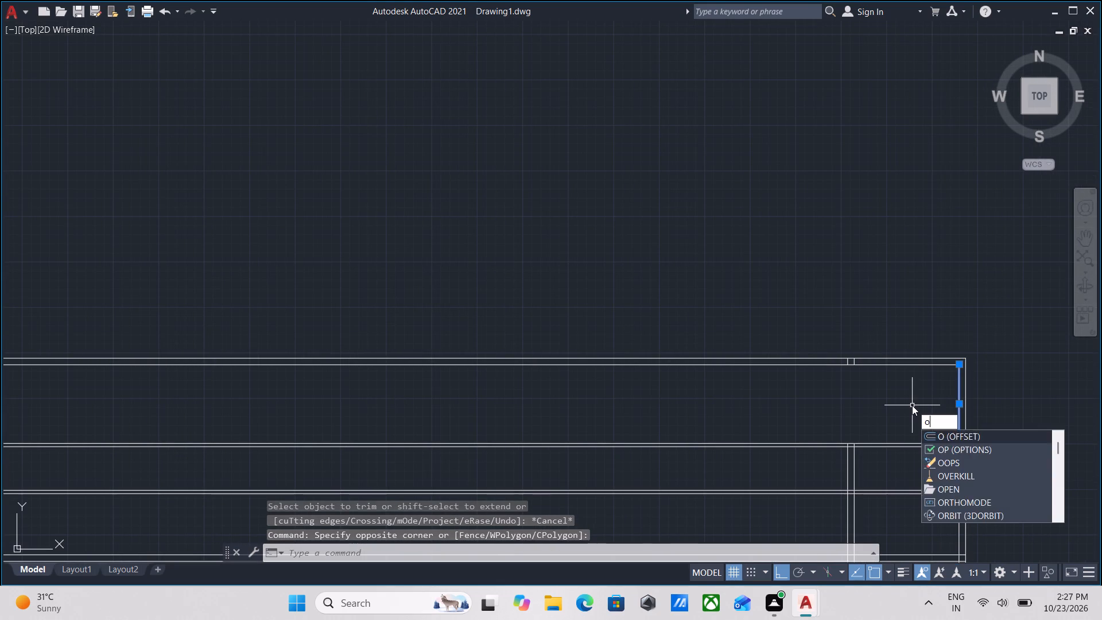
key(Return)
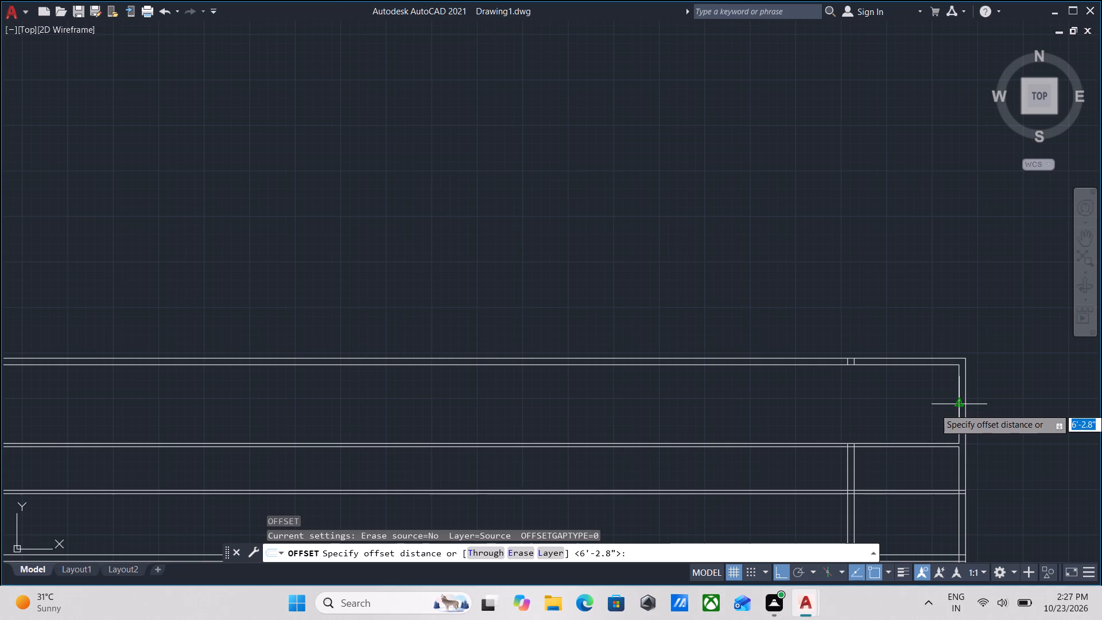
click(957, 403)
click(847, 402)
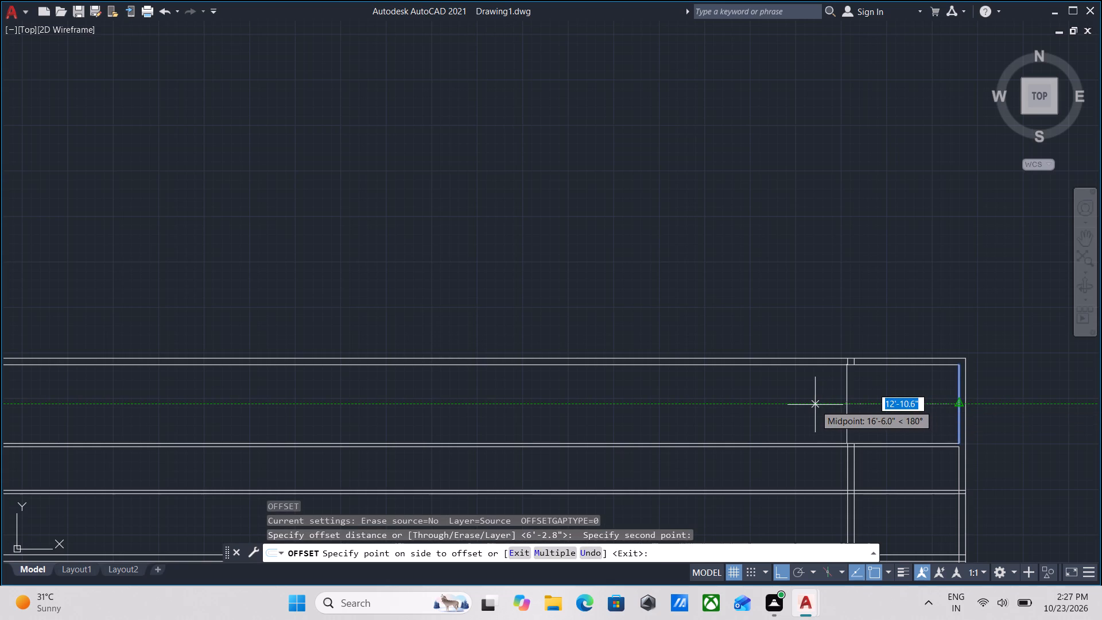
text(19)
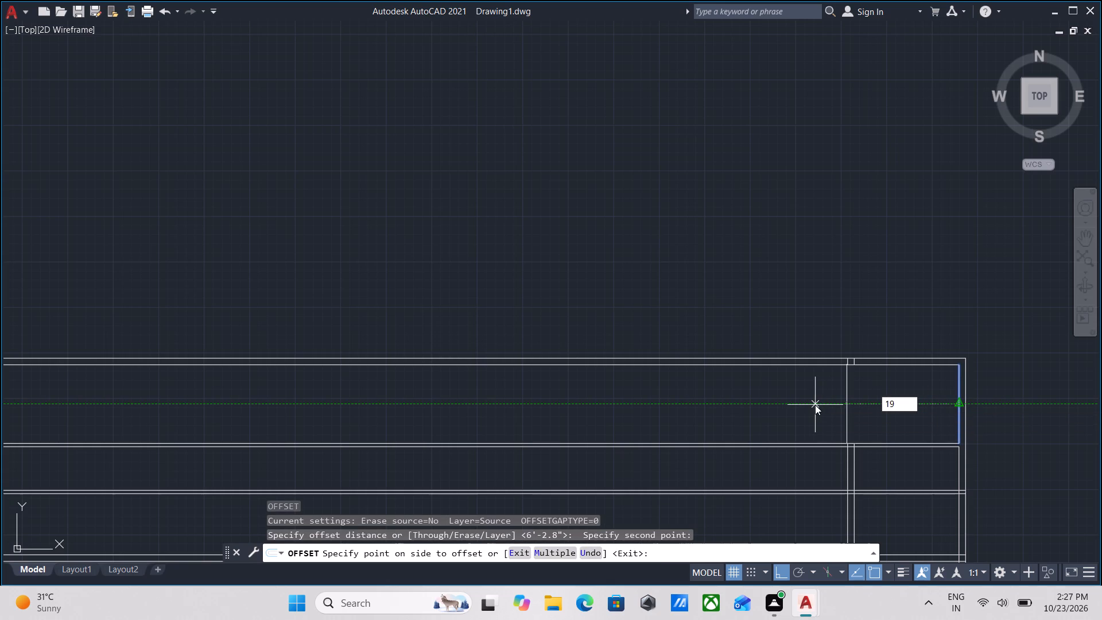
key(BackSpace)
key(BackSpace)
key(2)
text(0')
key(Return)
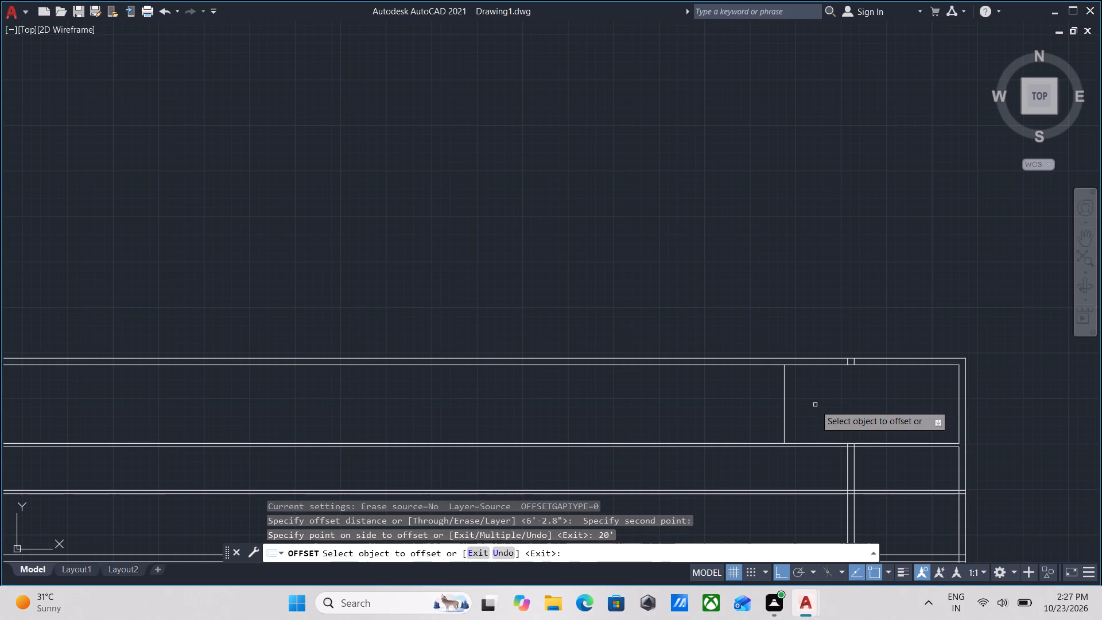
Offset the new vertical partition line in the top band 9" to the left to give the wall thickness.
scroll(815, 405, down, 1)
middle_drag(815, 405, 844, 390)
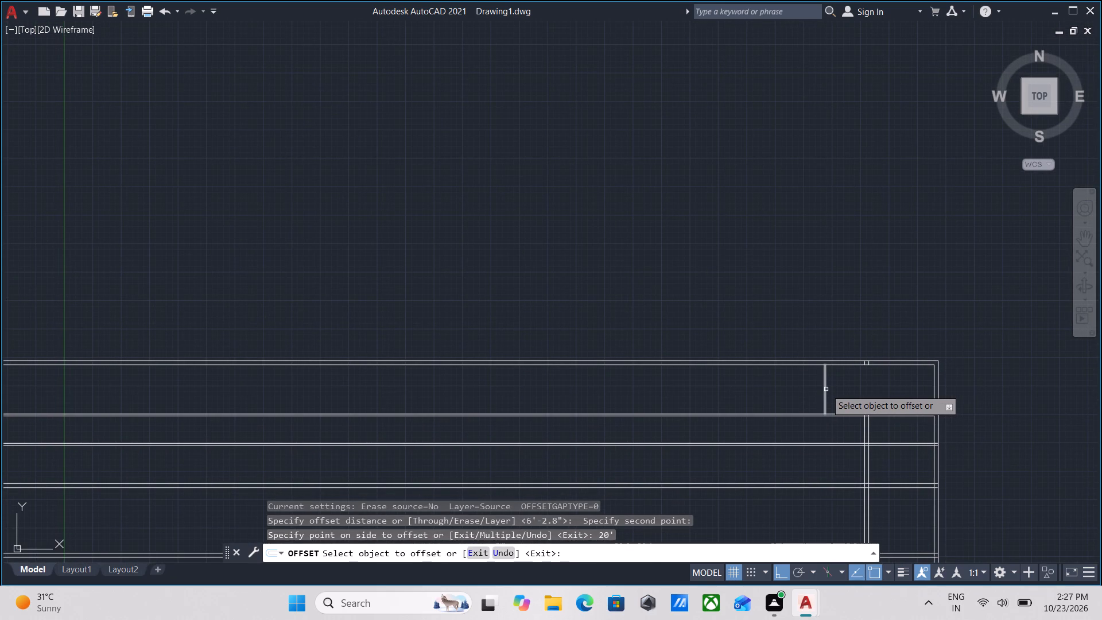
click(826, 389)
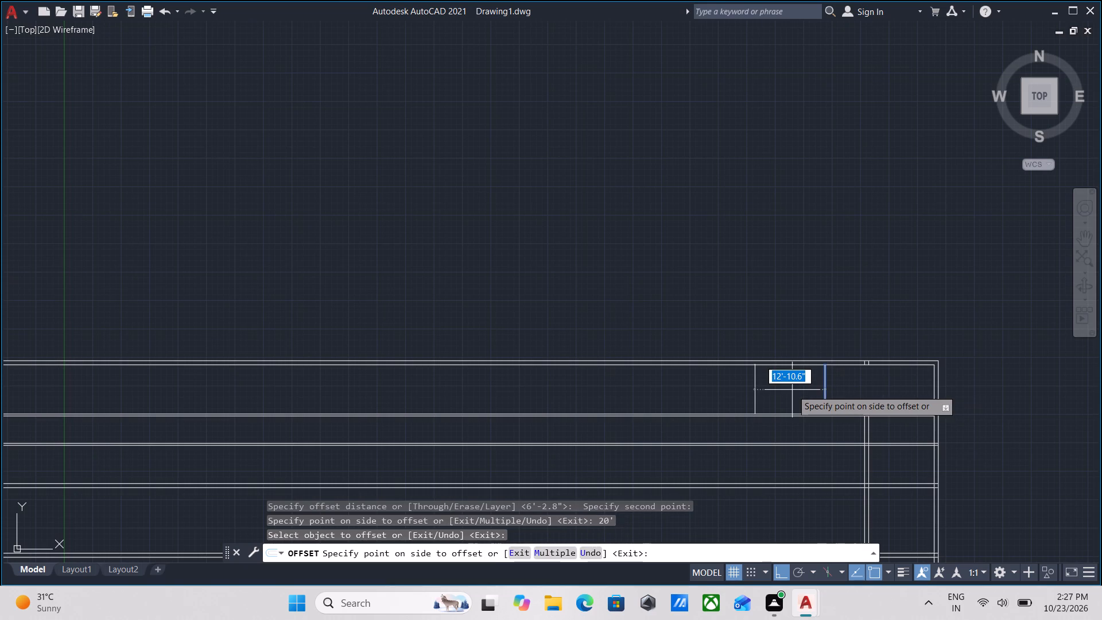
key(9)
key(Return)
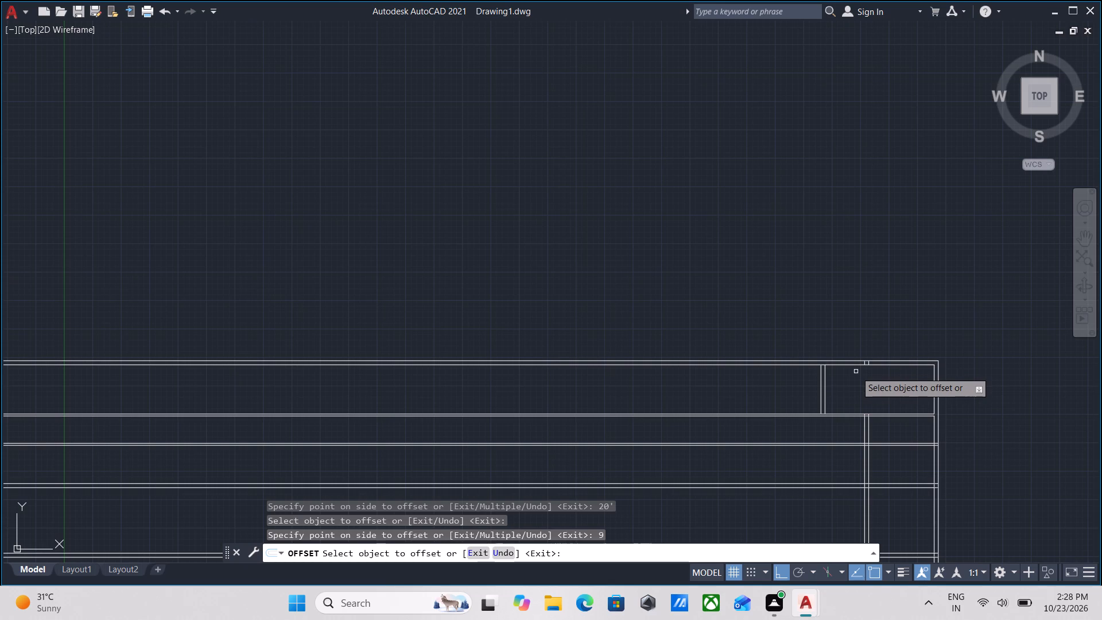
Extend both vertical partition lines in the top band up to the outermost top wall line.
scroll(852, 376, down, 1)
scroll(852, 376, up, 2)
key(Escape)
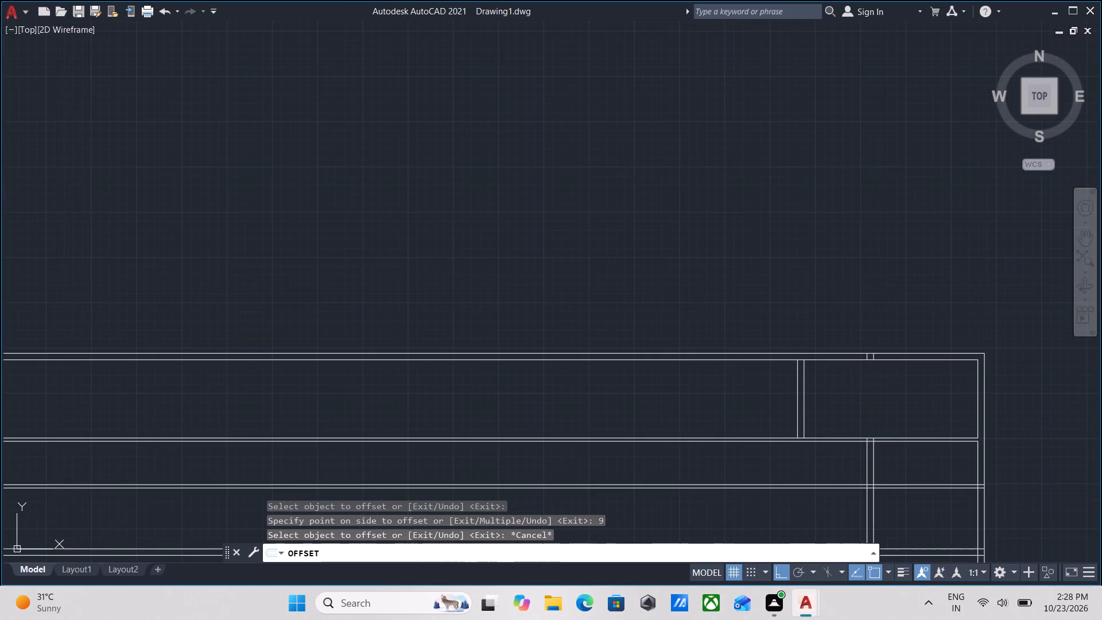
text(ex)
key(Return)
scroll(824, 375, up, 1)
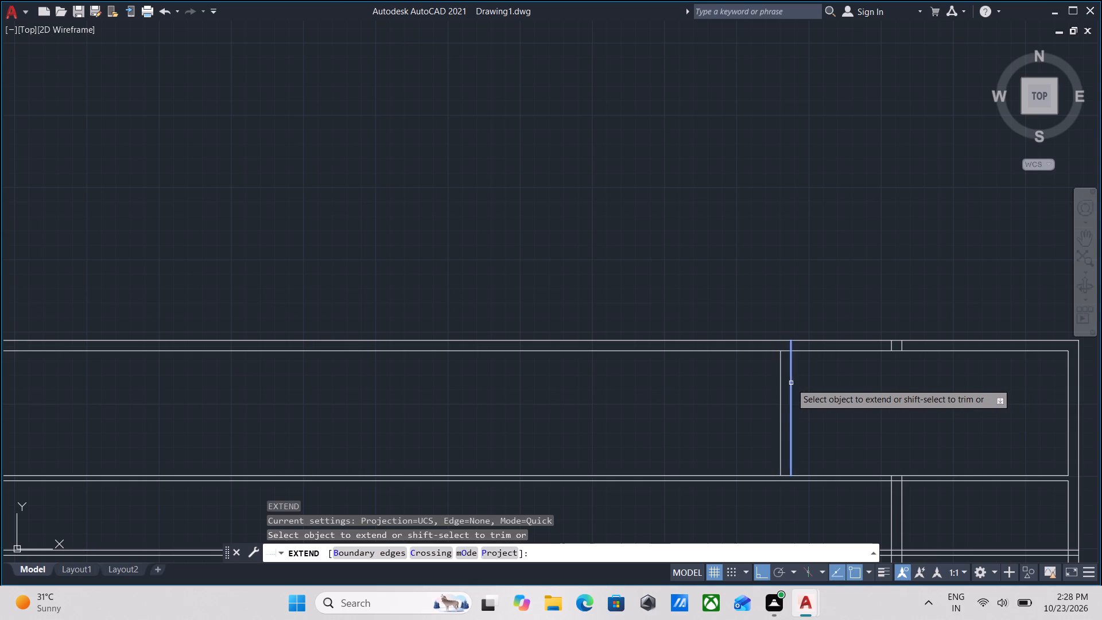
click(791, 383)
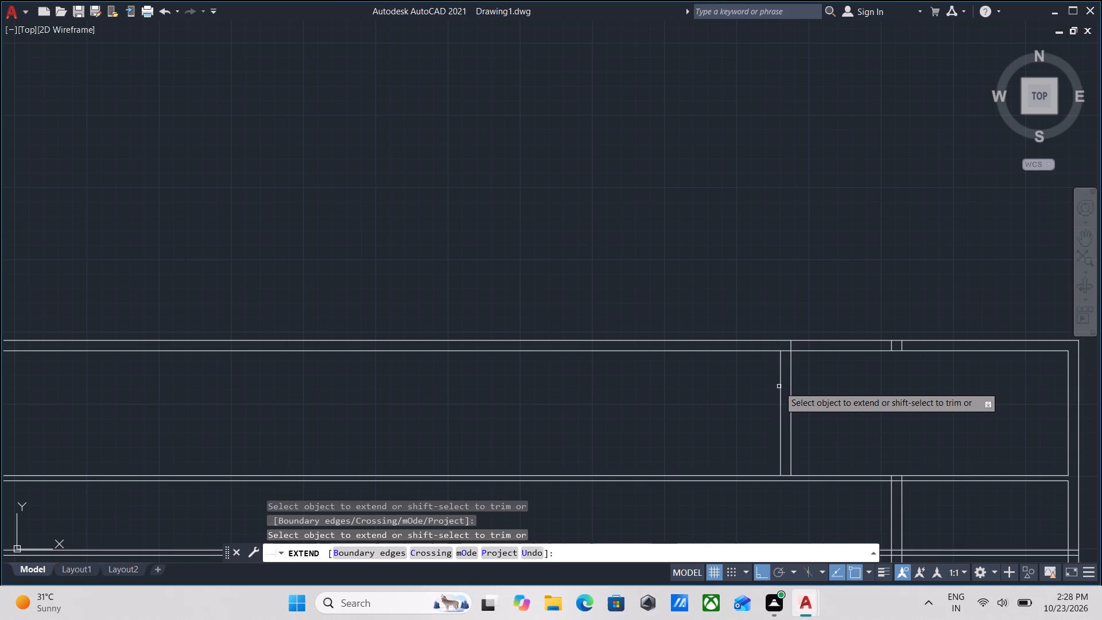
click(779, 386)
scroll(923, 365, up, 2)
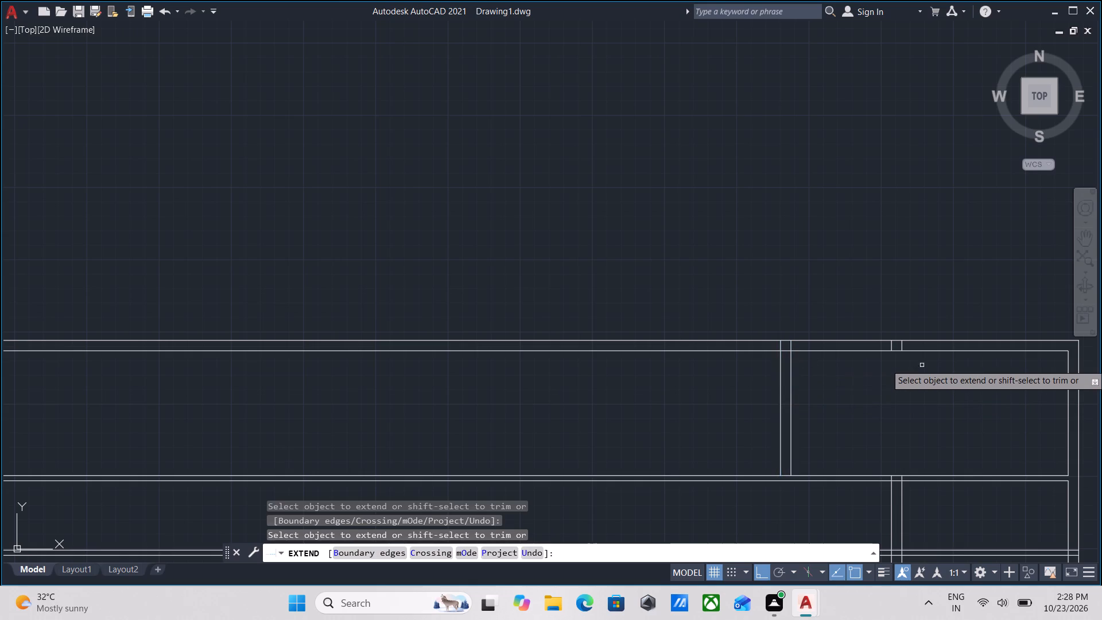
scroll(926, 363, up, 1)
key(Escape)
Trim away the two leftover short vertical stubs between the top wall lines, right of the new partition.
text(tr)
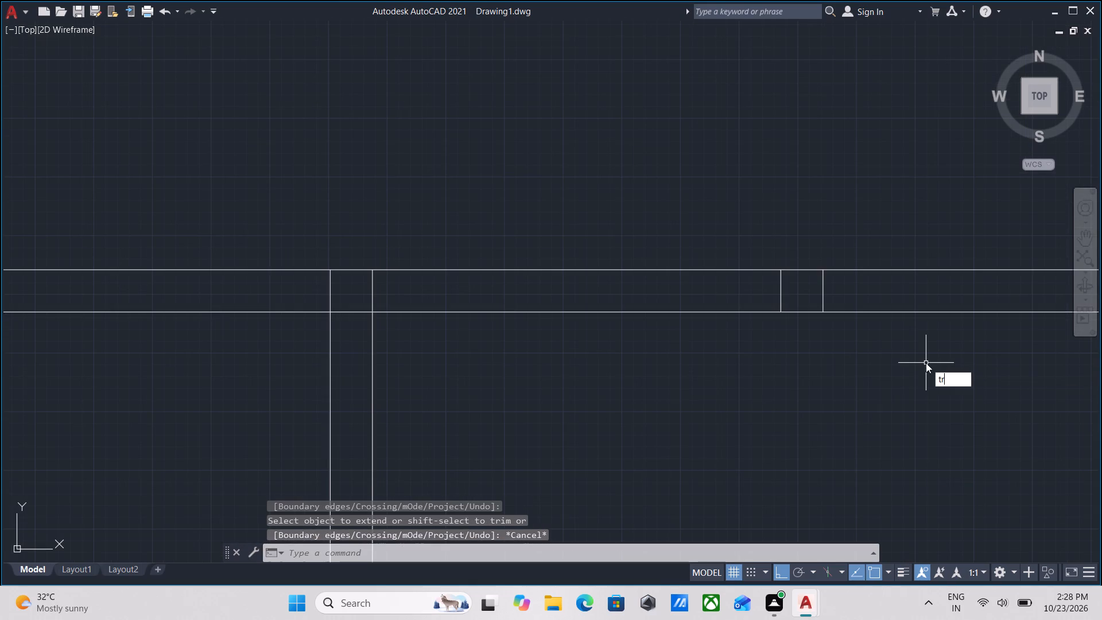
key(Return)
click(840, 290)
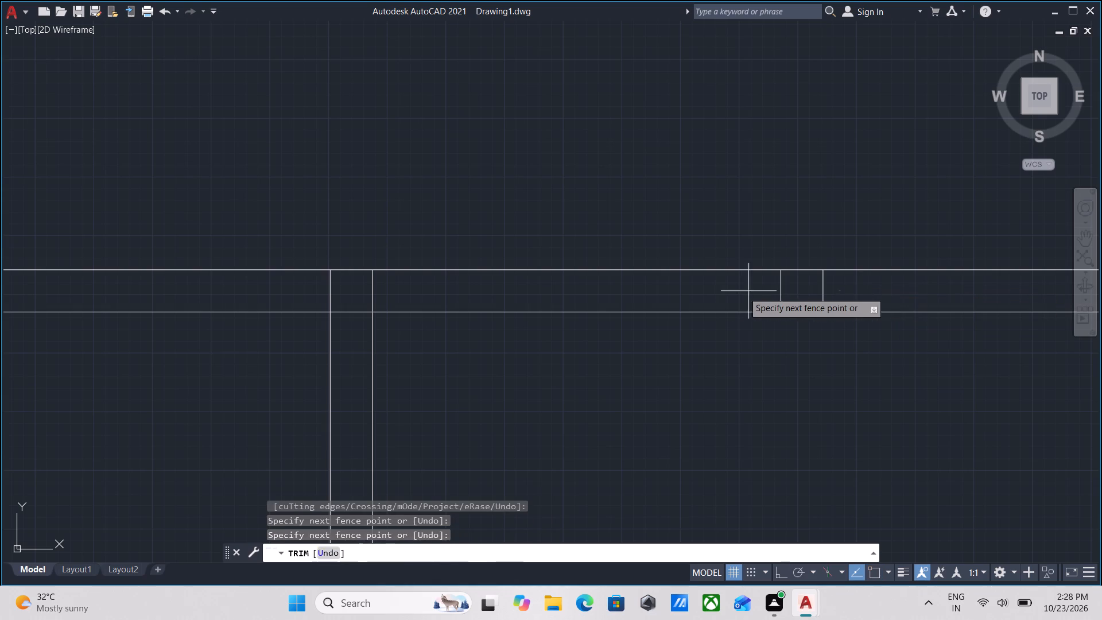
click(709, 293)
key(Escape)
Trim off both top horizontal wall lines to the left of the new vertical partition.
scroll(709, 293, down, 3)
middle_drag(684, 349, 739, 358)
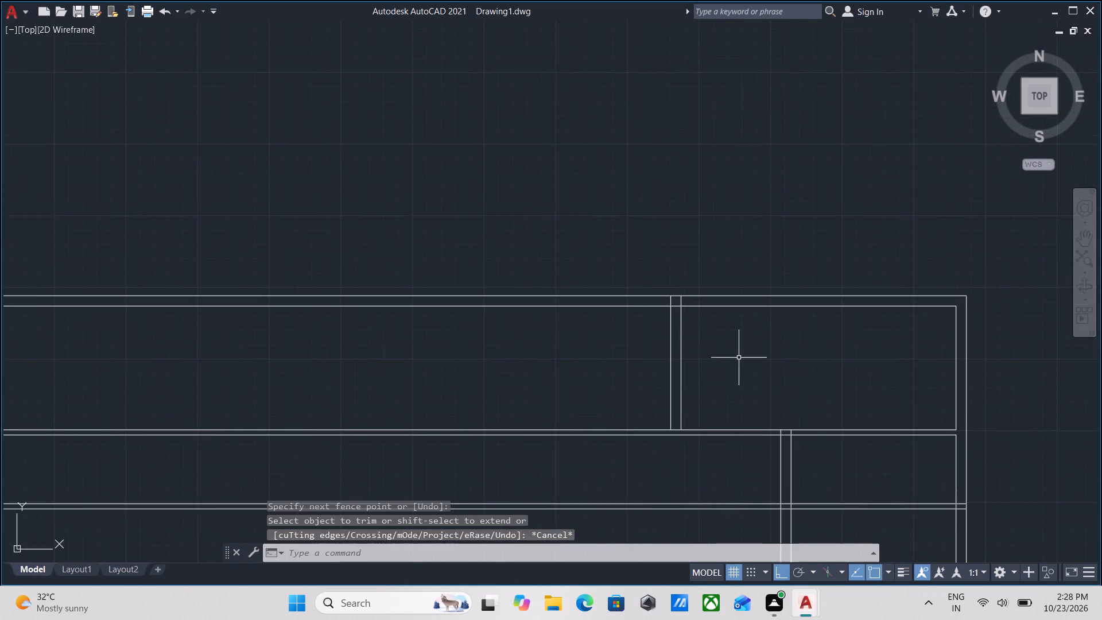
text(tr)
key(Return)
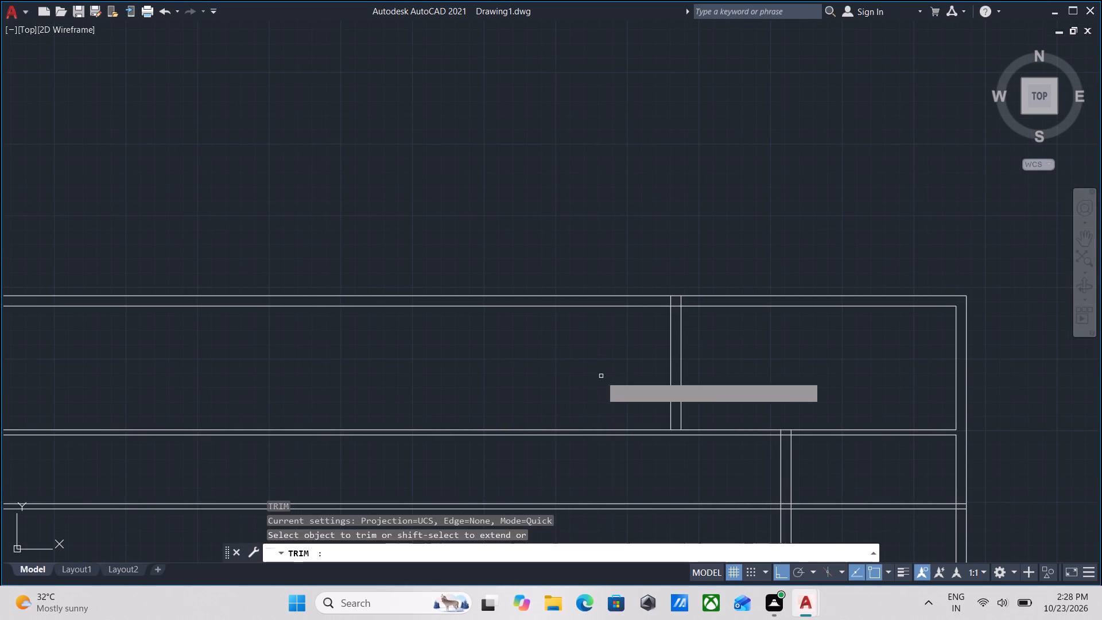
click(603, 352)
click(603, 255)
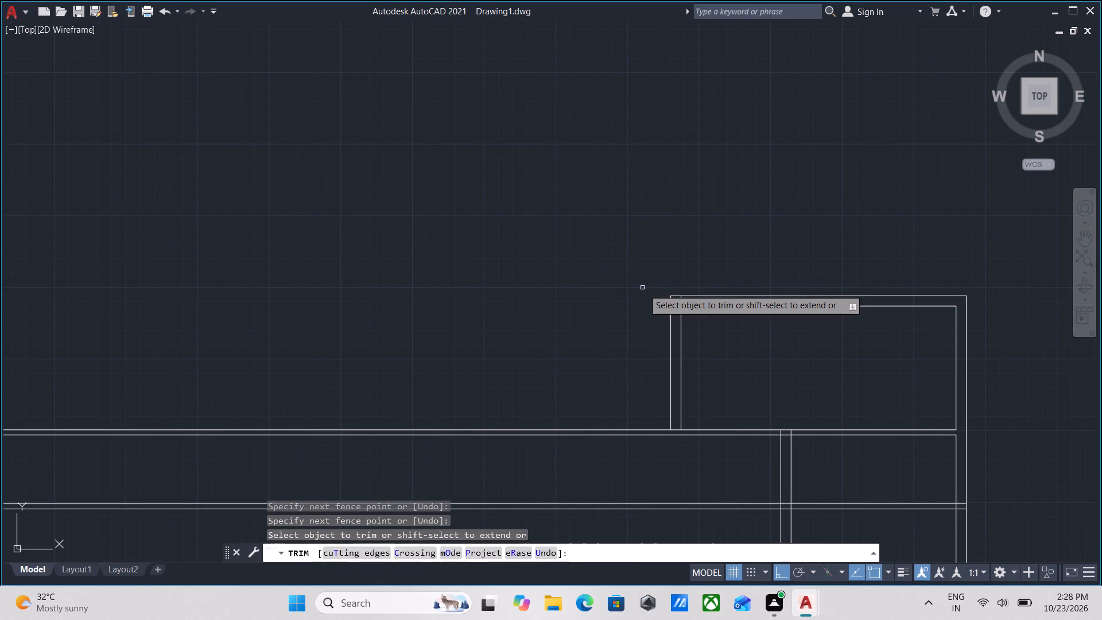
Trim the overlapping inner line ends at the upper-left corner of the top-right room to form a clean corner.
scroll(648, 290, up, 2)
scroll(704, 296, up, 1)
click(745, 318)
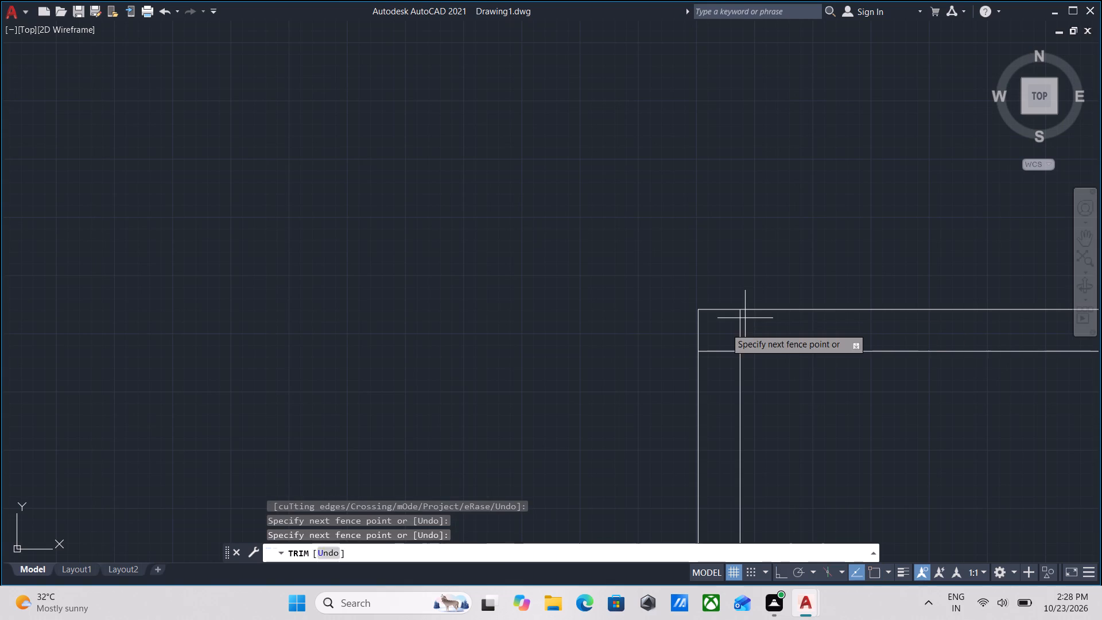
click(719, 331)
click(719, 340)
click(719, 370)
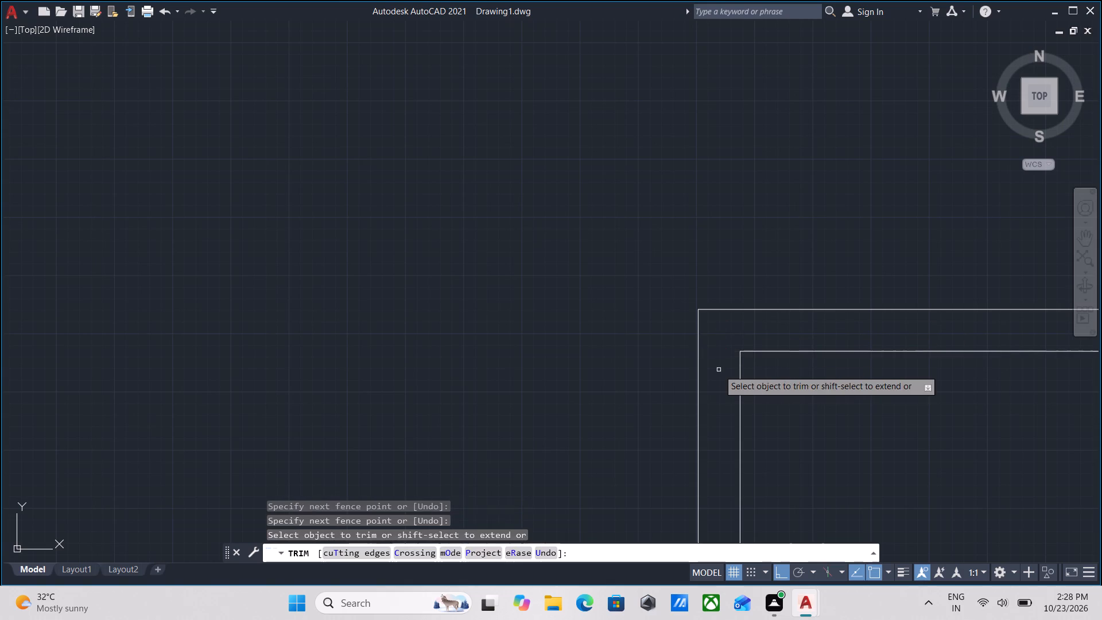
scroll(719, 370, down, 2)
key(Escape)
Extend the partition's inner vertical line down to the lower line of the second horizontal wall pair.
scroll(763, 410, down, 2)
middle_drag(762, 408, 747, 279)
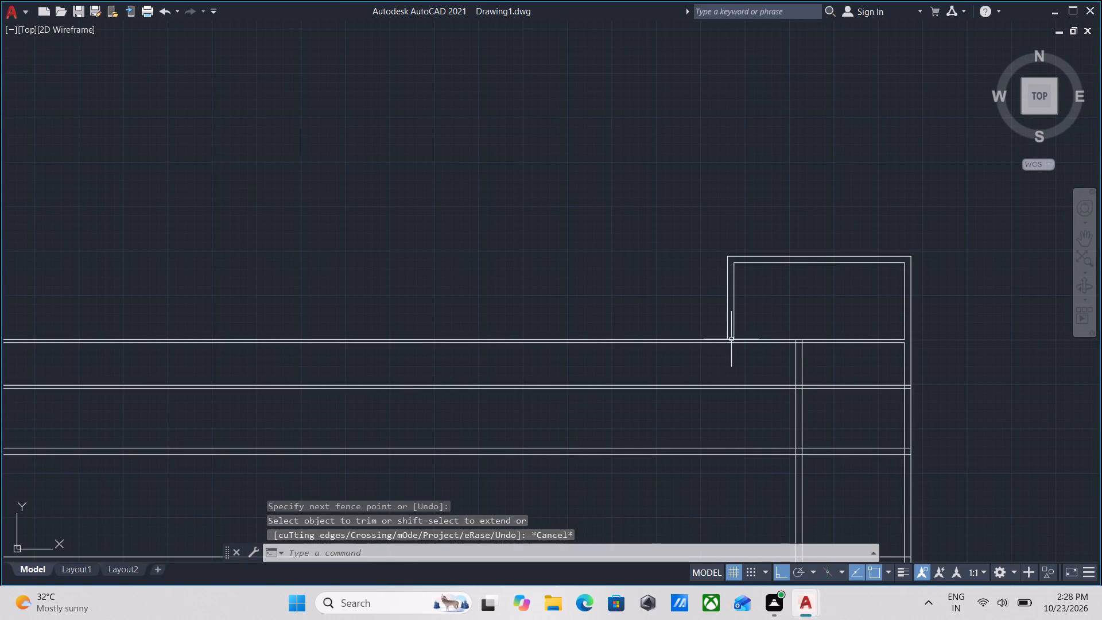
scroll(731, 341, up, 3)
scroll(731, 341, down, 2)
middle_drag(731, 390, 747, 424)
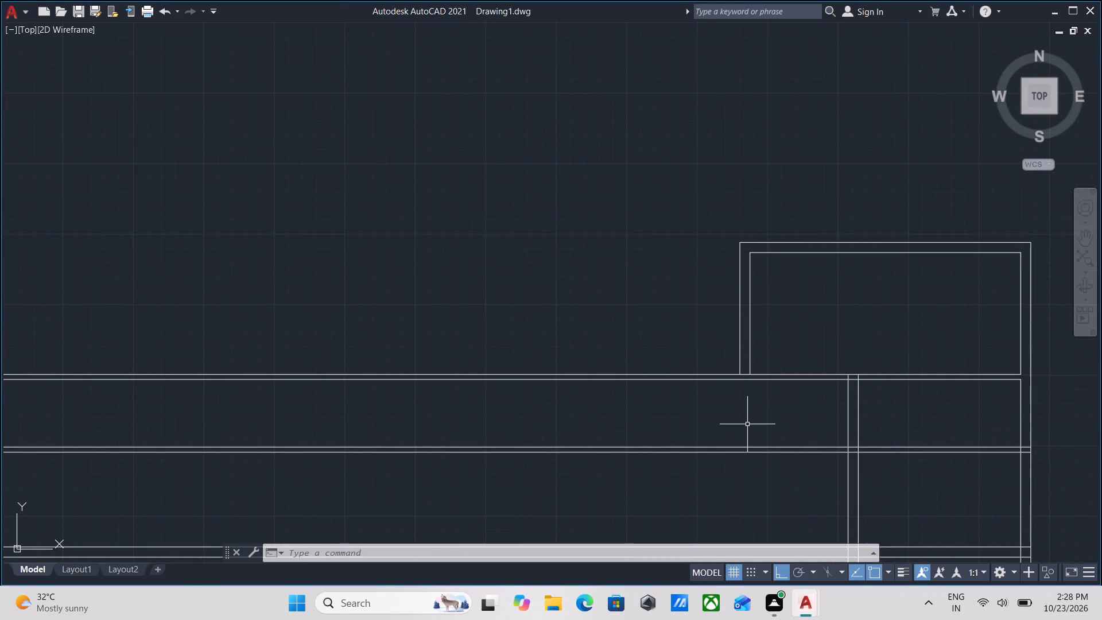
scroll(751, 410, down, 1)
middle_drag(751, 410, 806, 439)
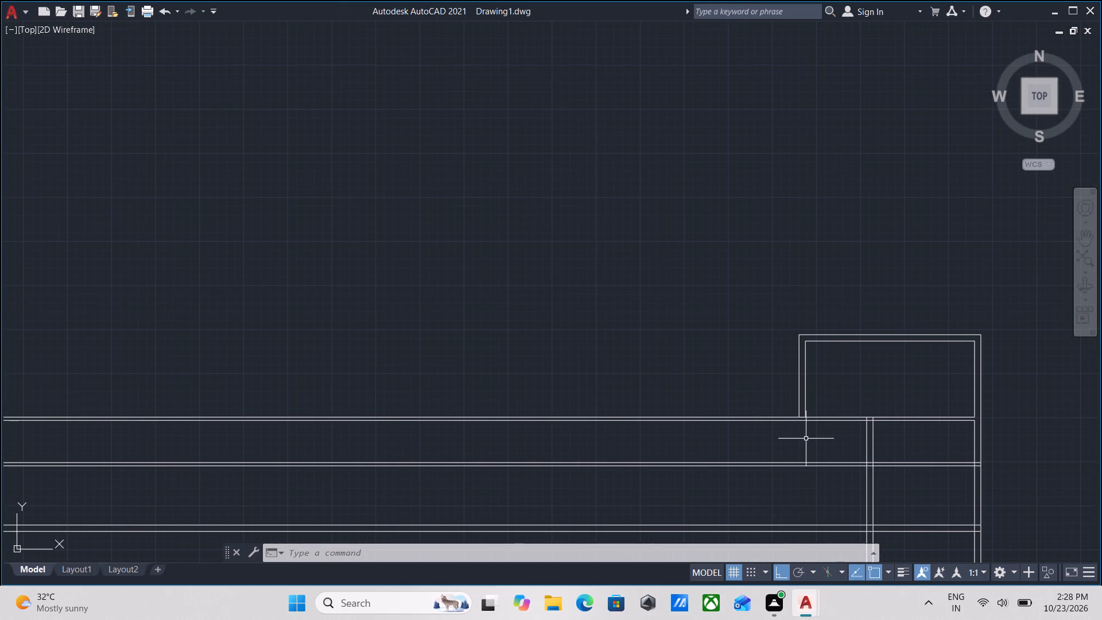
scroll(804, 418, up, 3)
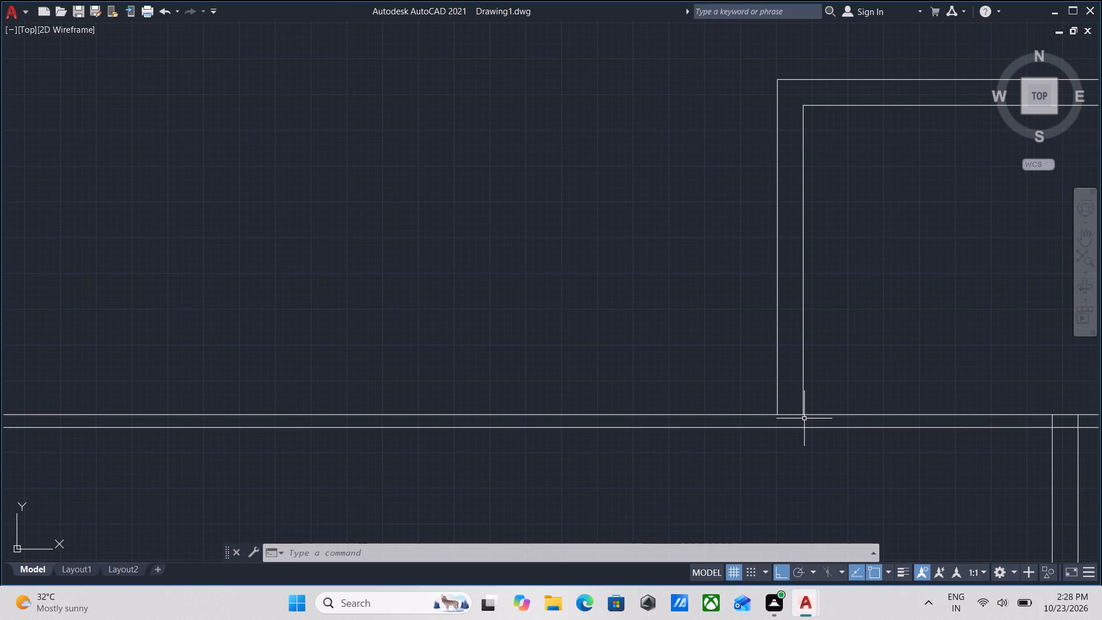
scroll(803, 408, up, 1)
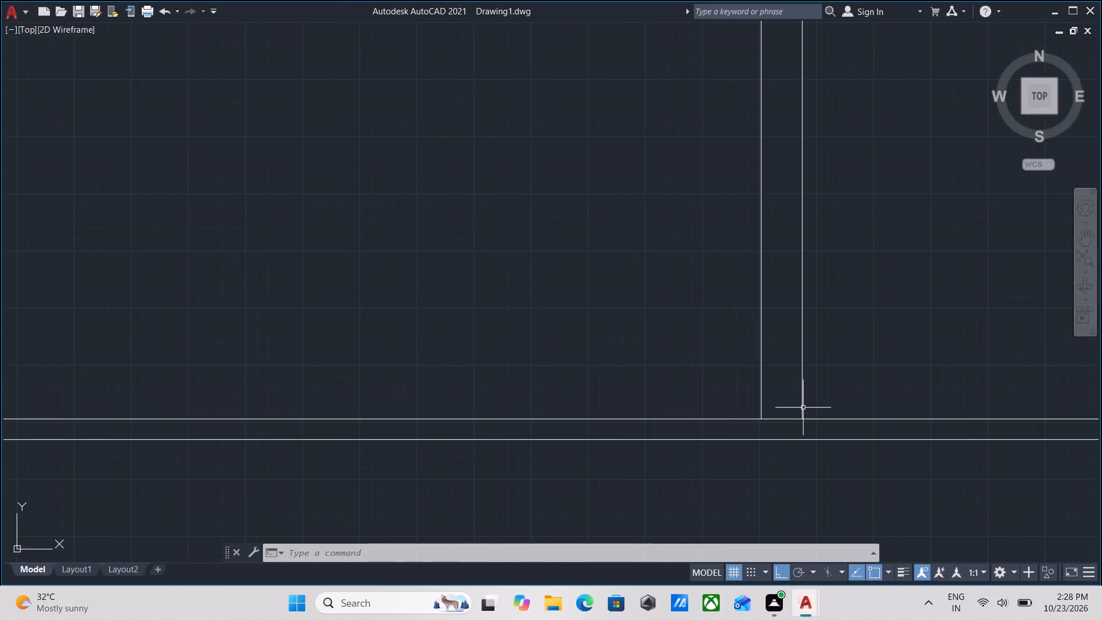
scroll(803, 408, down, 1)
middle_drag(803, 408, 798, 424)
text(ex)
key(Return)
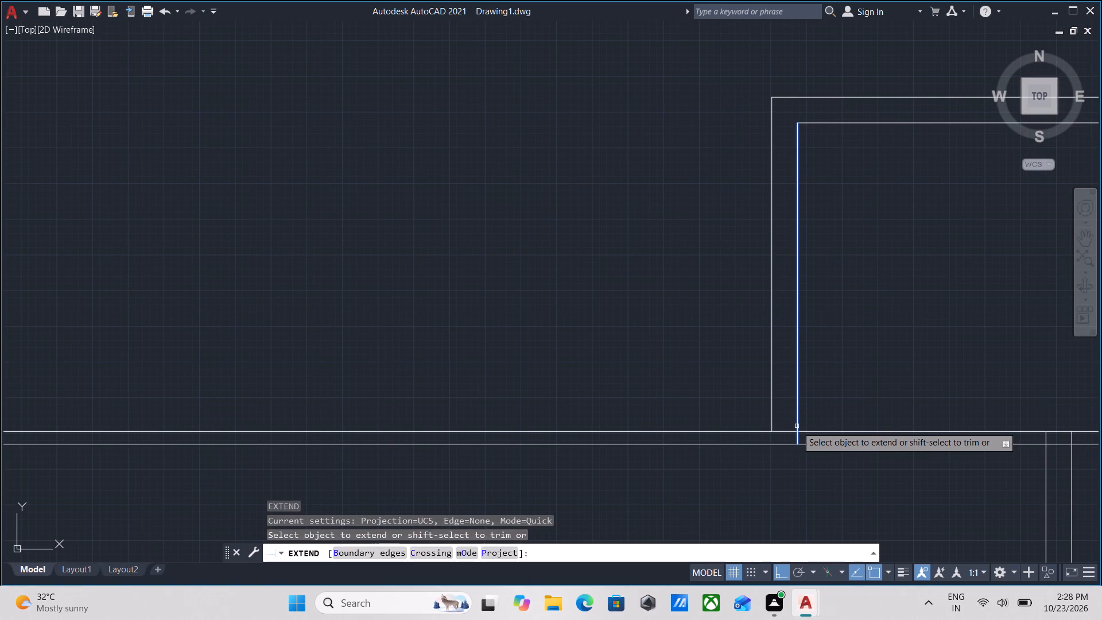
click(797, 426)
key(Escape)
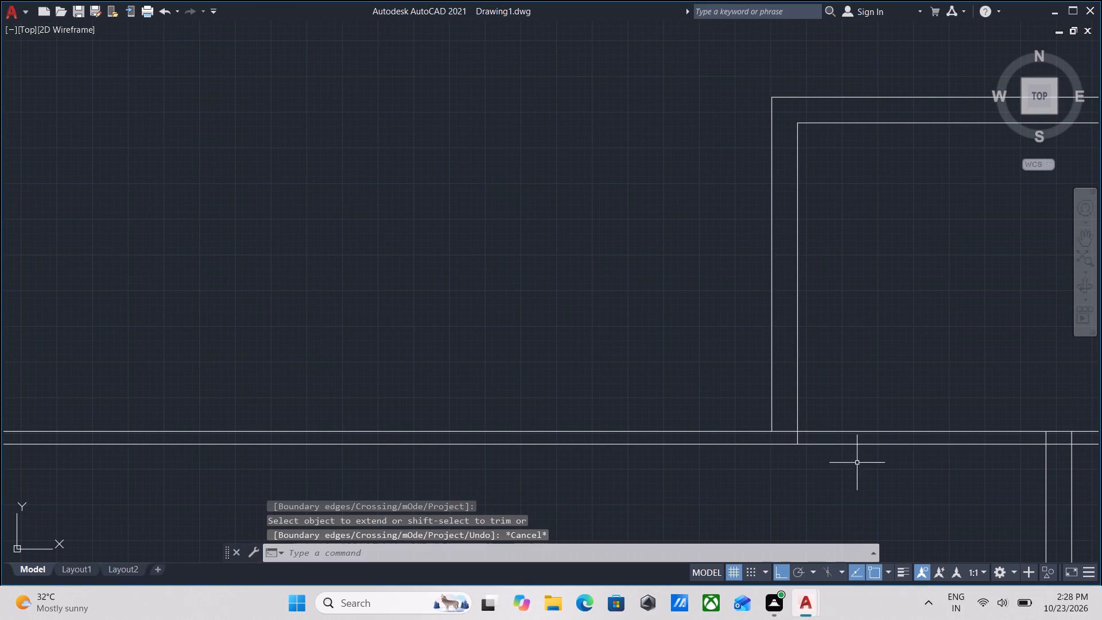
Trim both lines of the second horizontal wall pair between the partition and the next vertical wall pair to its right.
scroll(857, 463, down, 1)
middle_drag(857, 463, 839, 441)
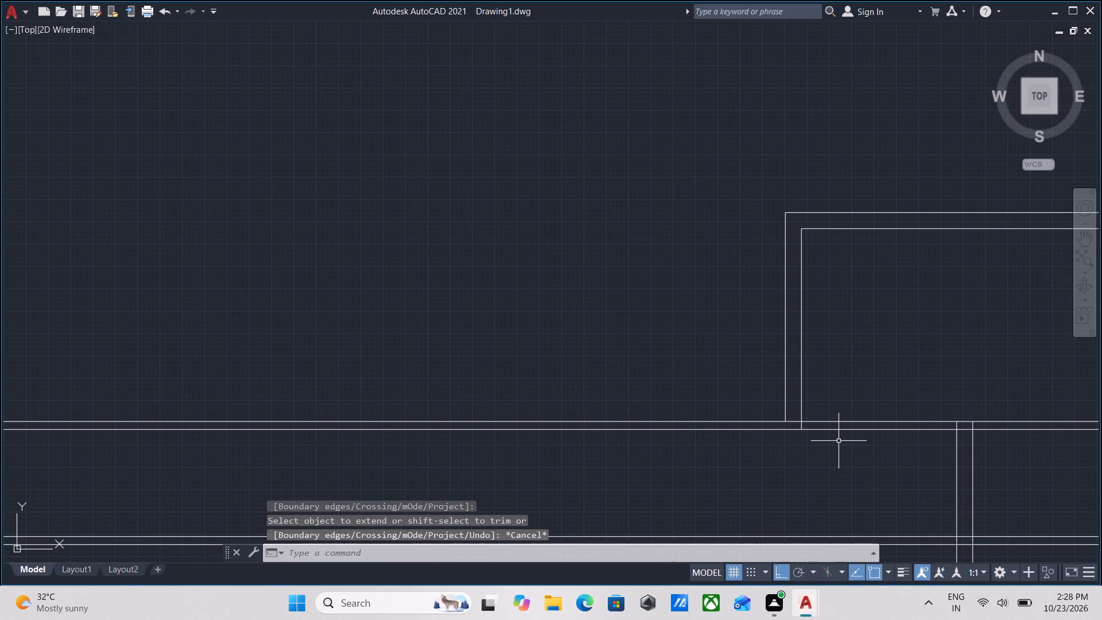
text(tr)
key(Return)
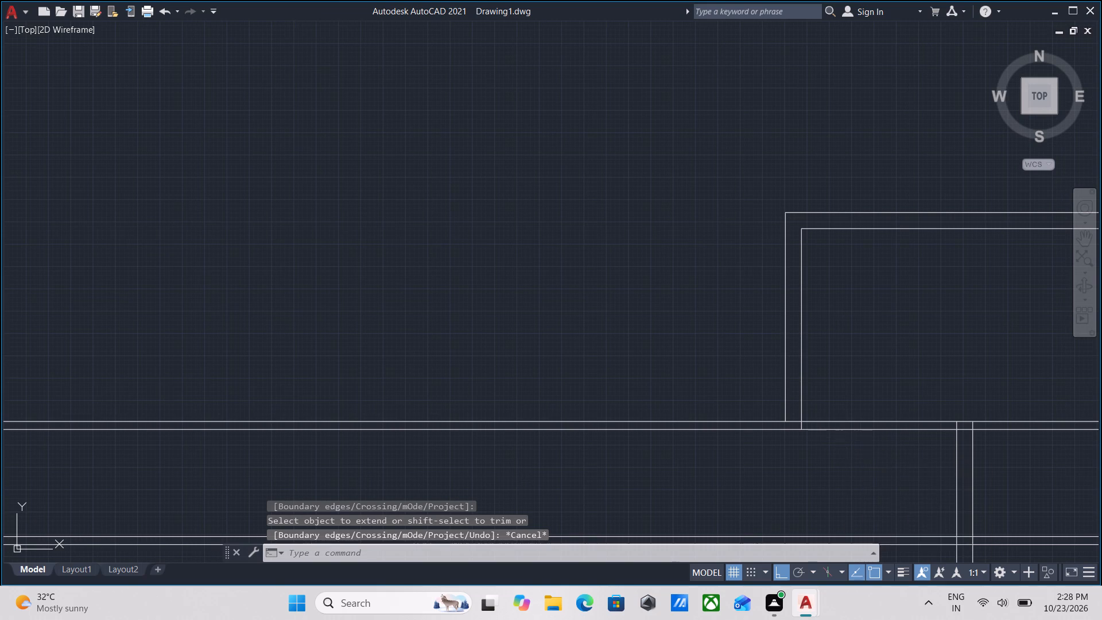
click(839, 441)
click(837, 388)
scroll(839, 392, down, 2)
middle_drag(839, 394, 845, 421)
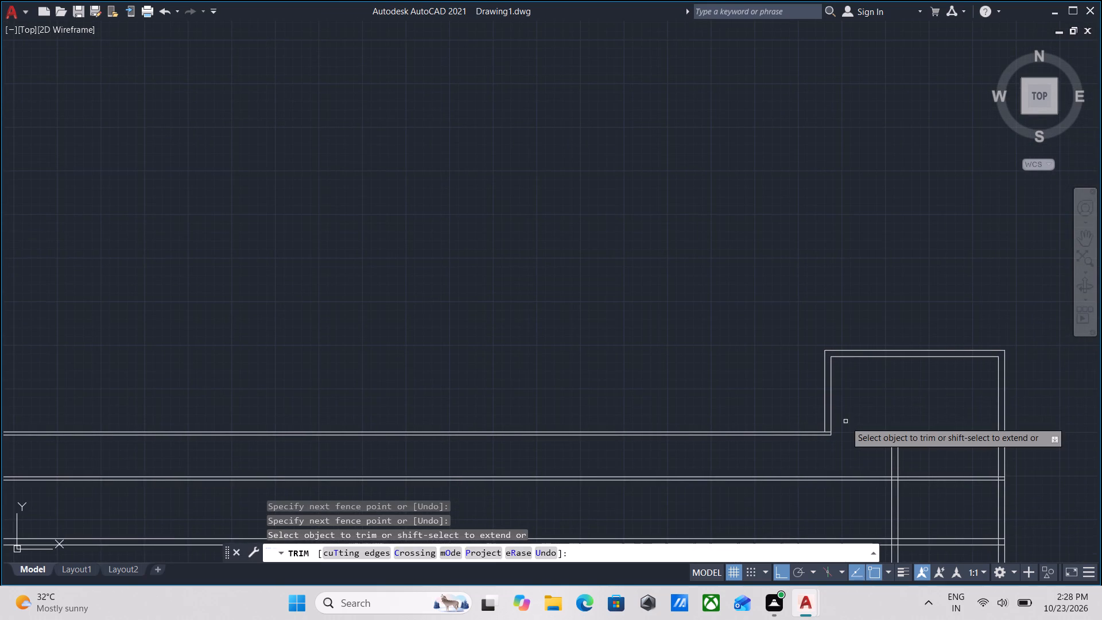
key(Escape)
Erase the two remaining long horizontal wall lines running left from the partition's lower end.
scroll(802, 421, up, 2)
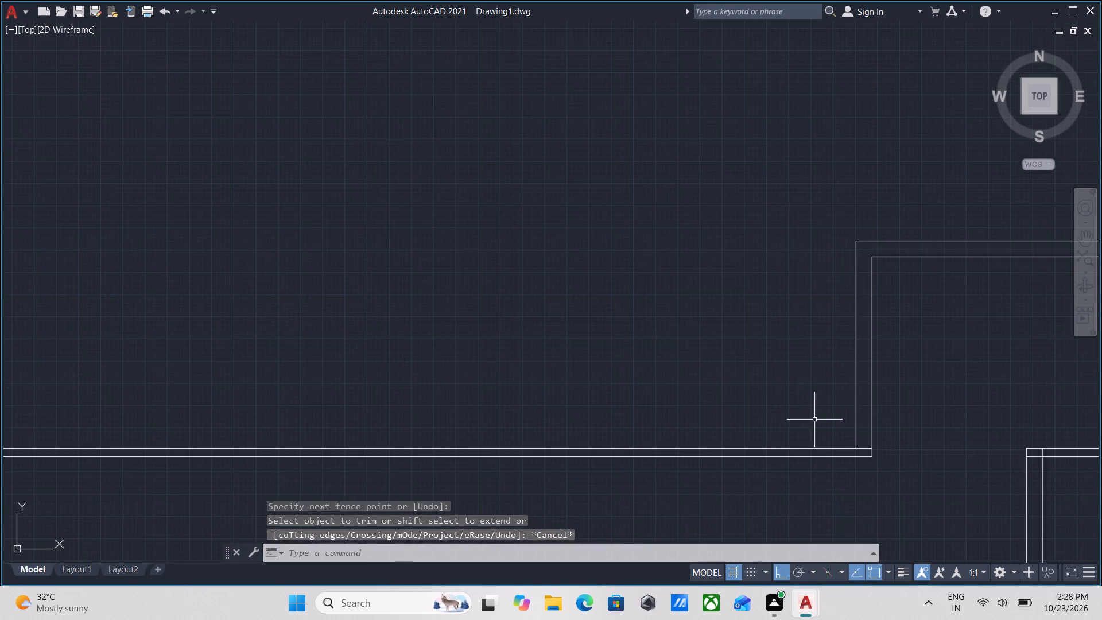
scroll(843, 421, down, 2)
click(823, 452)
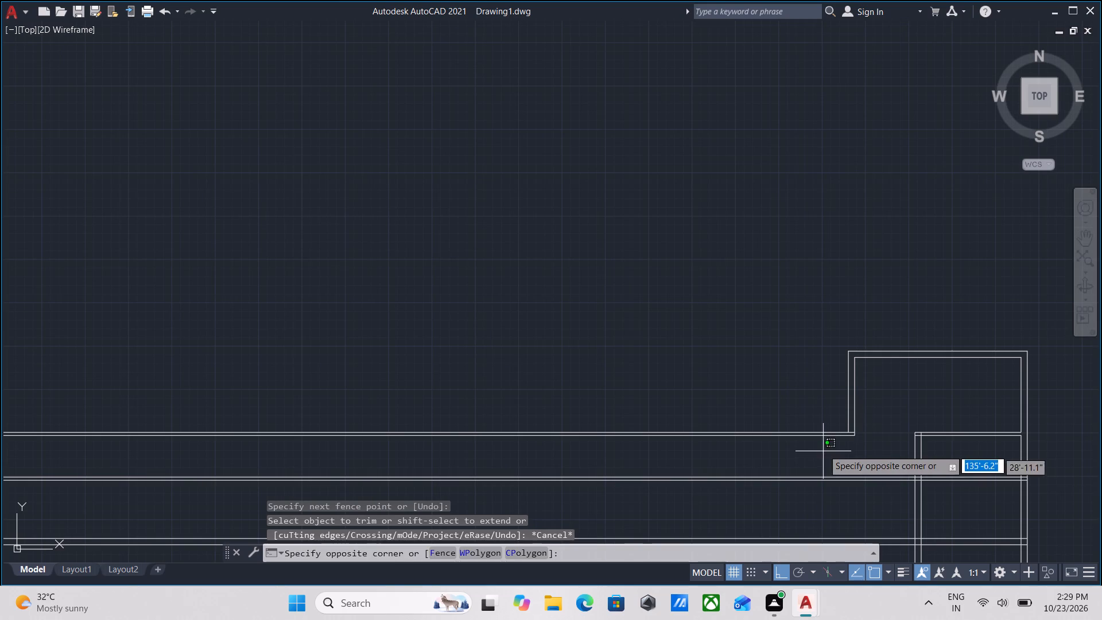
scroll(785, 388, down, 2)
middle_click(785, 388)
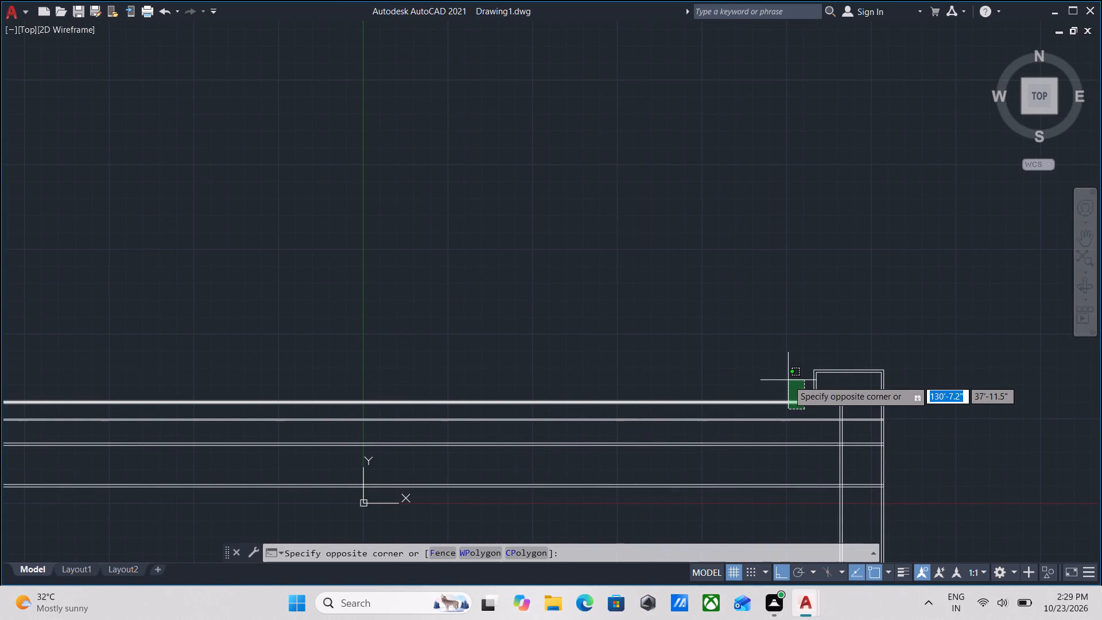
scroll(787, 380, up, 3)
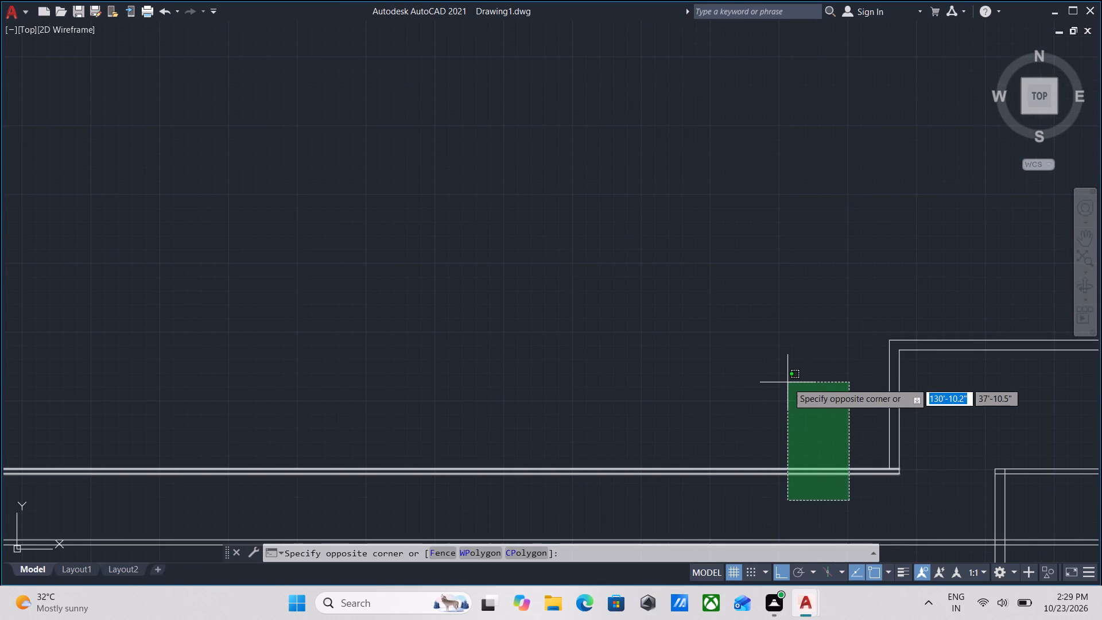
click(787, 382)
right_click(787, 382)
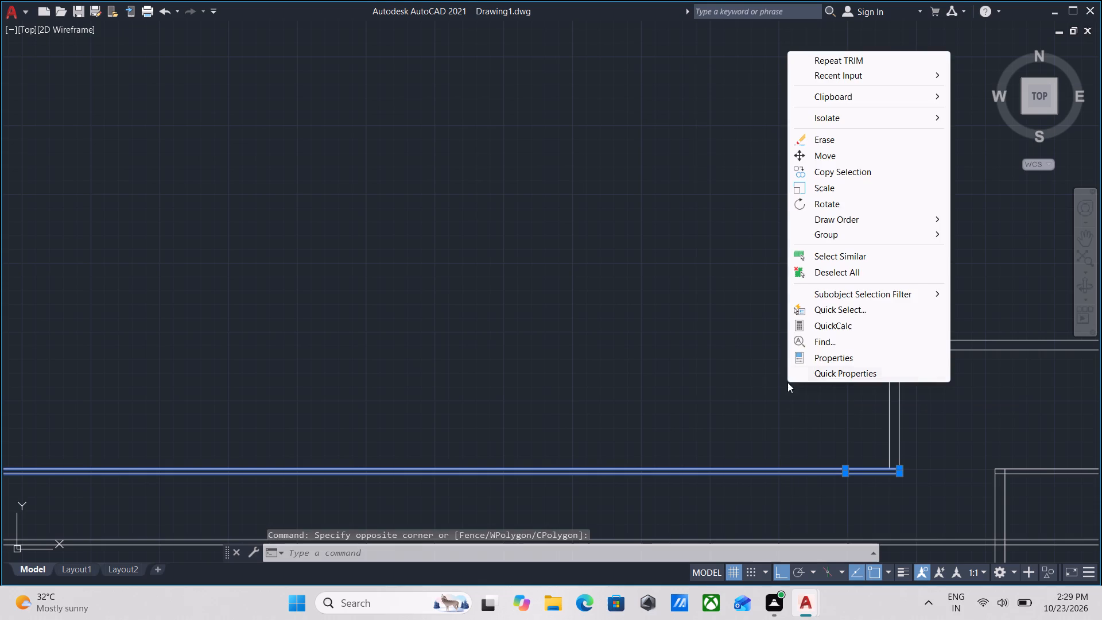
click(838, 140)
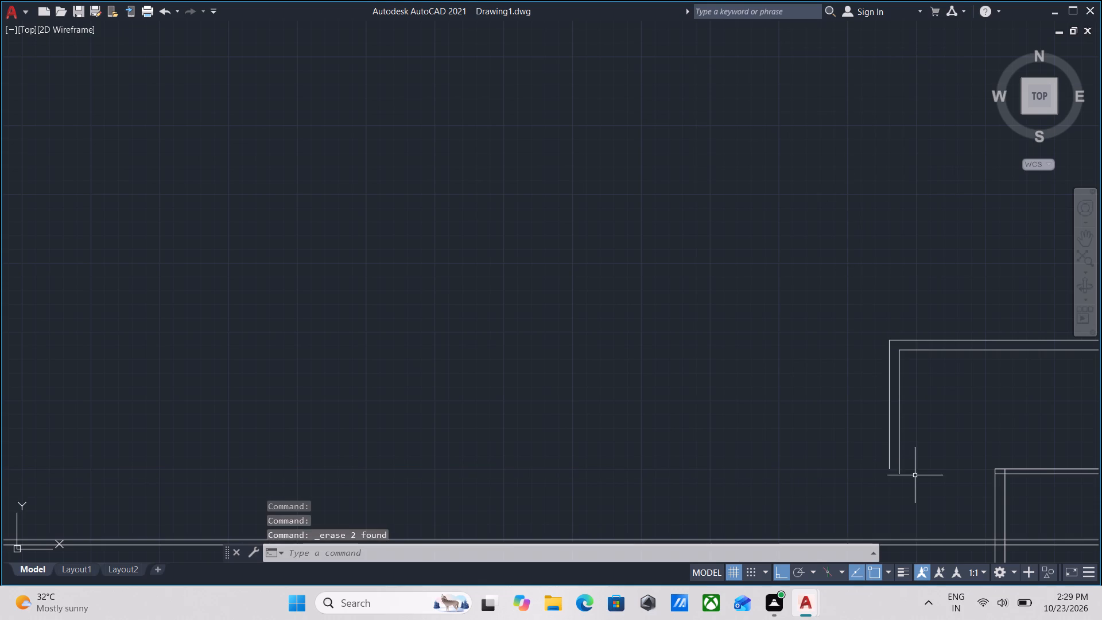
Draw a horizontal line leftward from the lower endpoint of the partition's inner vertical line.
middle_drag(915, 476, 887, 324)
scroll(887, 323, down, 2)
middle_drag(897, 403, 895, 459)
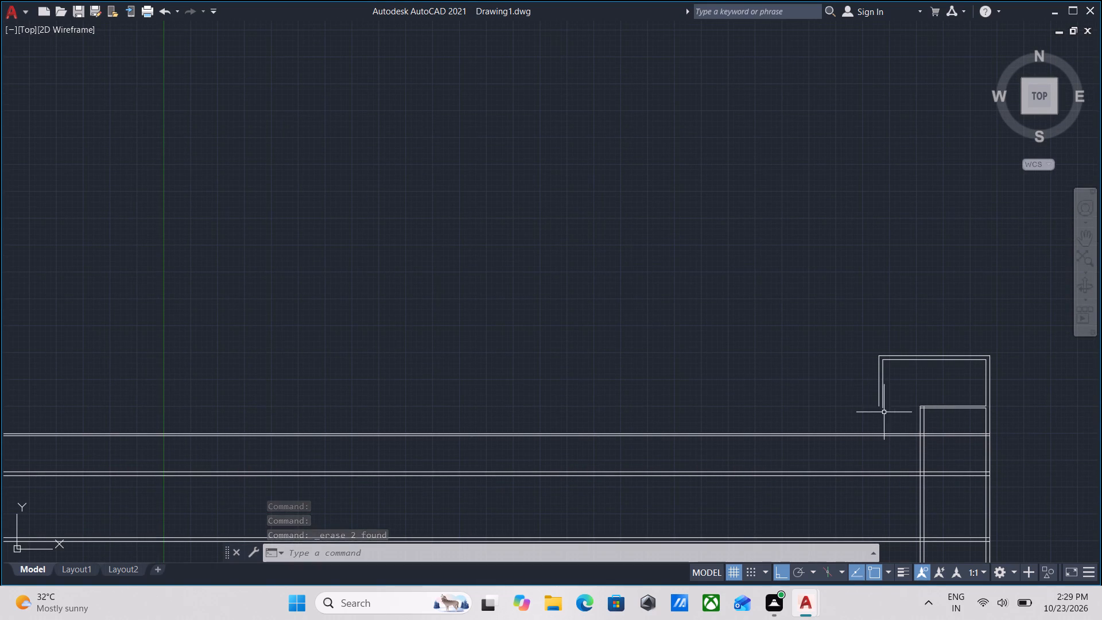
scroll(868, 405, up, 2)
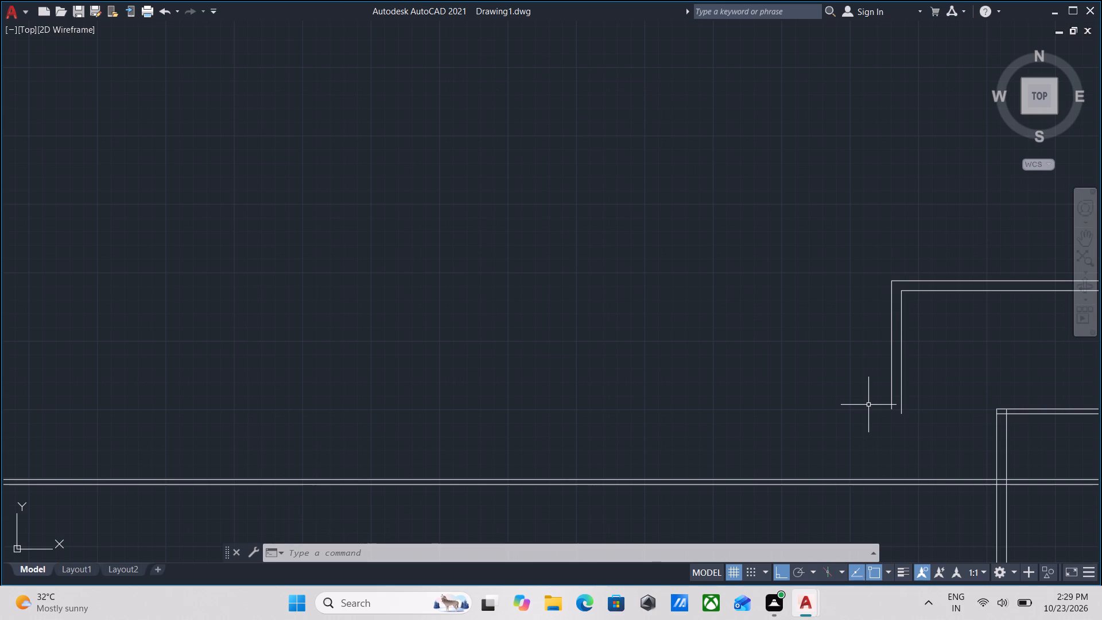
scroll(890, 406, up, 1)
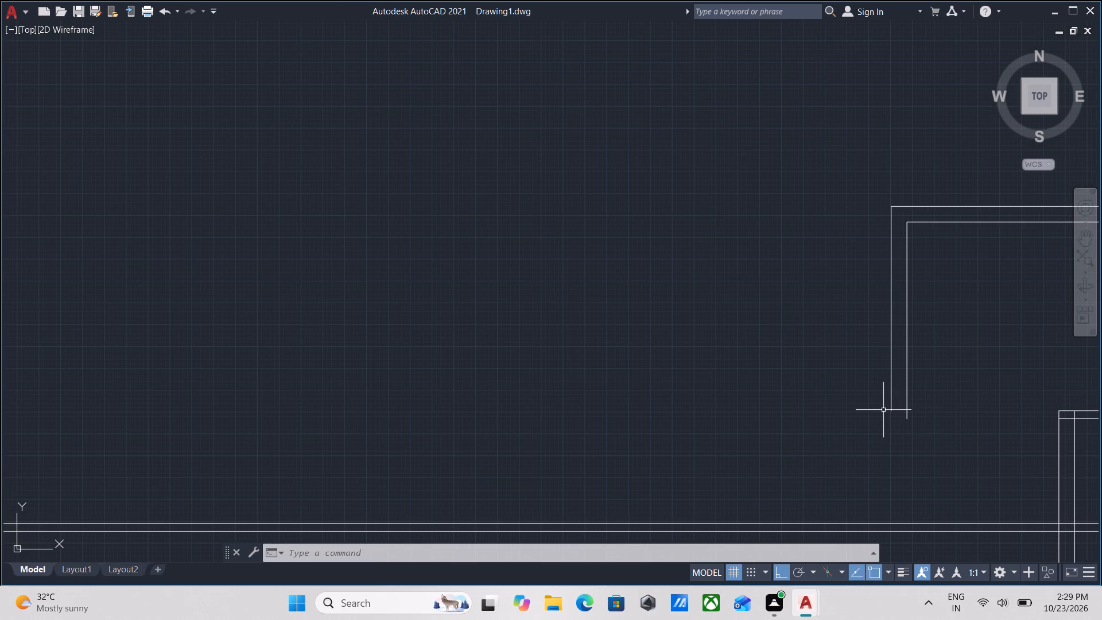
key(l)
key(Return)
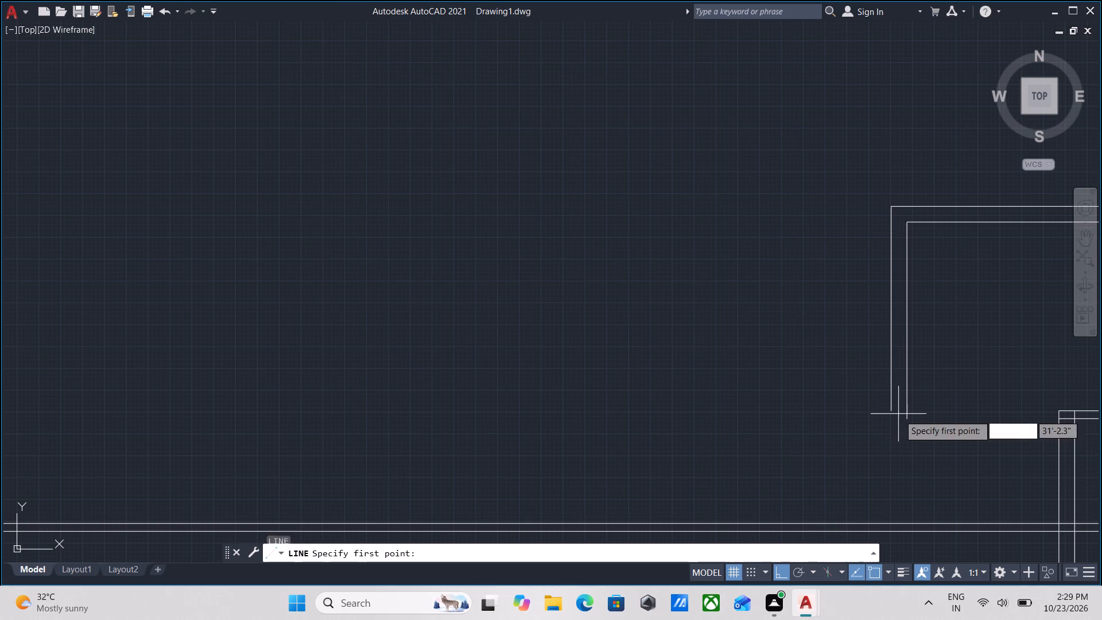
click(906, 419)
middle_drag(604, 406, 639, 406)
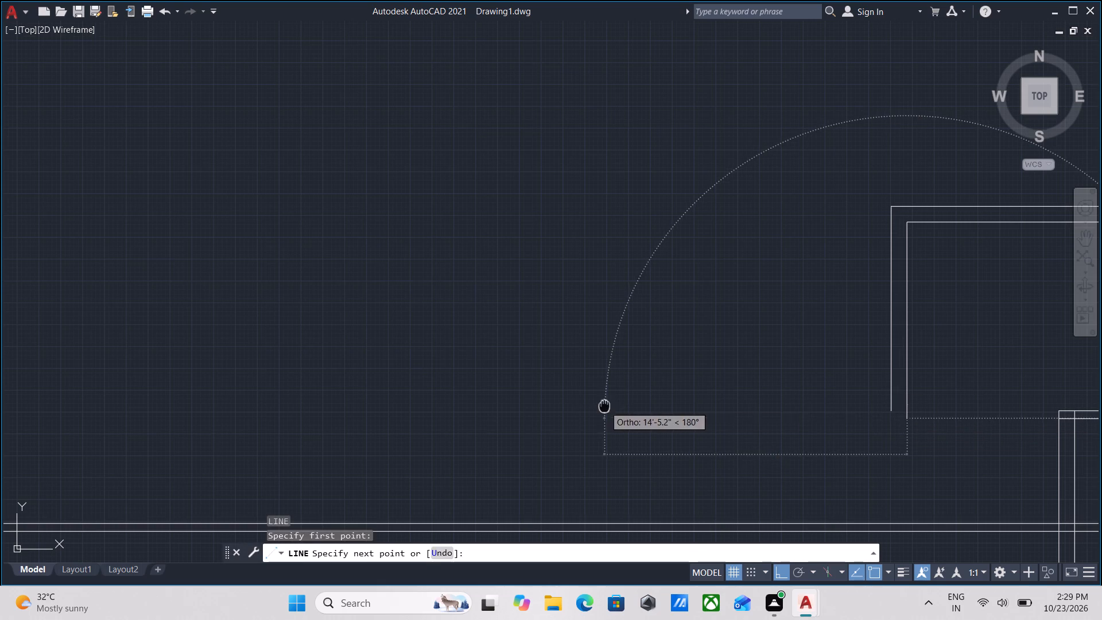
middle_drag(639, 406, 780, 418)
scroll(778, 420, down, 2)
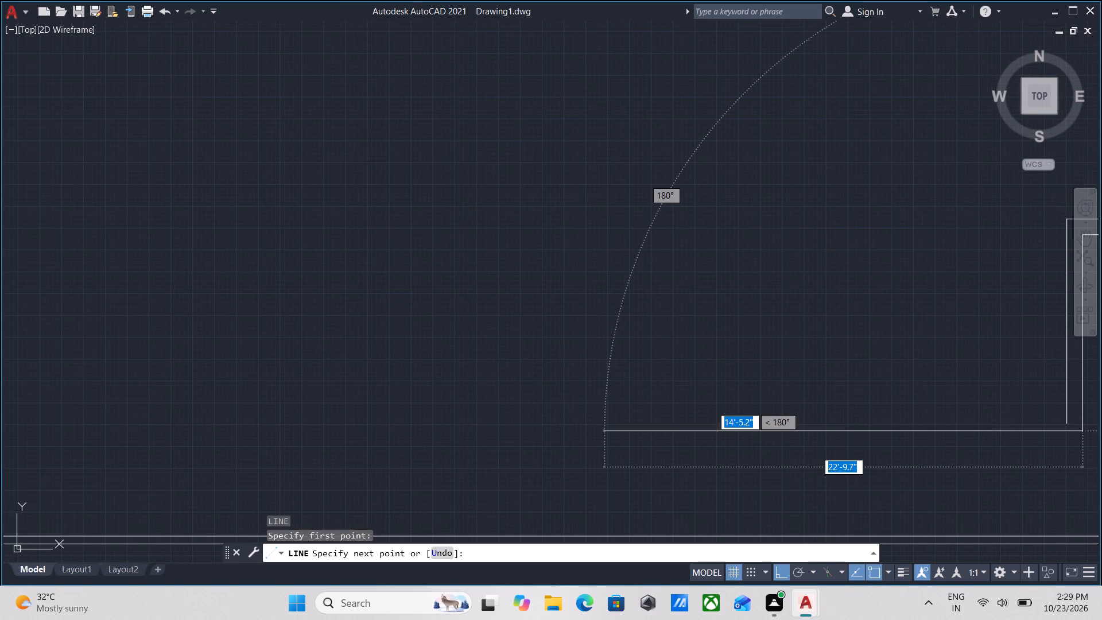
scroll(711, 440, down, 2)
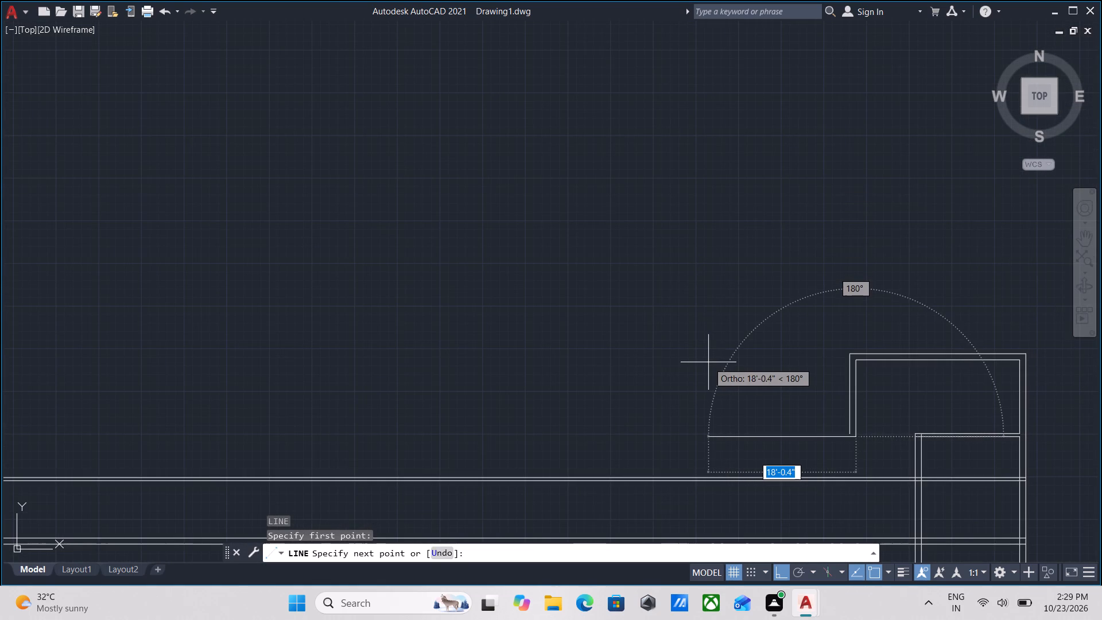
scroll(626, 444, up, 2)
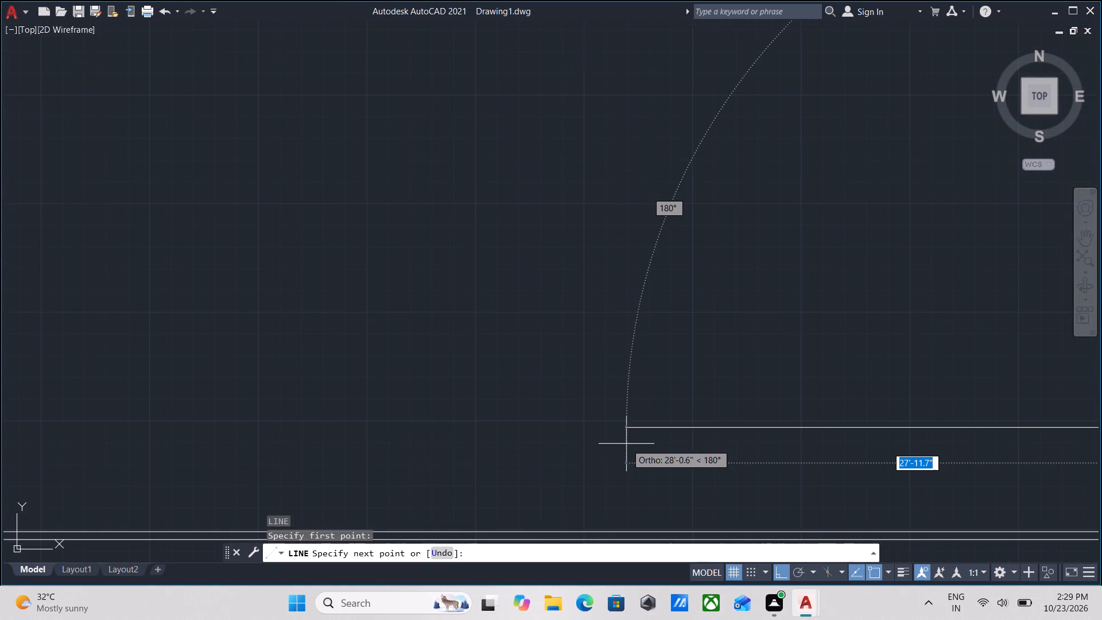
scroll(616, 442, down, 1)
middle_drag(613, 444, 581, 451)
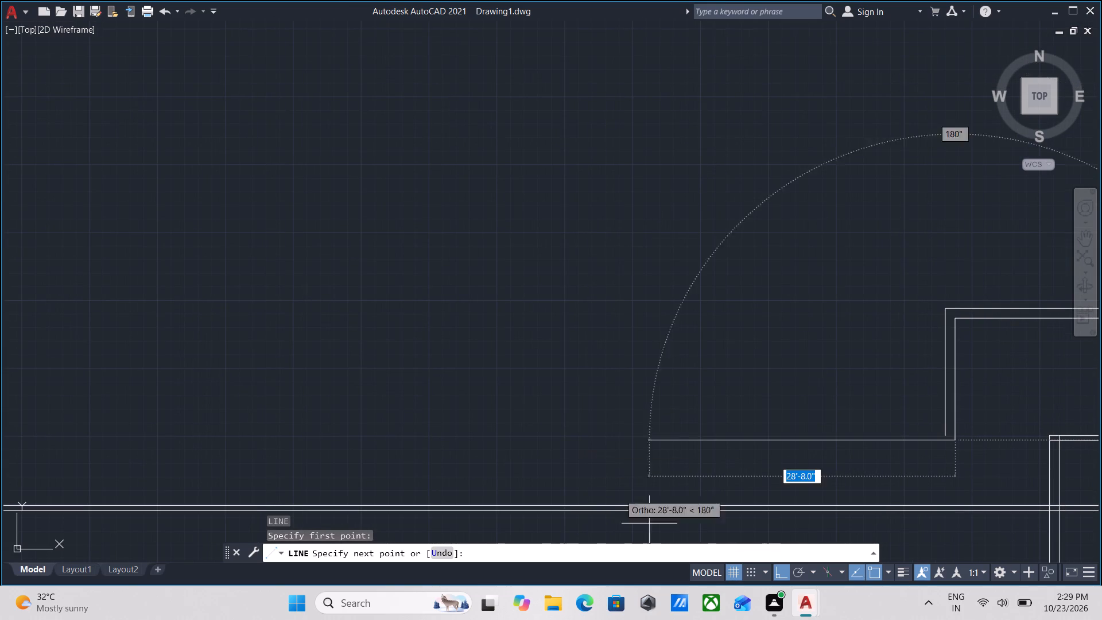
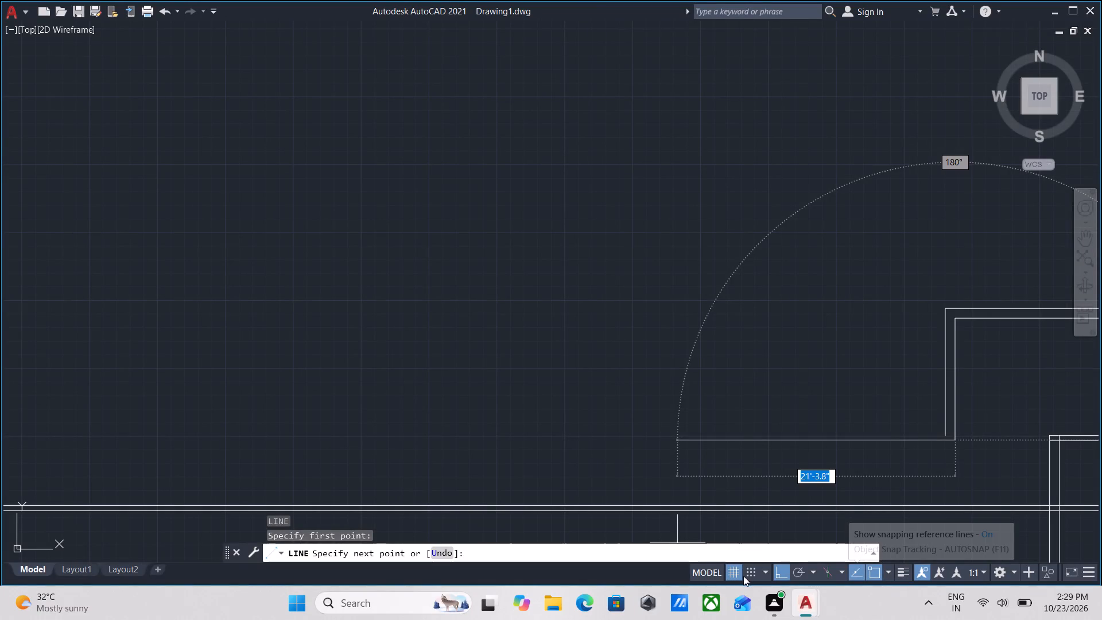
Finish the horizontal line running left from the partition's lower end at a length of 20'.
scroll(687, 388, down, 1)
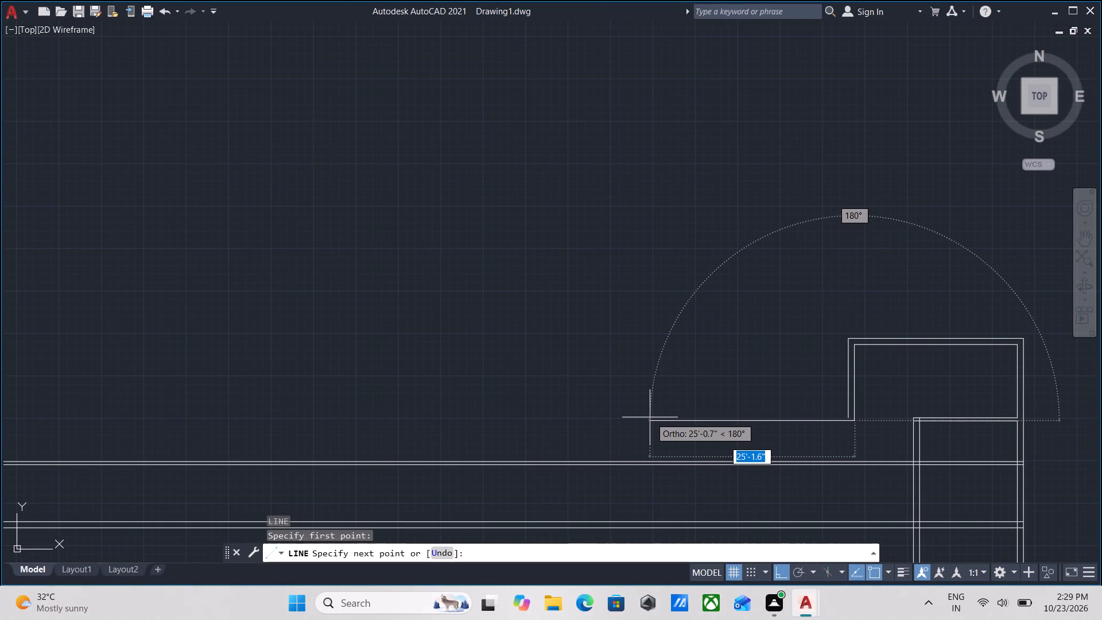
scroll(650, 417, down, 1)
middle_drag(650, 417, 829, 409)
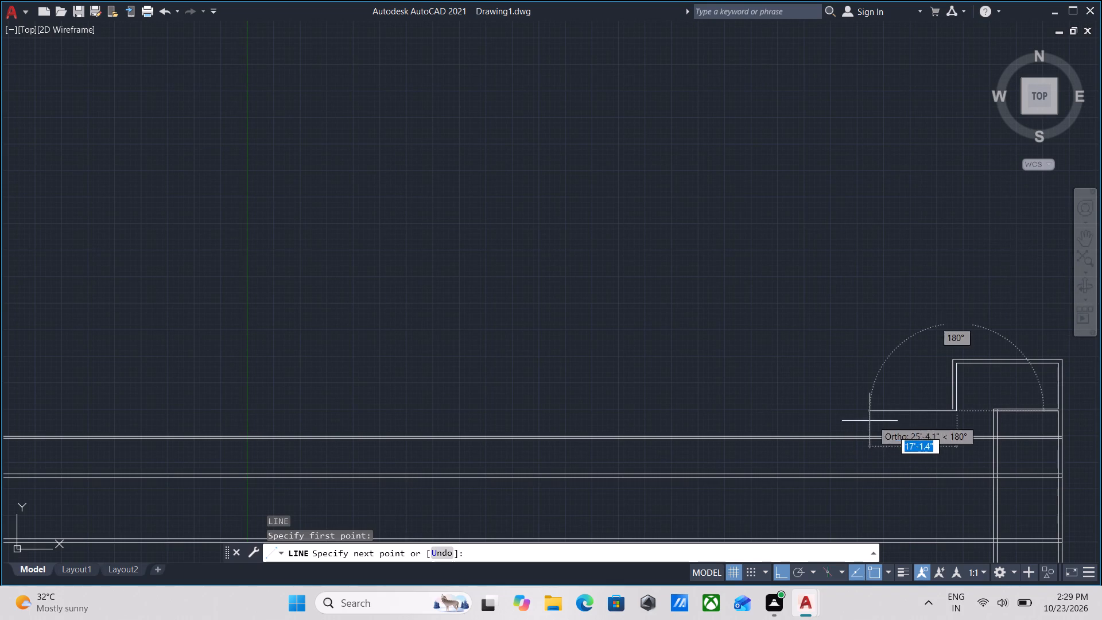
scroll(862, 421, up, 1)
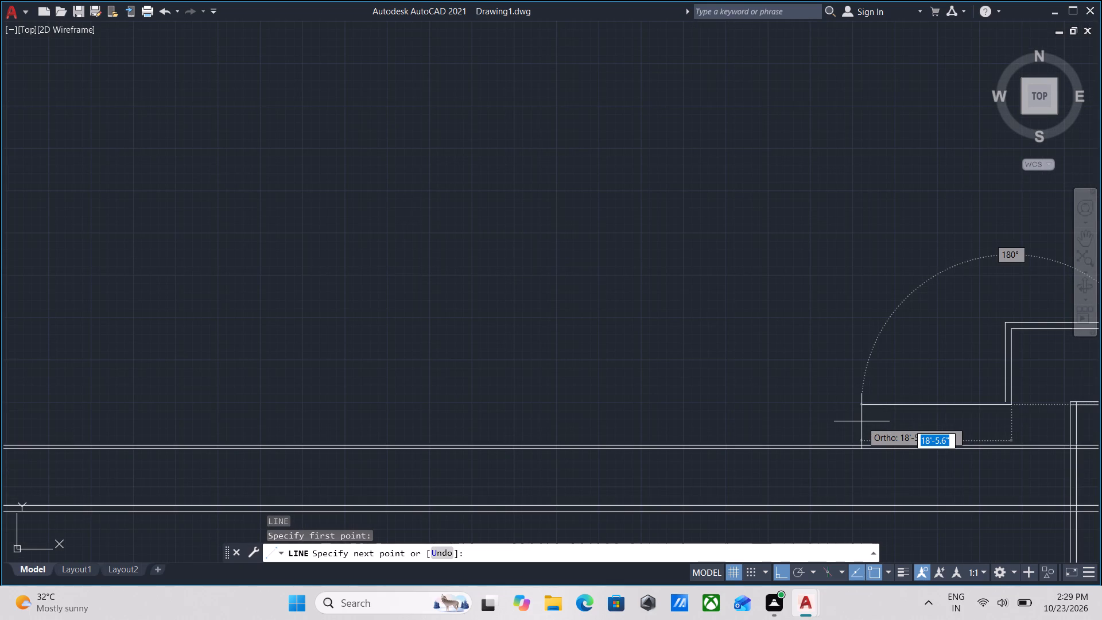
text(20')
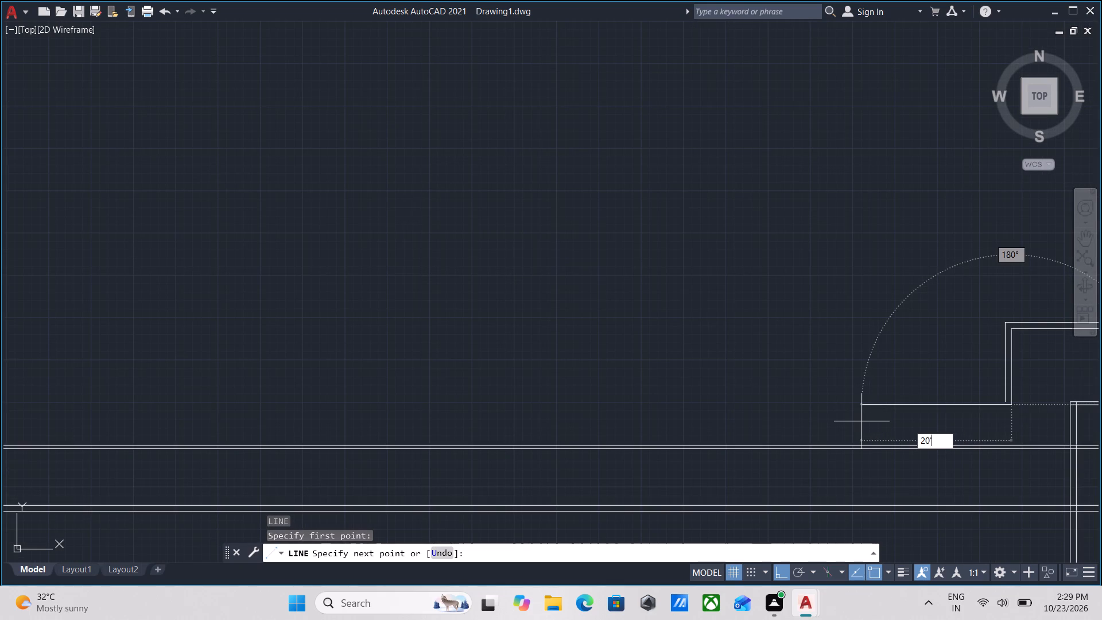
key(Return)
Continue the line straight down about 25'-11" to the lower line of the third horizontal wall pair below.
scroll(868, 459, down, 2)
middle_drag(868, 468, 855, 406)
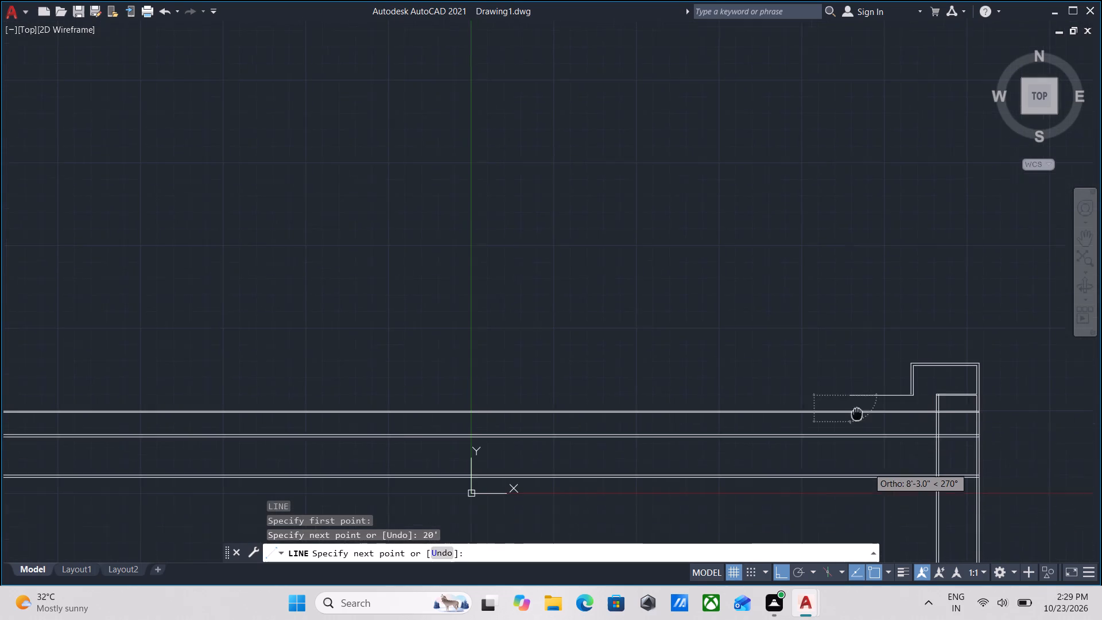
middle_drag(855, 406, 855, 405)
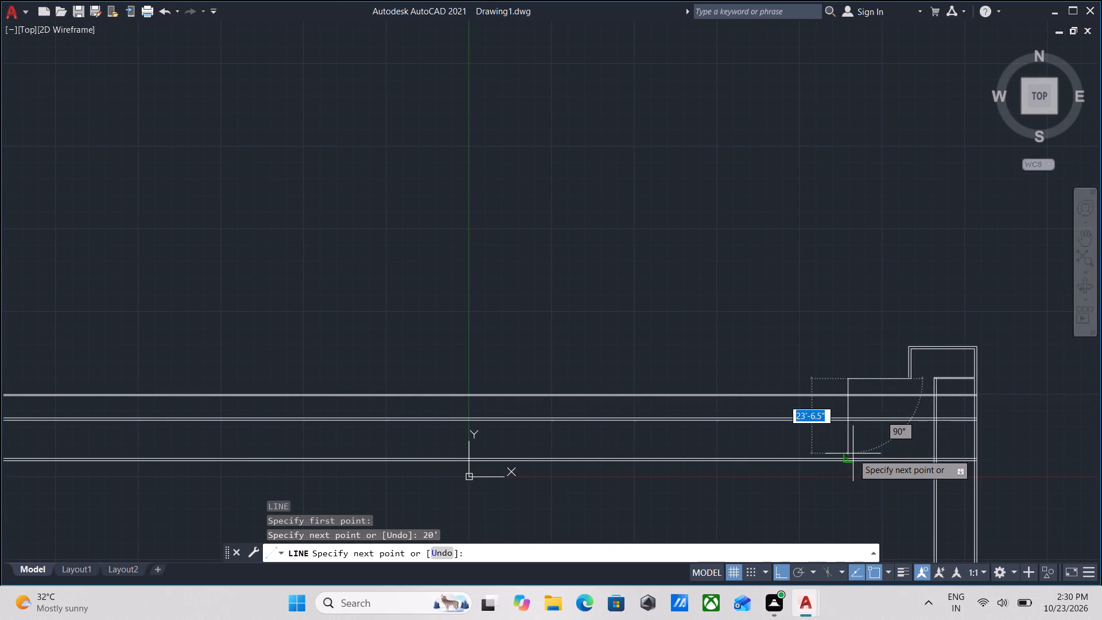
scroll(853, 454, up, 3)
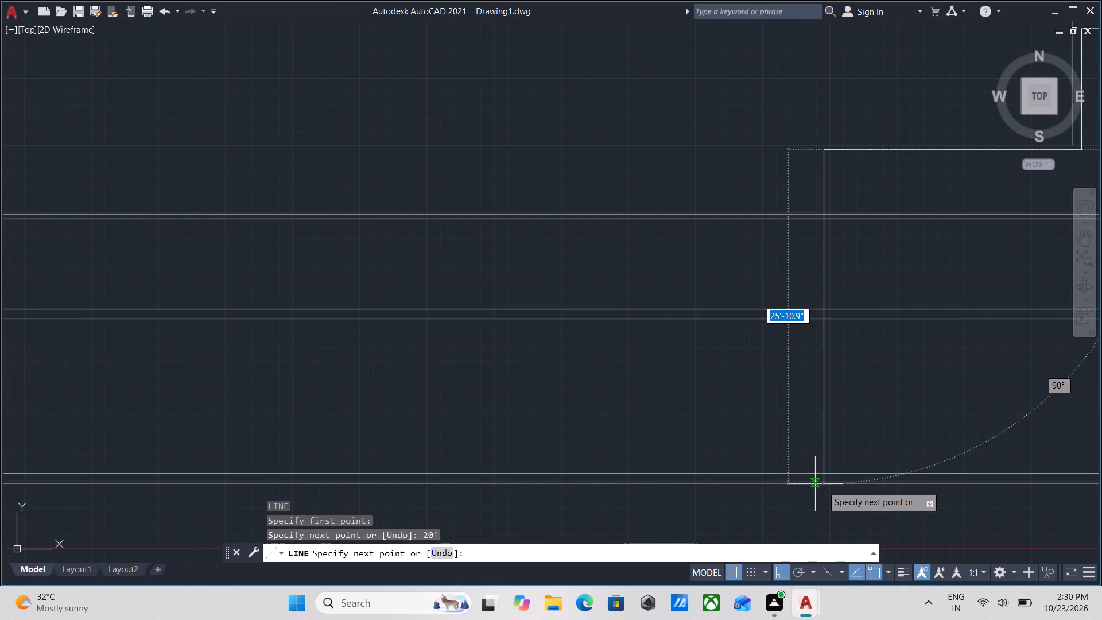
click(821, 485)
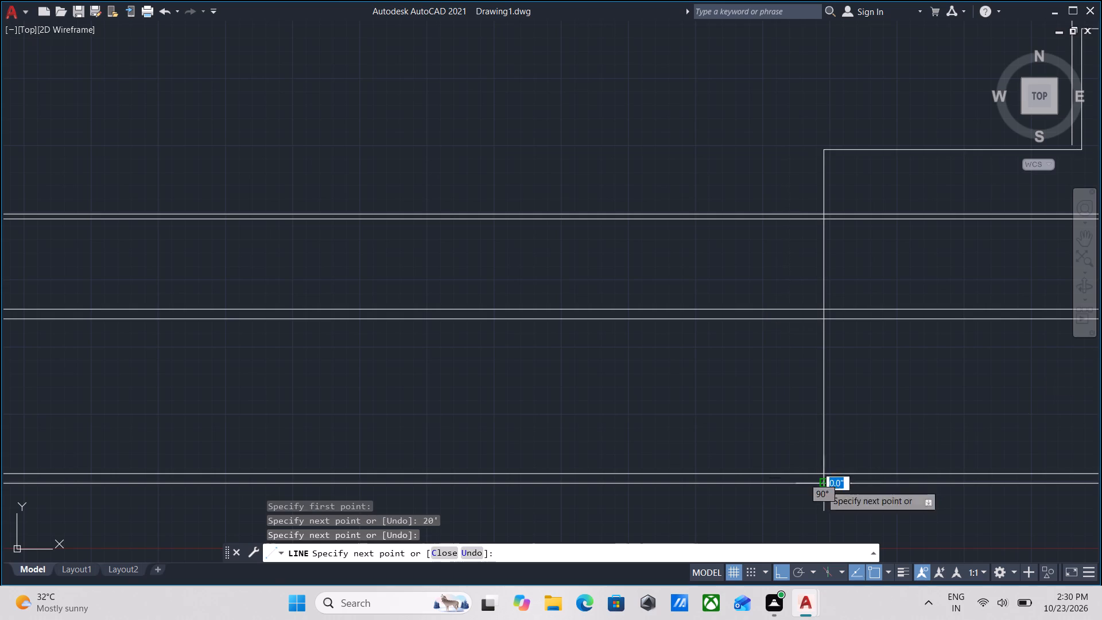
scroll(841, 425, down, 2)
middle_drag(841, 425, 822, 448)
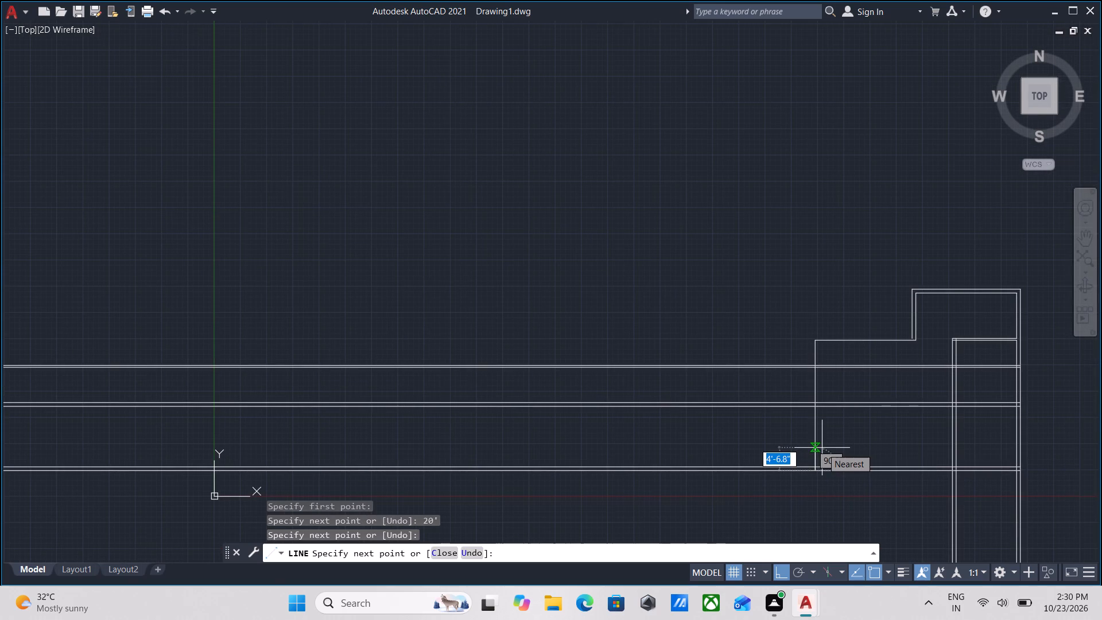
key(Escape)
Offset the new 20' horizontal line upward by 9" to give the wall its thickness.
middle_drag(834, 363, 832, 373)
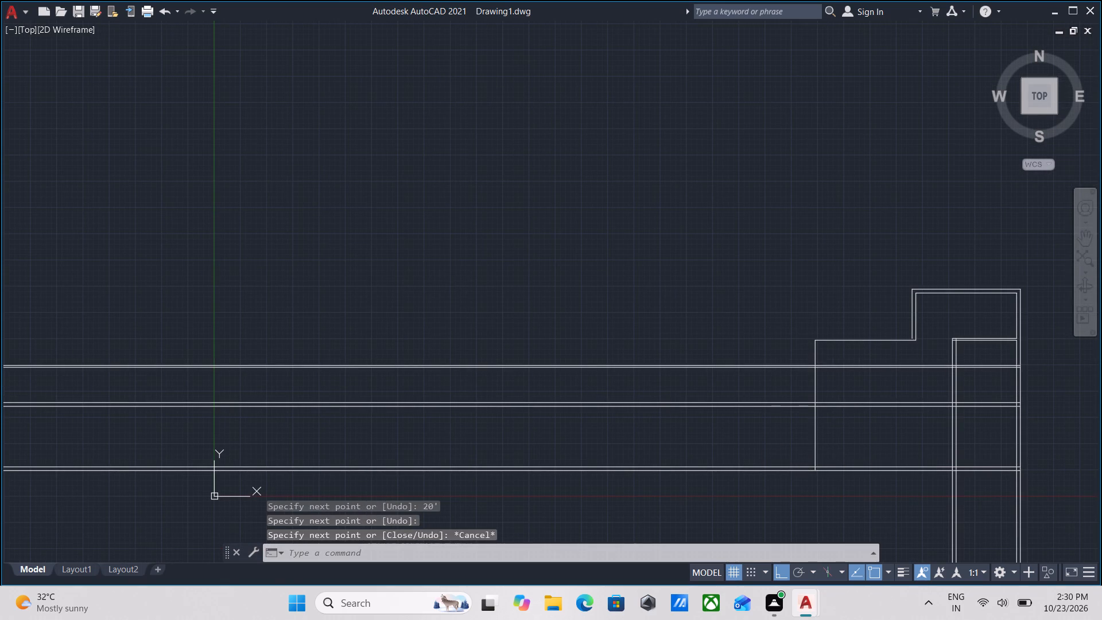
middle_drag(832, 373, 825, 429)
middle_drag(826, 410, 828, 456)
scroll(831, 436, up, 2)
click(882, 489)
click(859, 454)
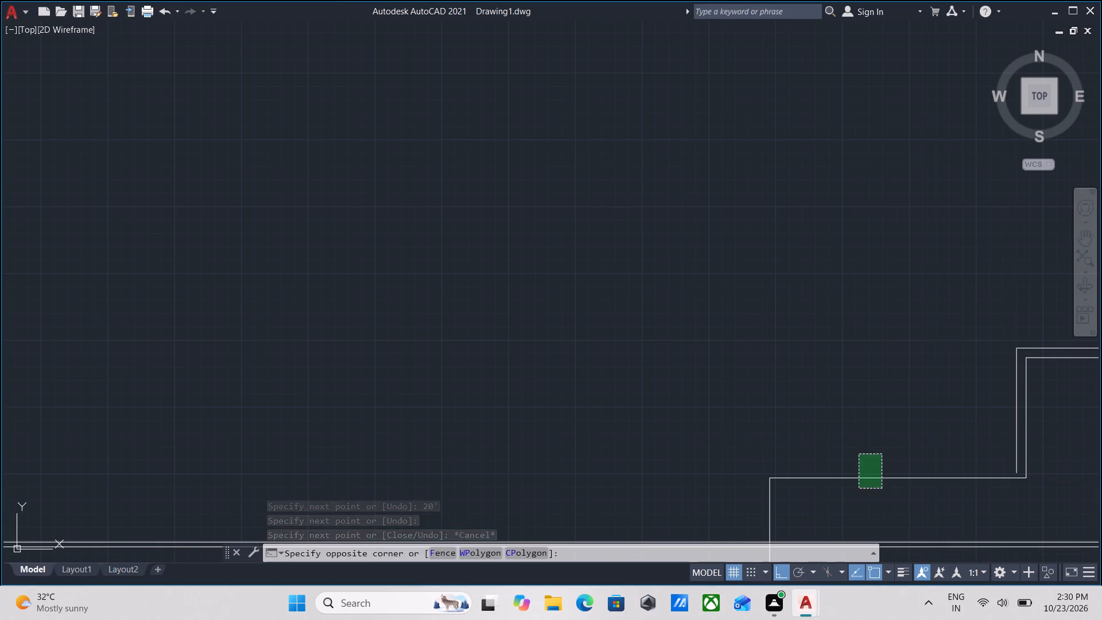
key(o)
key(Return)
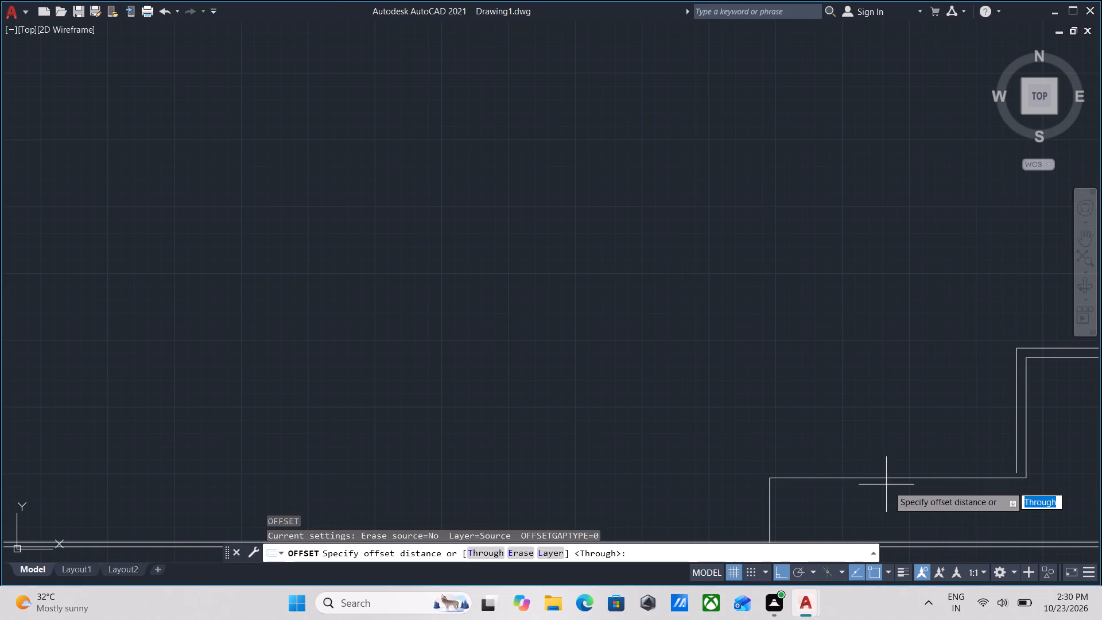
click(900, 475)
click(893, 432)
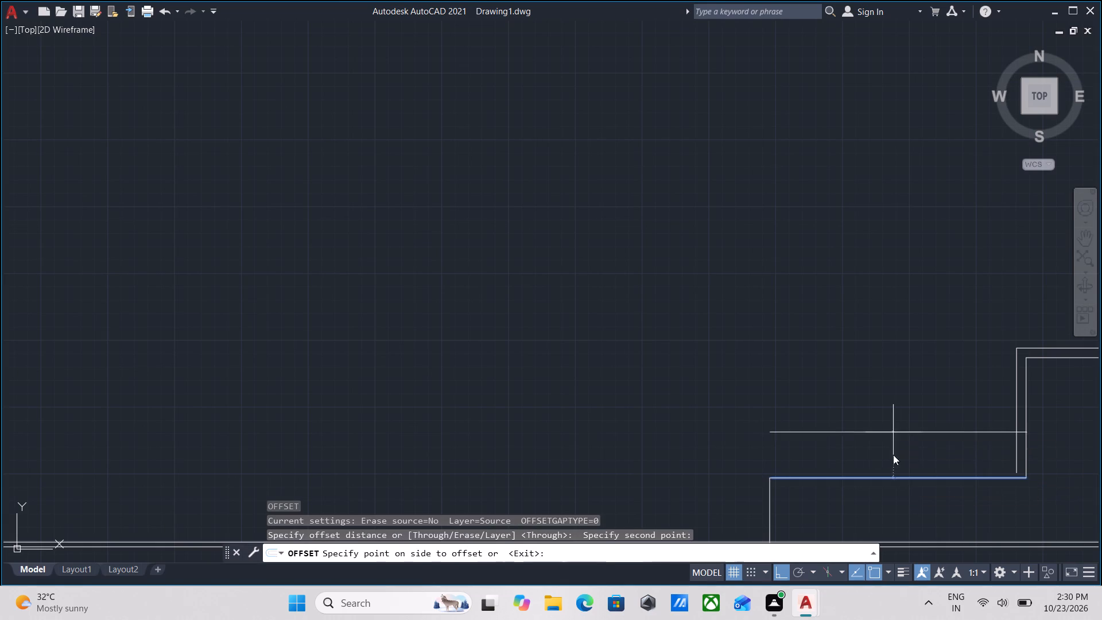
key(9)
key(Return)
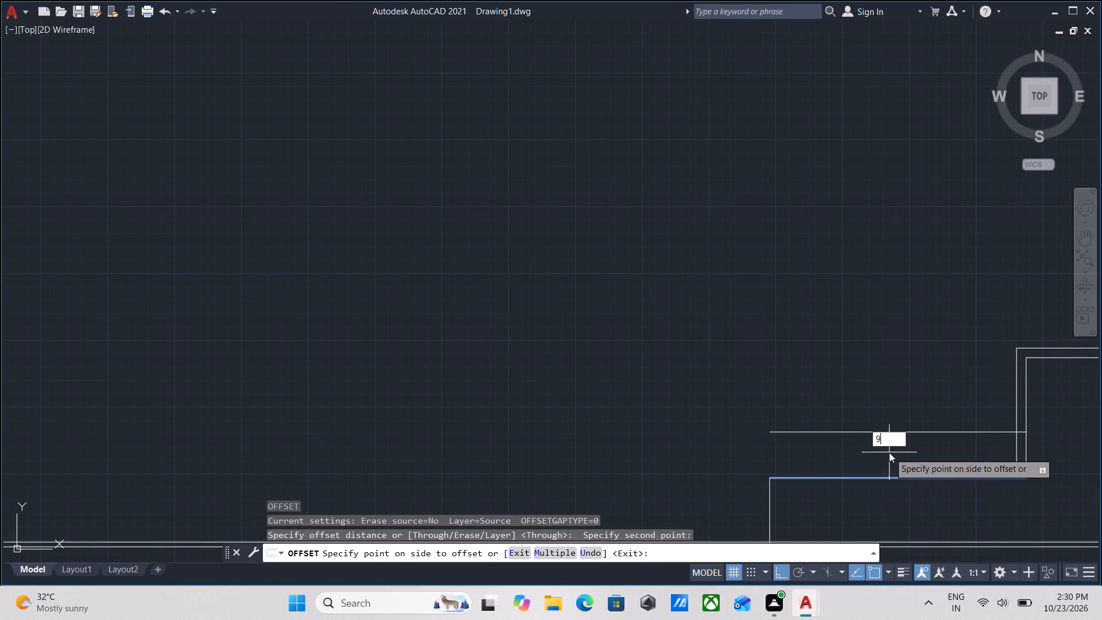
scroll(877, 478, down, 1)
middle_drag(877, 478, 869, 358)
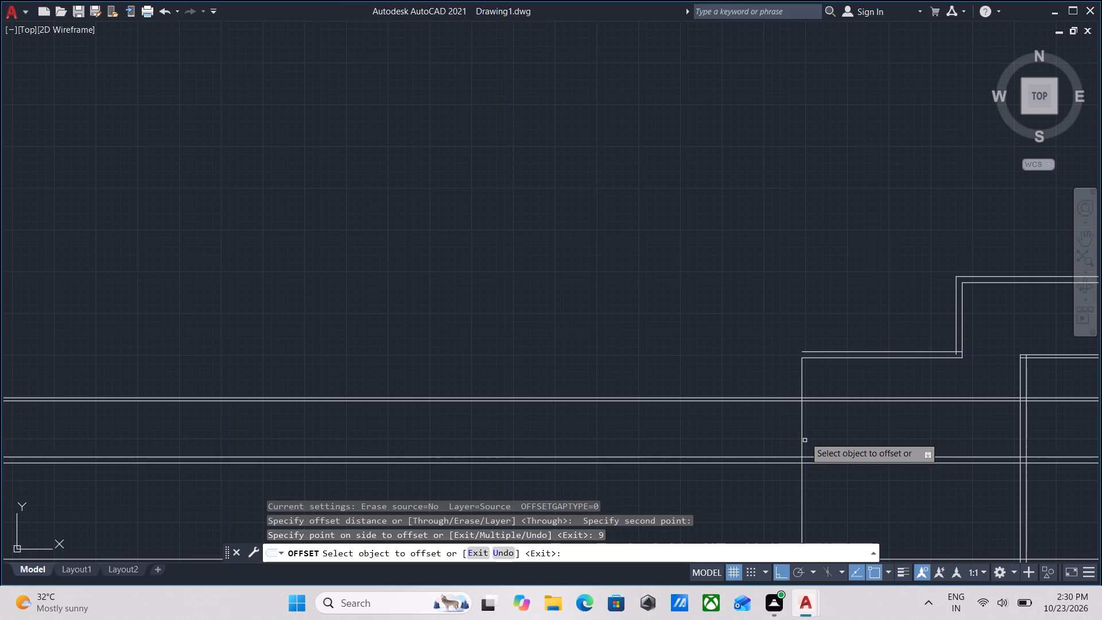
key(Escape)
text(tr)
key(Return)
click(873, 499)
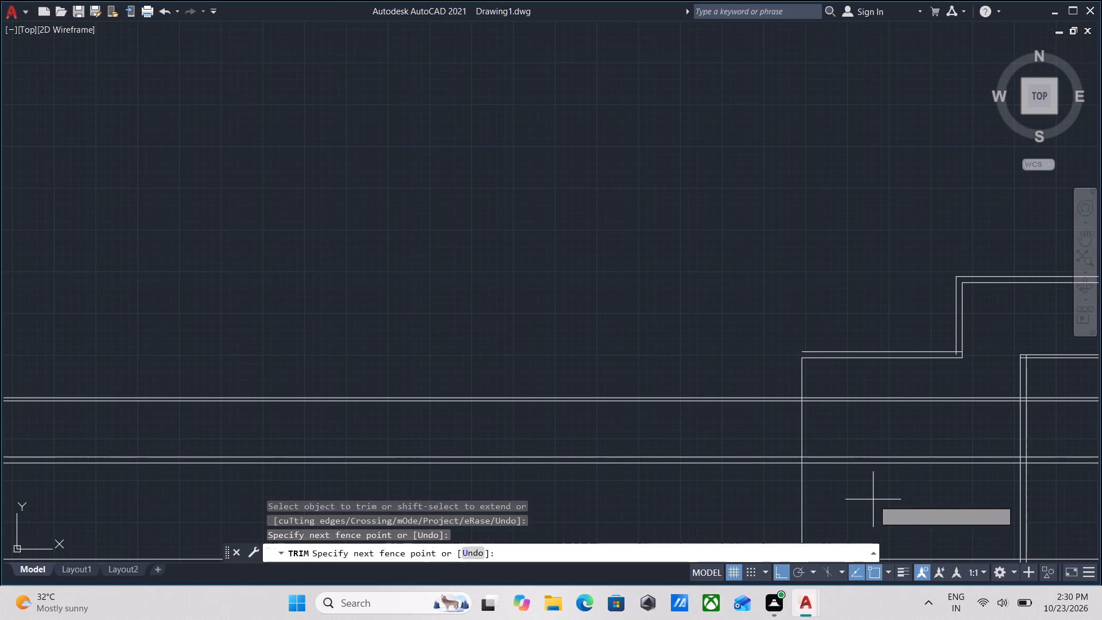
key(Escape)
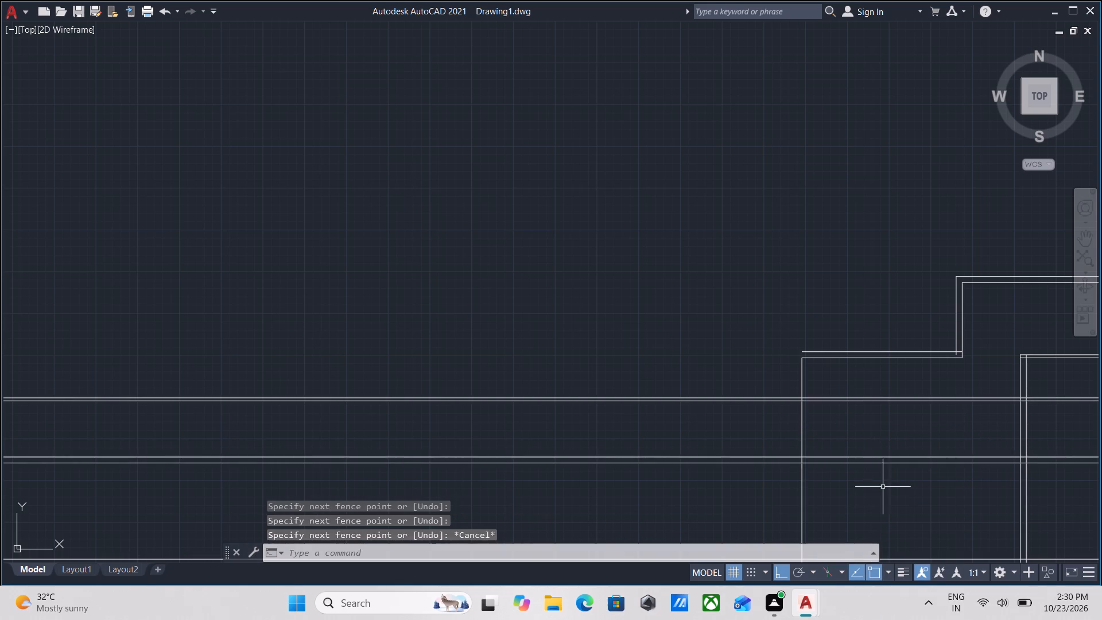
Trim away the upper two horizontal wall pairs between the new vertical line and the vertical wall pair, and left of the new line.
scroll(893, 509, down, 2)
middle_drag(893, 509, 887, 508)
scroll(887, 508, up, 1)
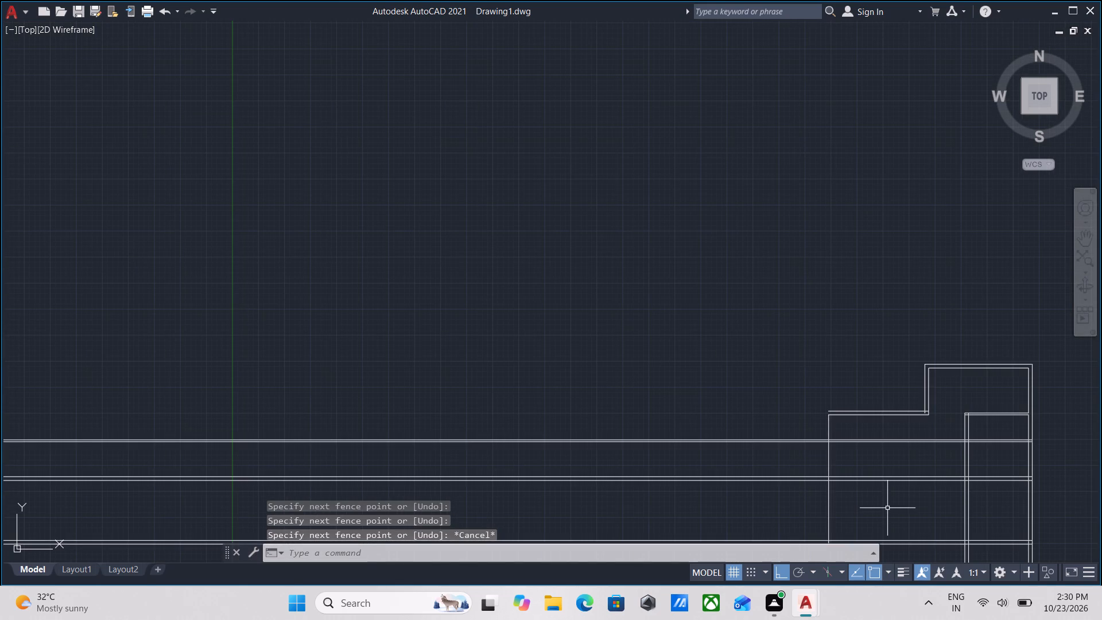
text(tr)
key(Return)
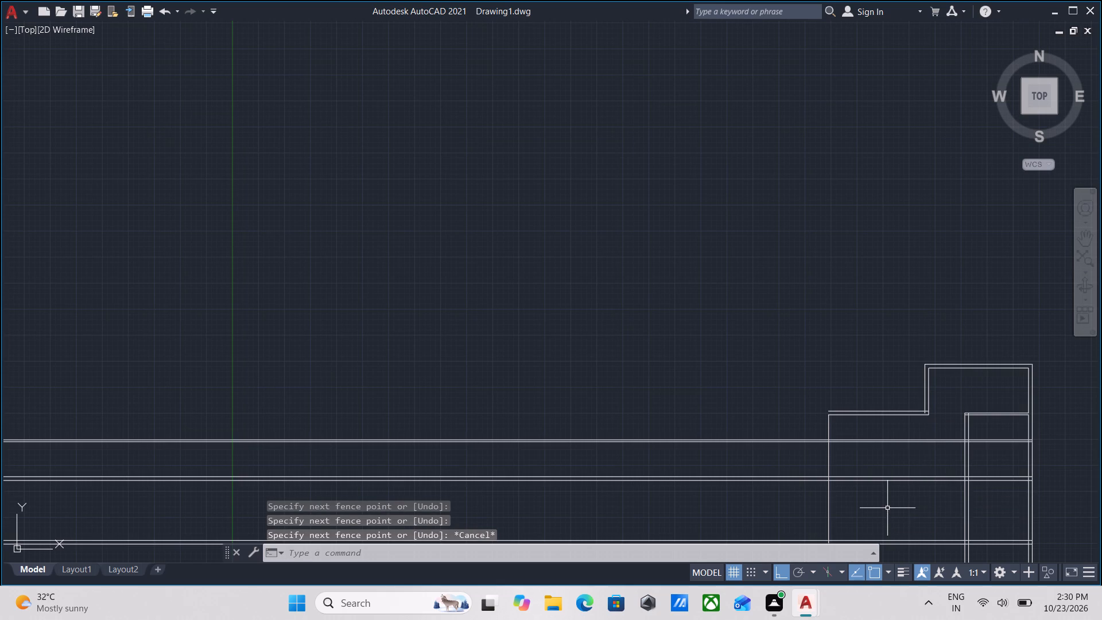
click(887, 508)
click(882, 418)
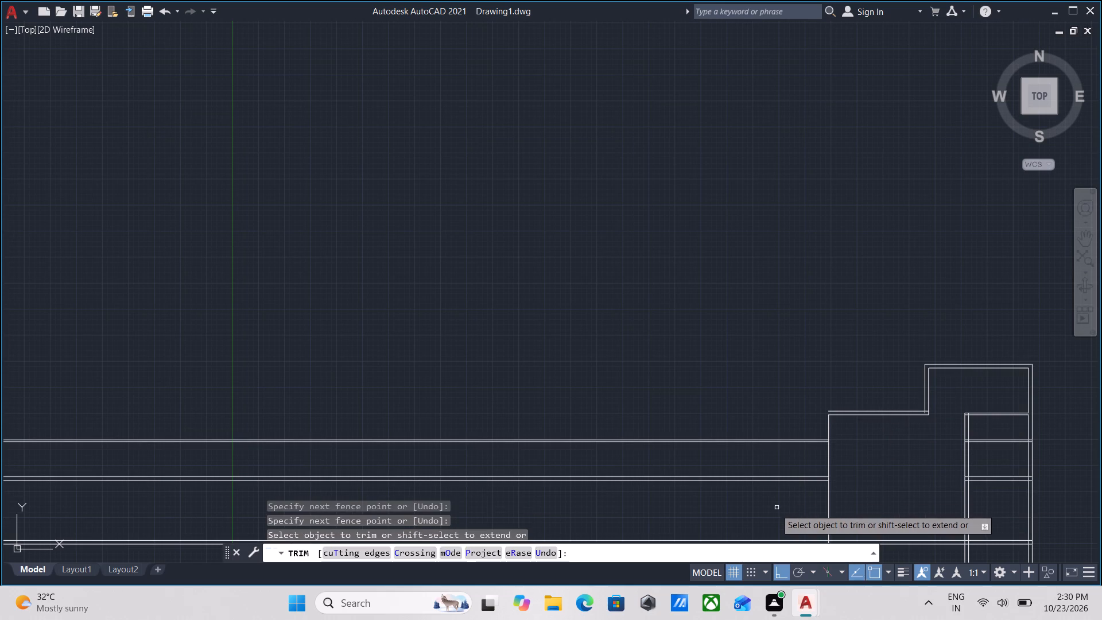
click(777, 507)
click(779, 398)
key(Escape)
Offset the new vertical line 9" outward to the left as the wall's outer face.
scroll(818, 429, up, 1)
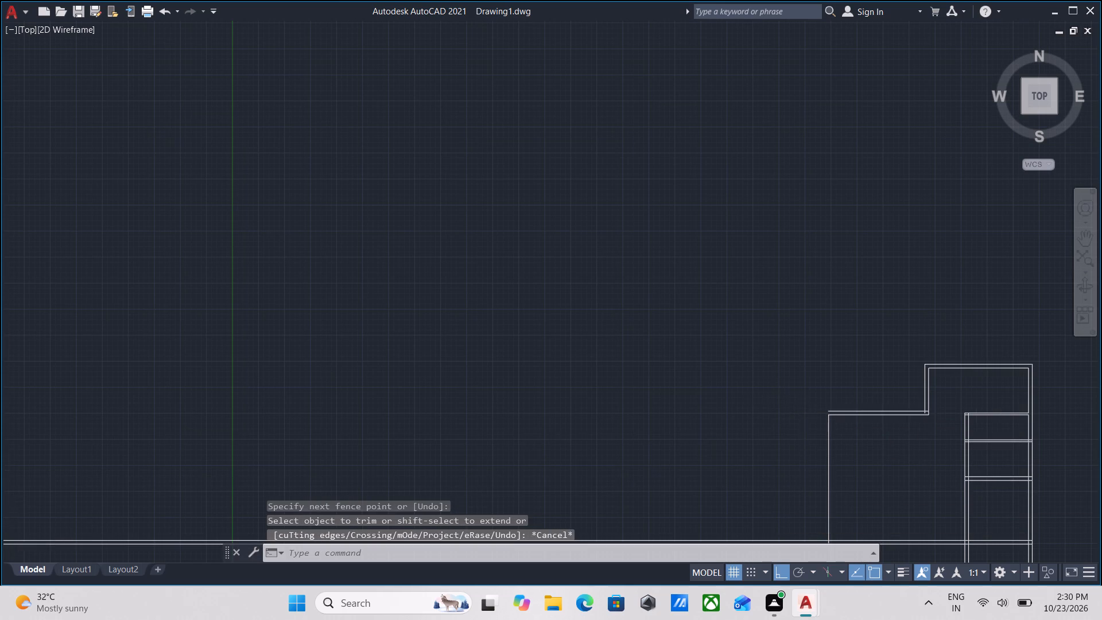
scroll(820, 432, up, 1)
click(856, 454)
click(796, 443)
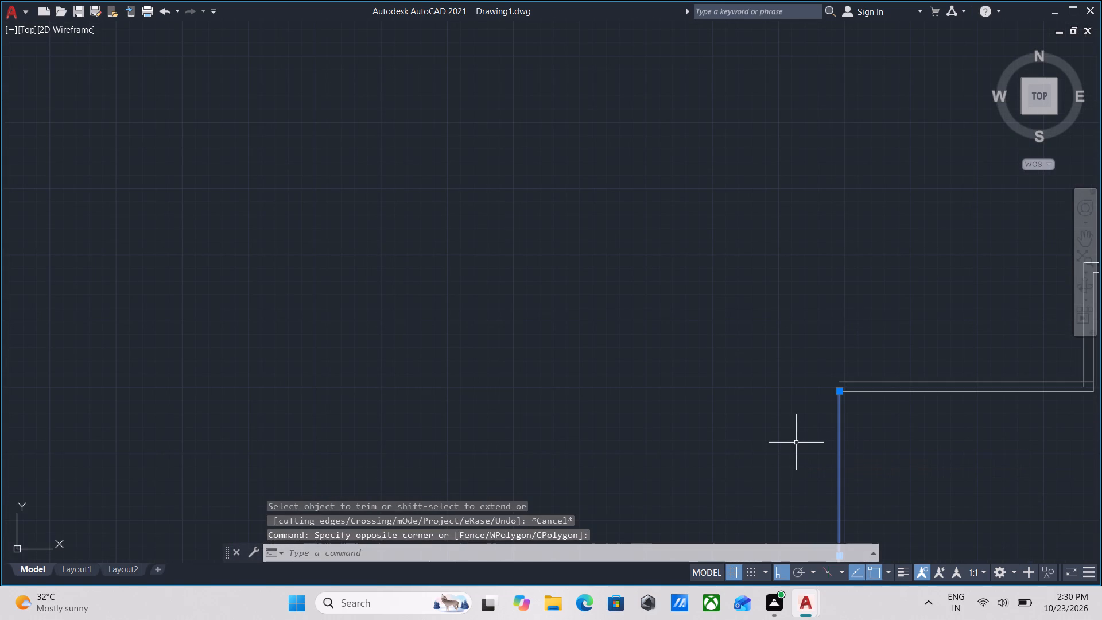
key(o)
key(Return)
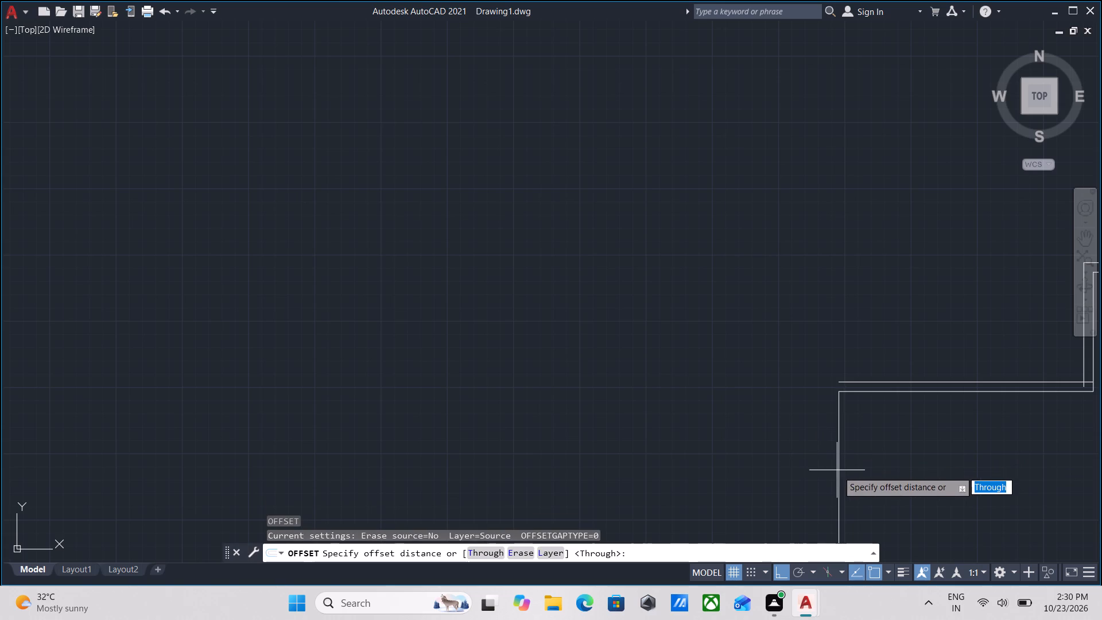
click(837, 471)
click(793, 468)
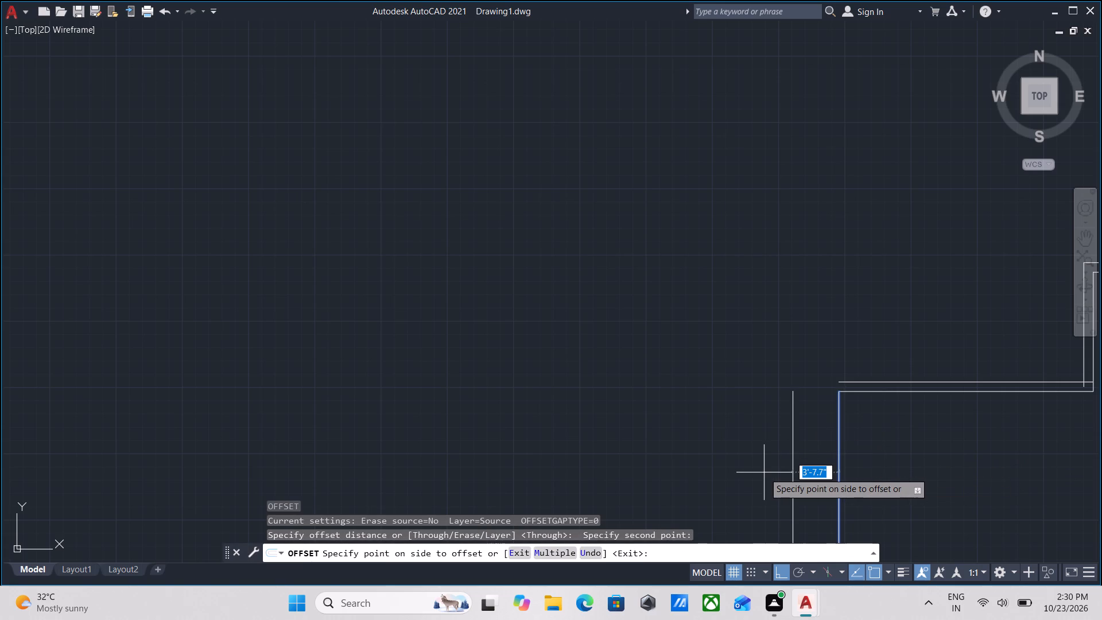
key(9)
key(Return)
key(Escape)
Fillet the new outer vertical line with the upper horizontal line to close the wall's outer corner.
scroll(869, 432, down, 1)
middle_drag(869, 432, 846, 460)
key(f)
key(Return)
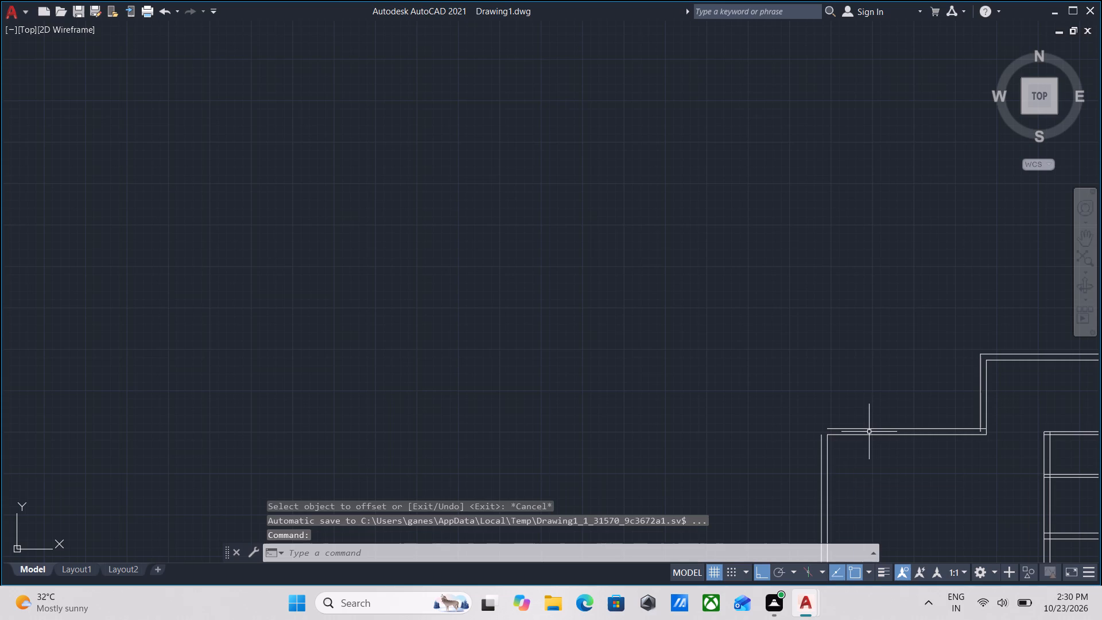
scroll(829, 469, up, 1)
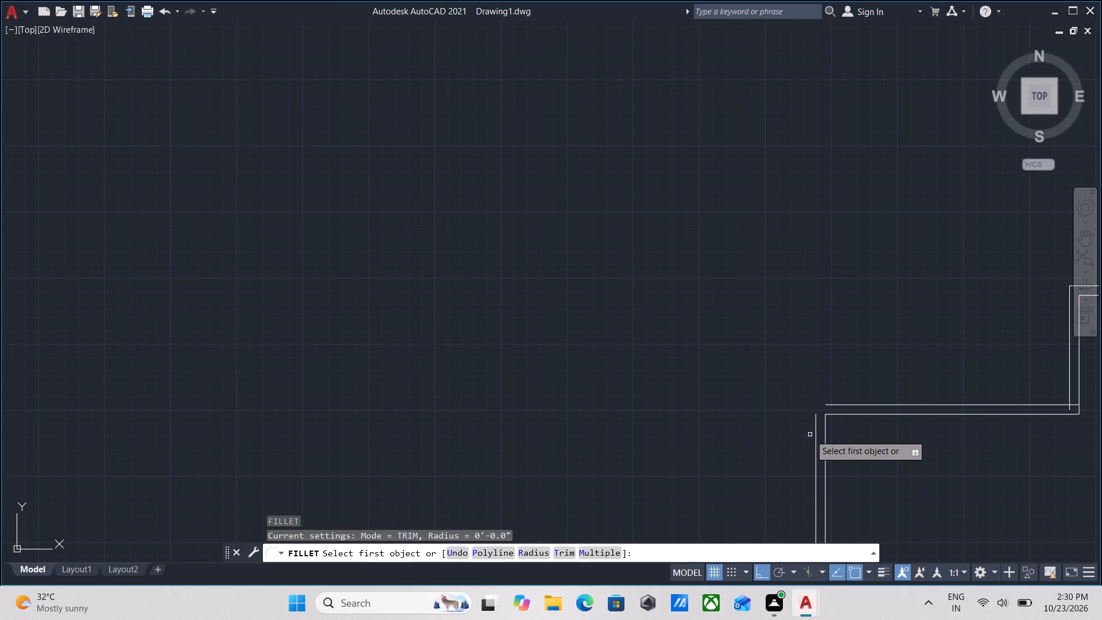
click(813, 434)
click(816, 432)
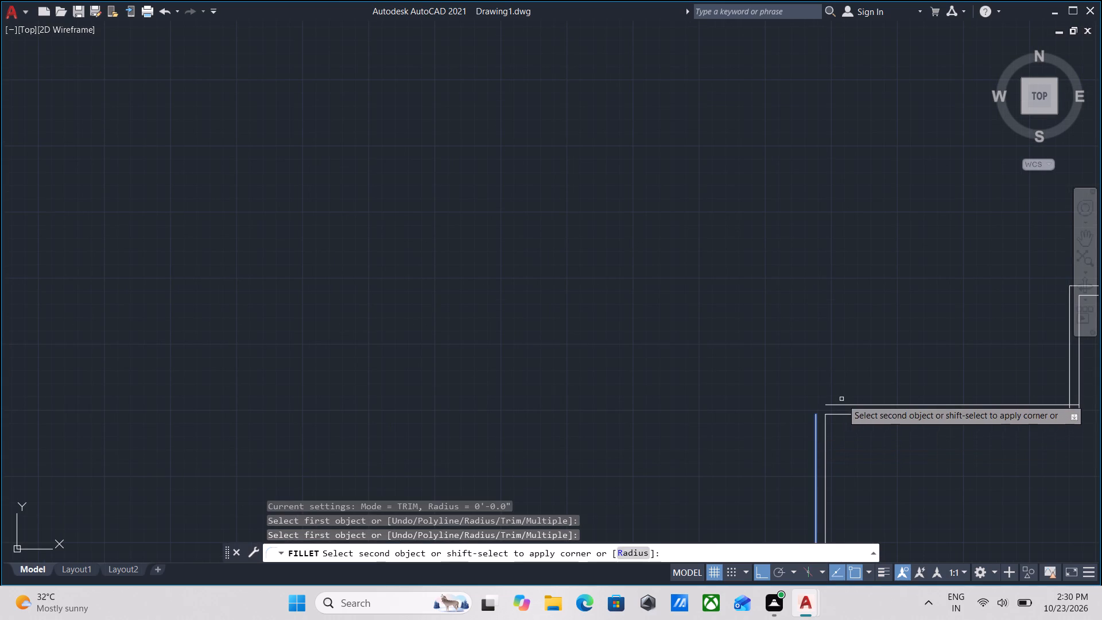
click(841, 406)
key(Escape)
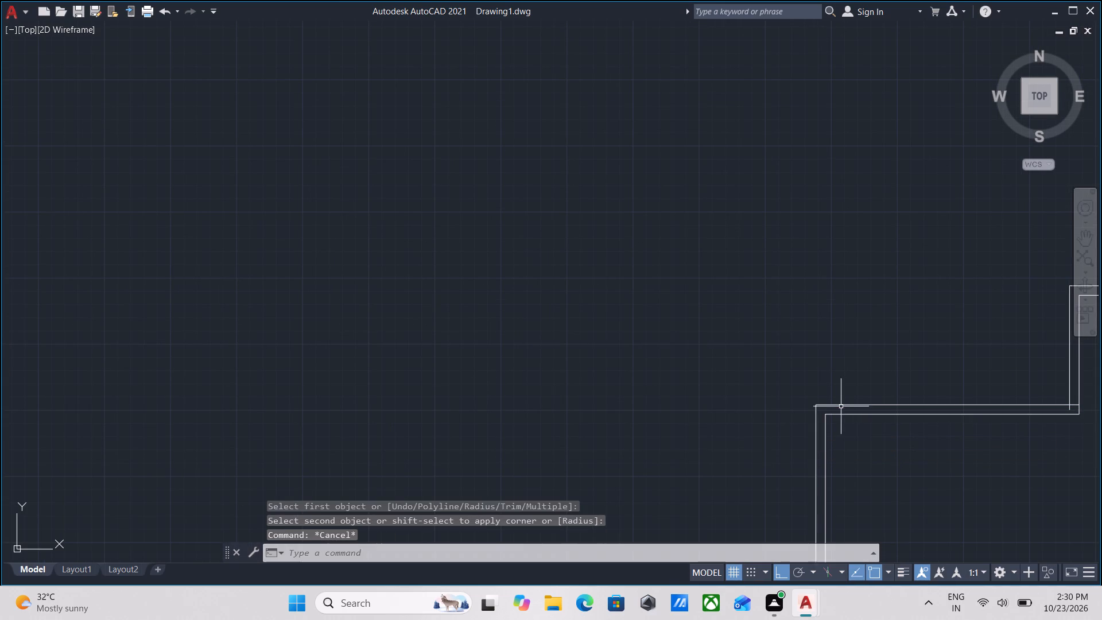
Trim the overlapping vertical and horizontal line stubs where the new 20' wall meets the partition's lower end.
scroll(860, 424, down, 2)
middle_drag(862, 427, 730, 359)
scroll(840, 346, up, 2)
scroll(794, 335, up, 1)
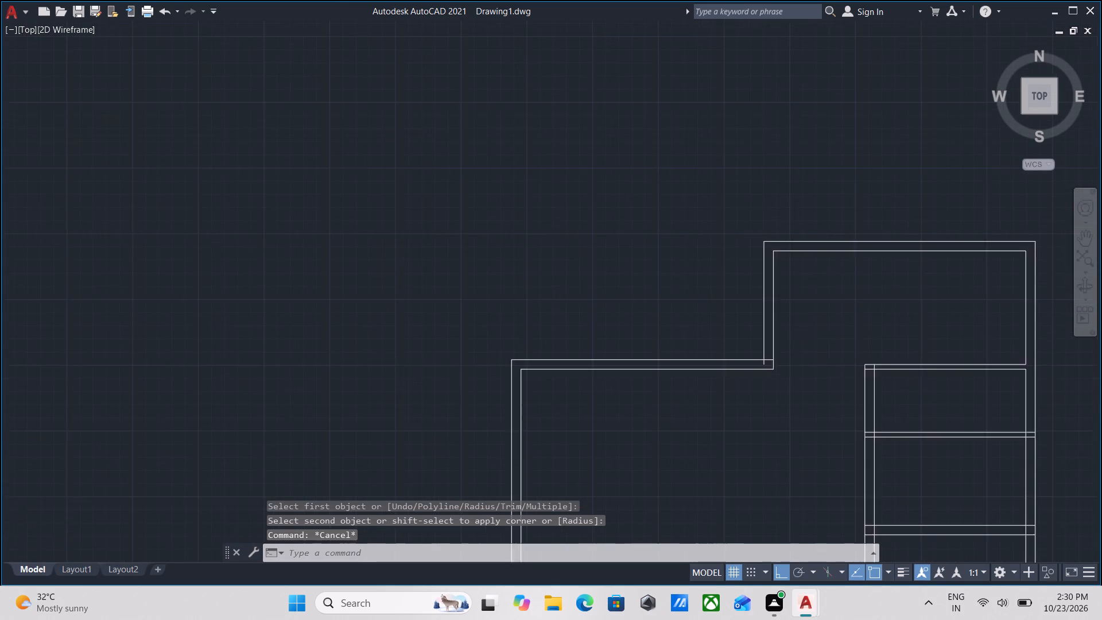
middle_drag(774, 363, 809, 366)
key(y)
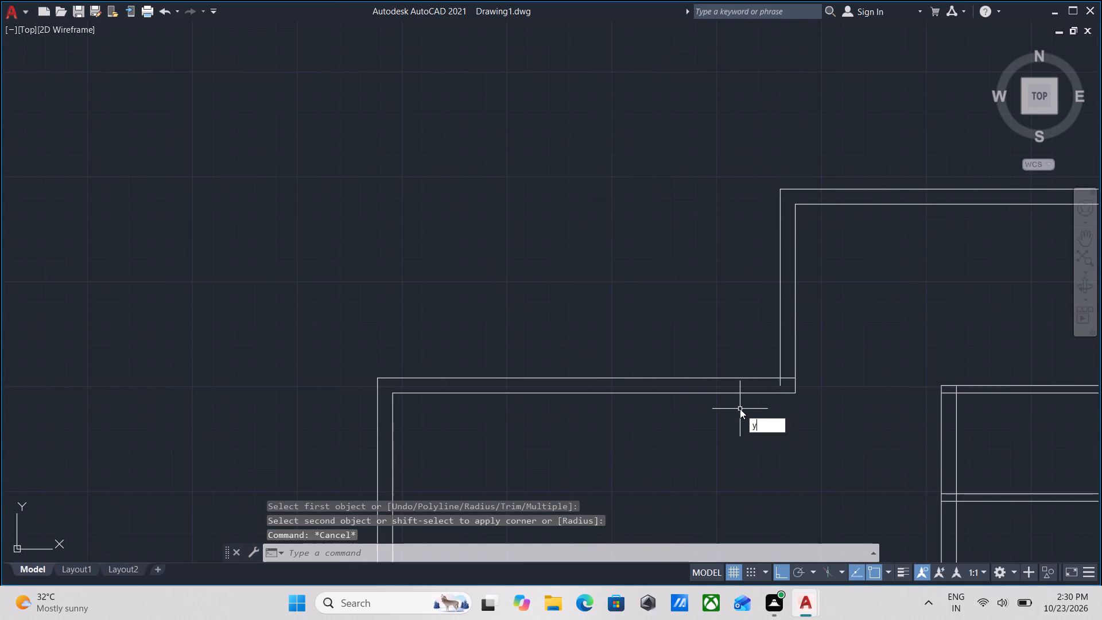
key(BackSpace)
text(tr)
key(Return)
scroll(759, 390, up, 3)
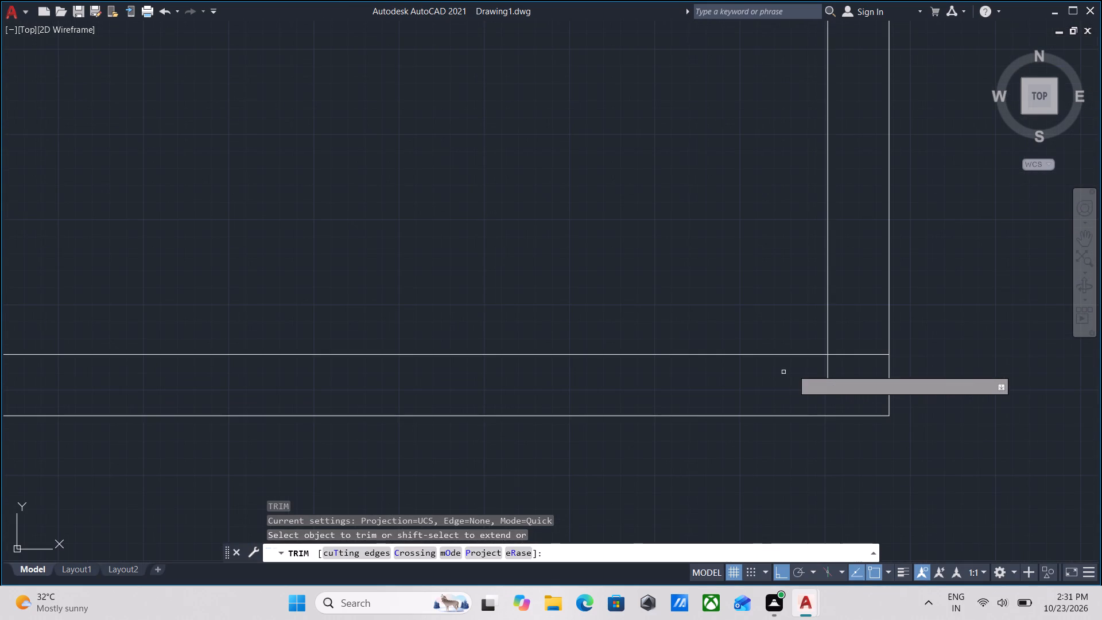
click(792, 369)
click(846, 369)
click(848, 382)
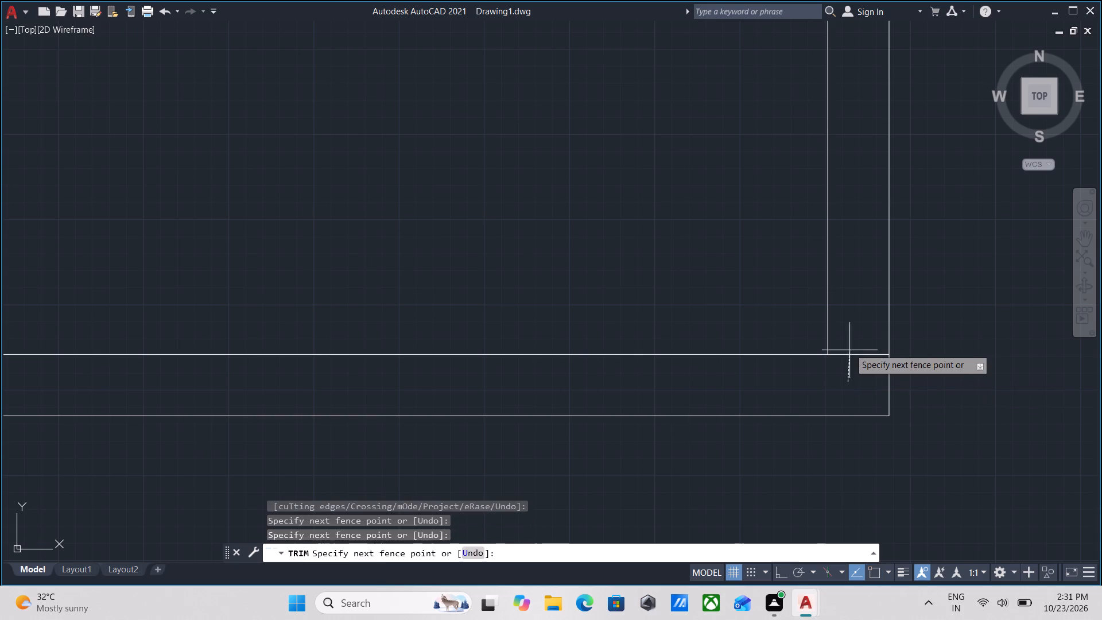
click(851, 325)
key(Escape)
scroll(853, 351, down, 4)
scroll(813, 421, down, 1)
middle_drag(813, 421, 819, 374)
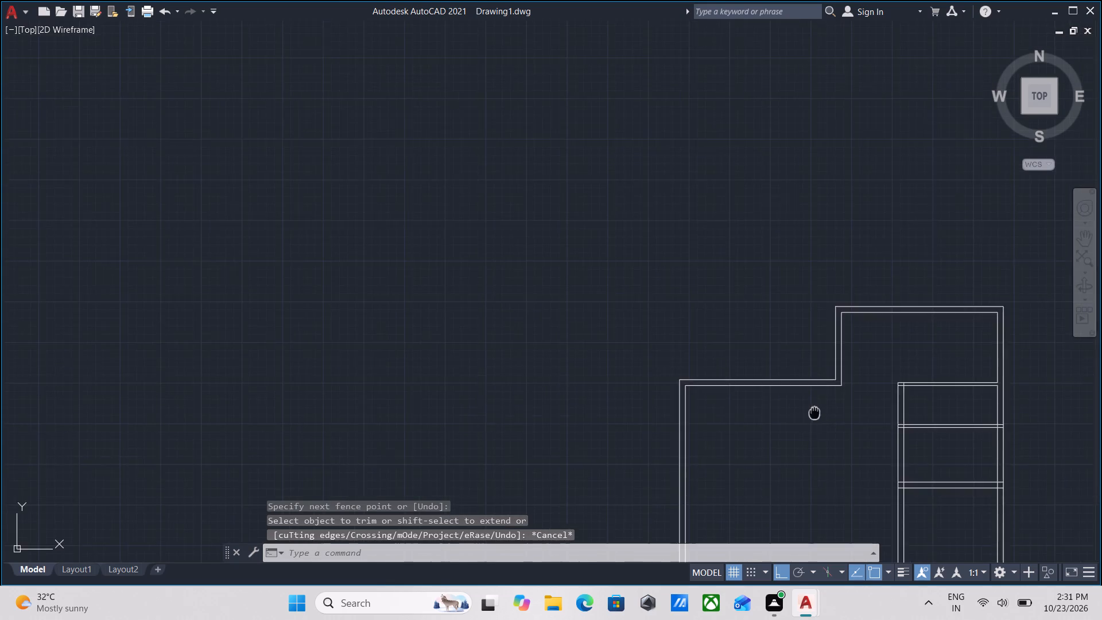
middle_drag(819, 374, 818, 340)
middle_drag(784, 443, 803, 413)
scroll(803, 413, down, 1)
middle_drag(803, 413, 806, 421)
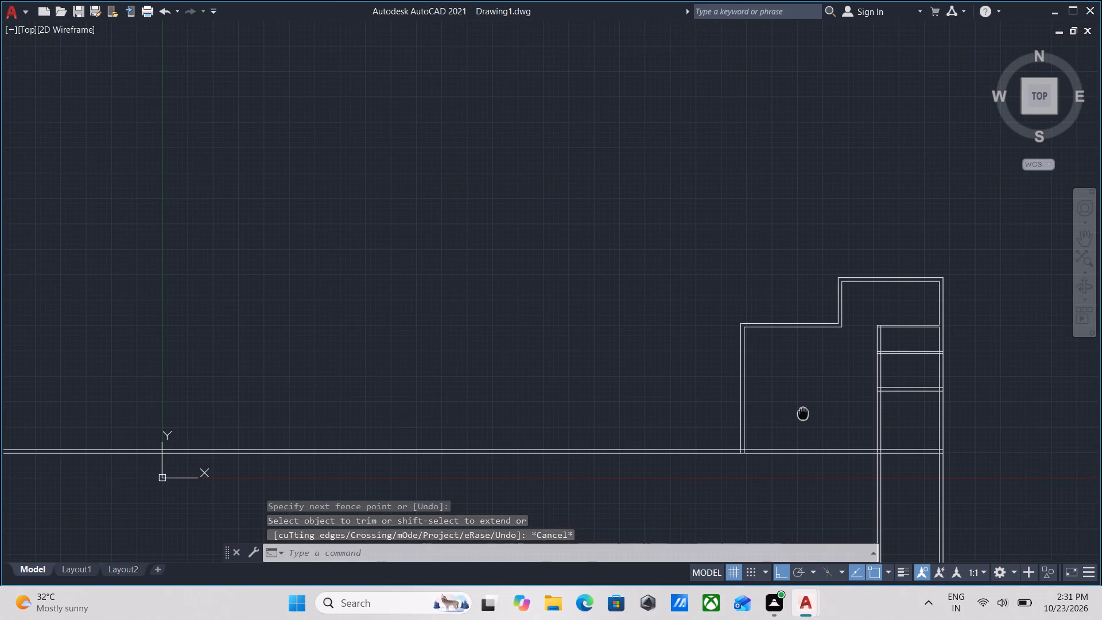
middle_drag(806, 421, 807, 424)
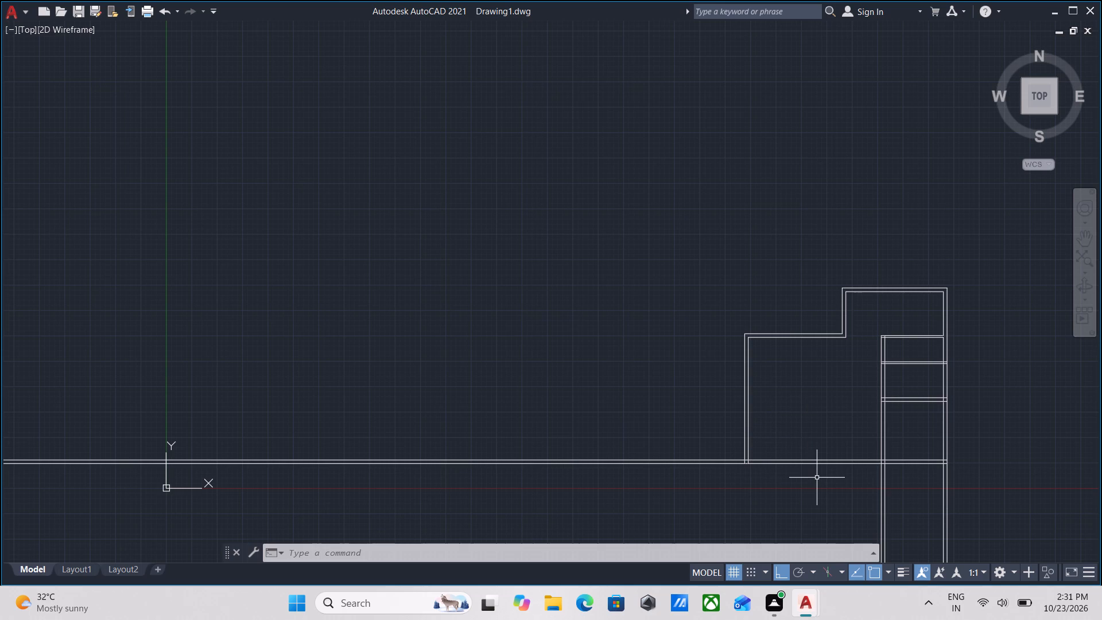
Draw a 1' horizontal line leftward from the long vertical wall's left face, tracked 1' above the long horizontal wall's upper line.
scroll(887, 486, up, 2)
middle_drag(906, 443, 914, 483)
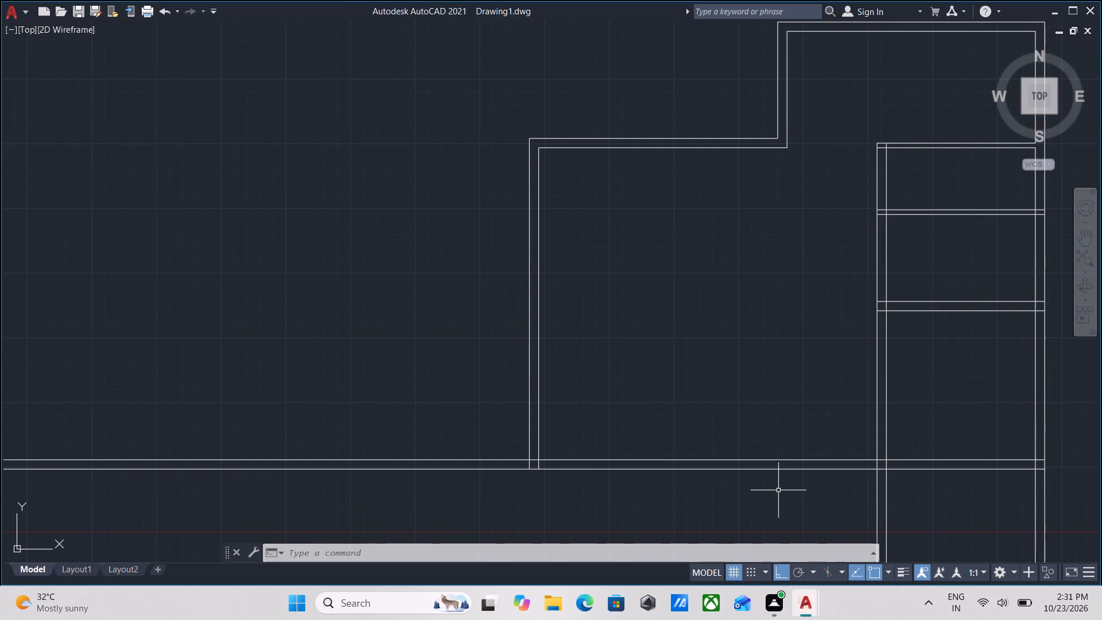
scroll(783, 479, up, 1)
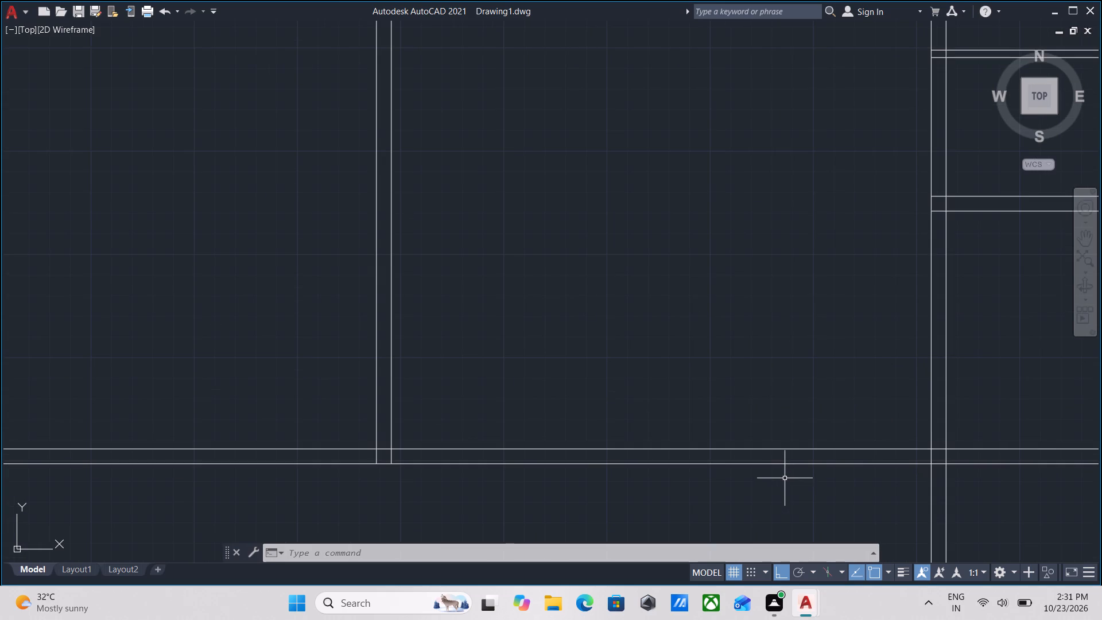
middle_drag(785, 478, 775, 490)
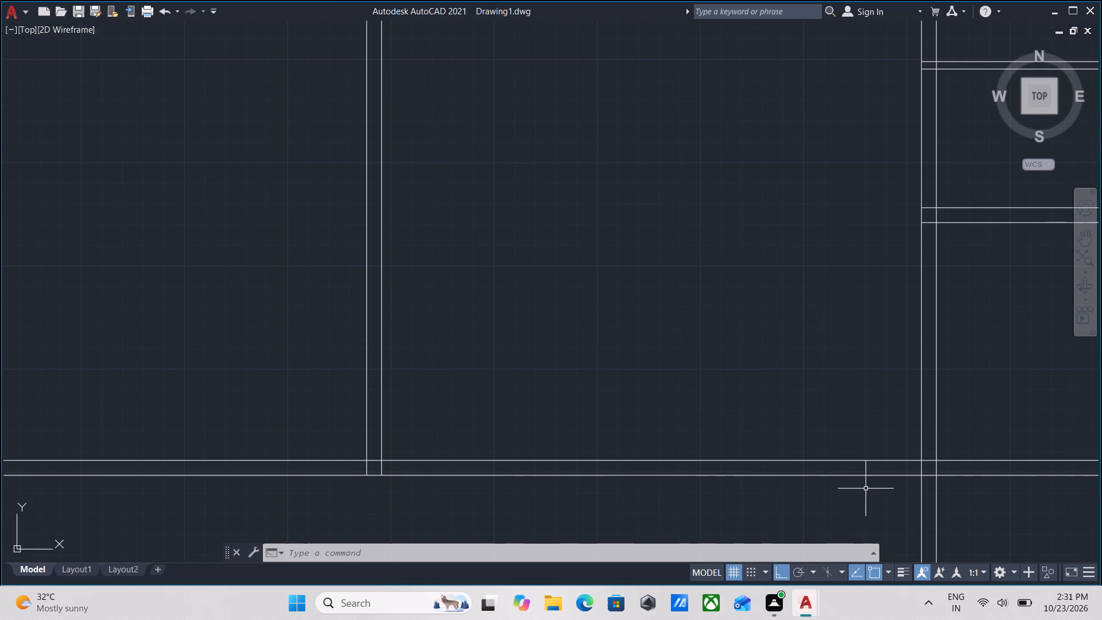
key(l)
key(Return)
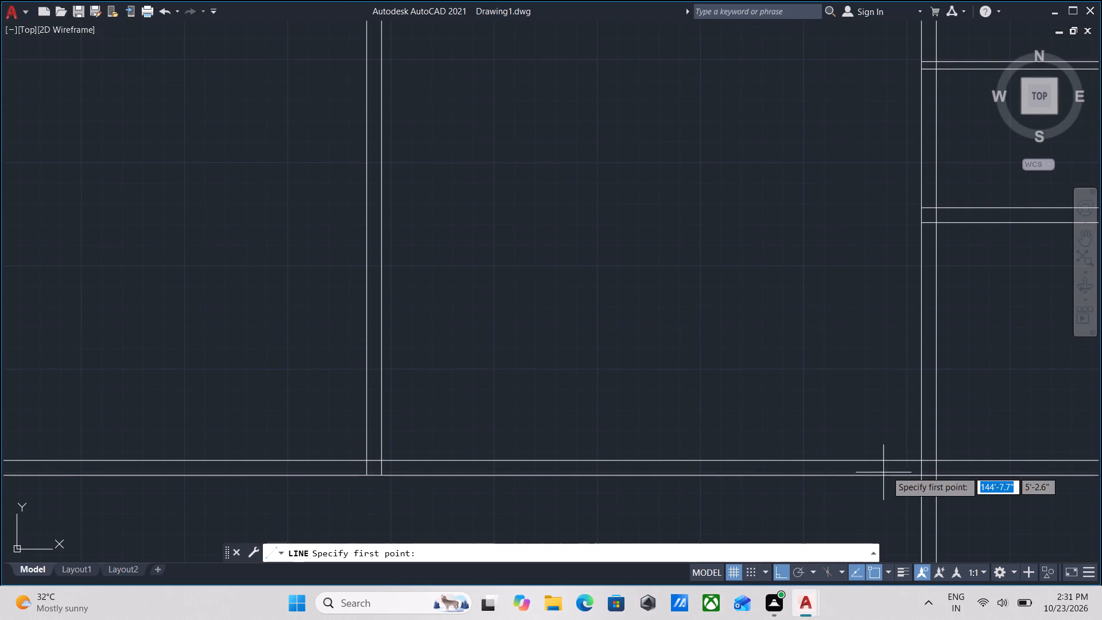
text(tk)
key(Return)
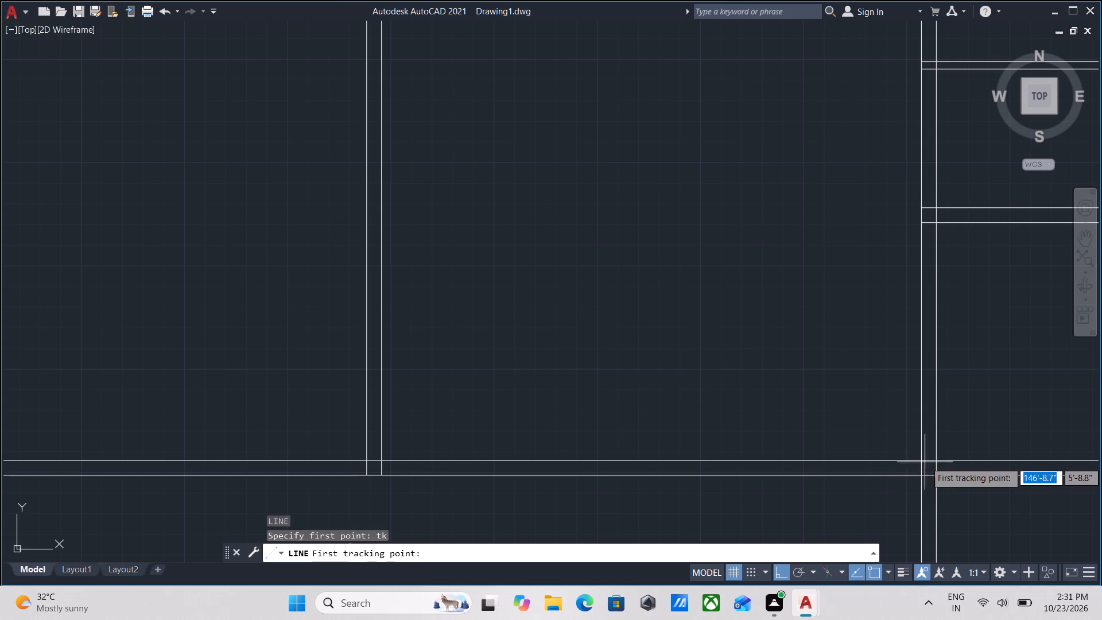
click(926, 460)
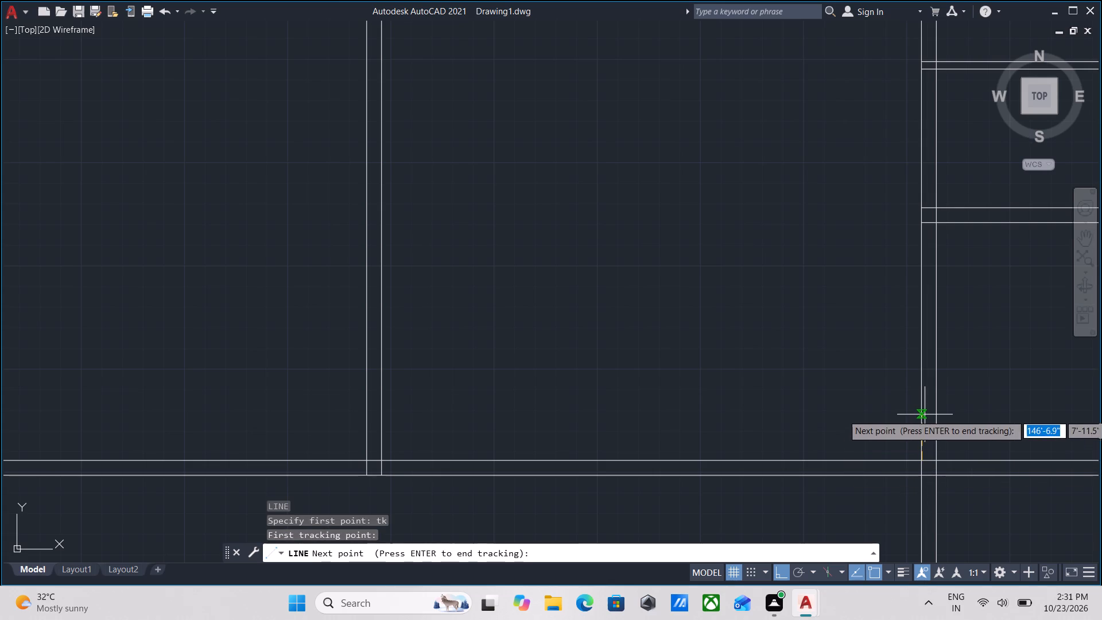
text(1')
key(Return)
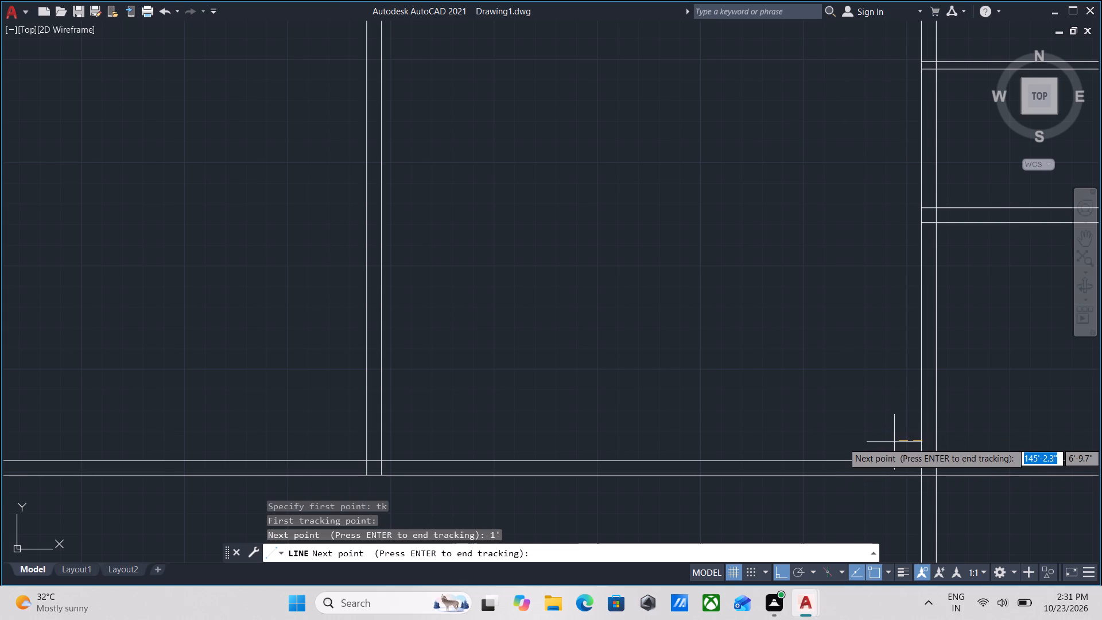
scroll(894, 442, up, 2)
key(Return)
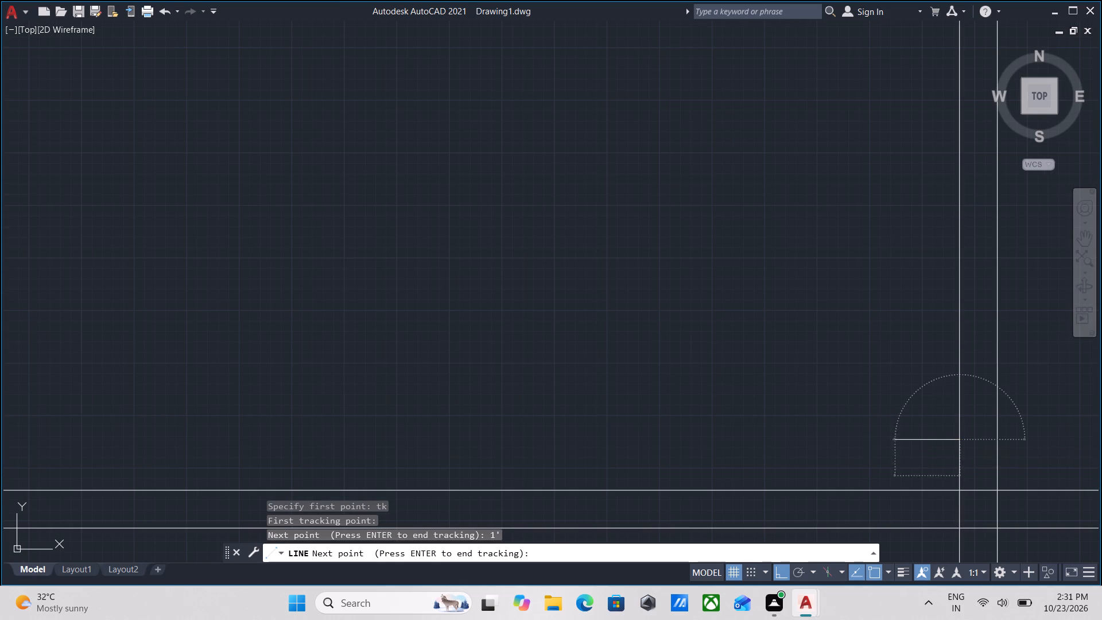
scroll(921, 440, up, 1)
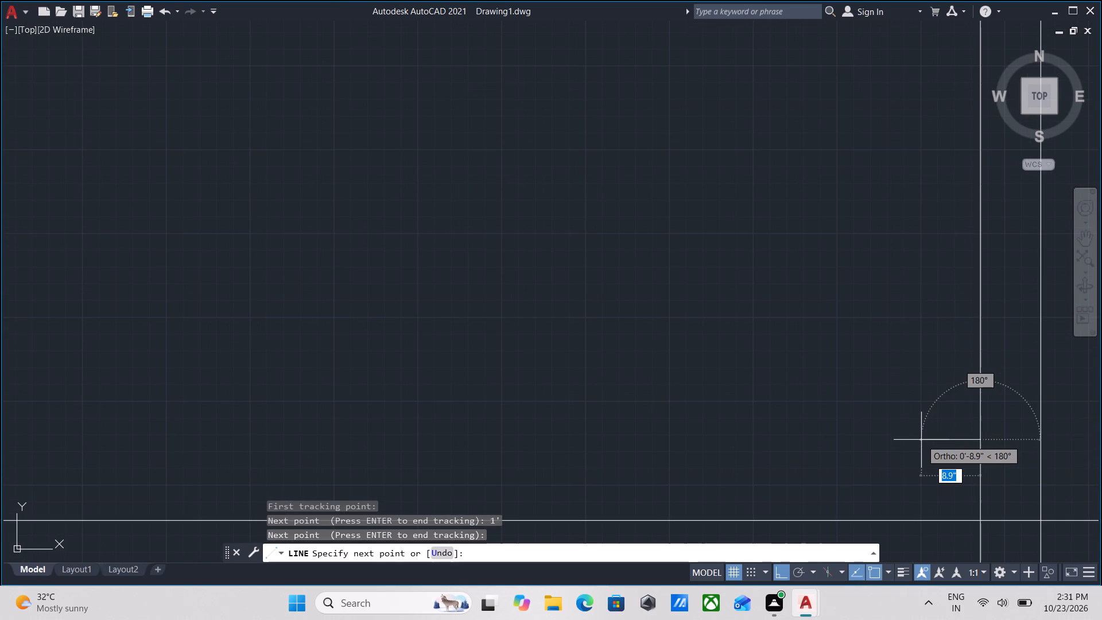
text(1')
key(Return)
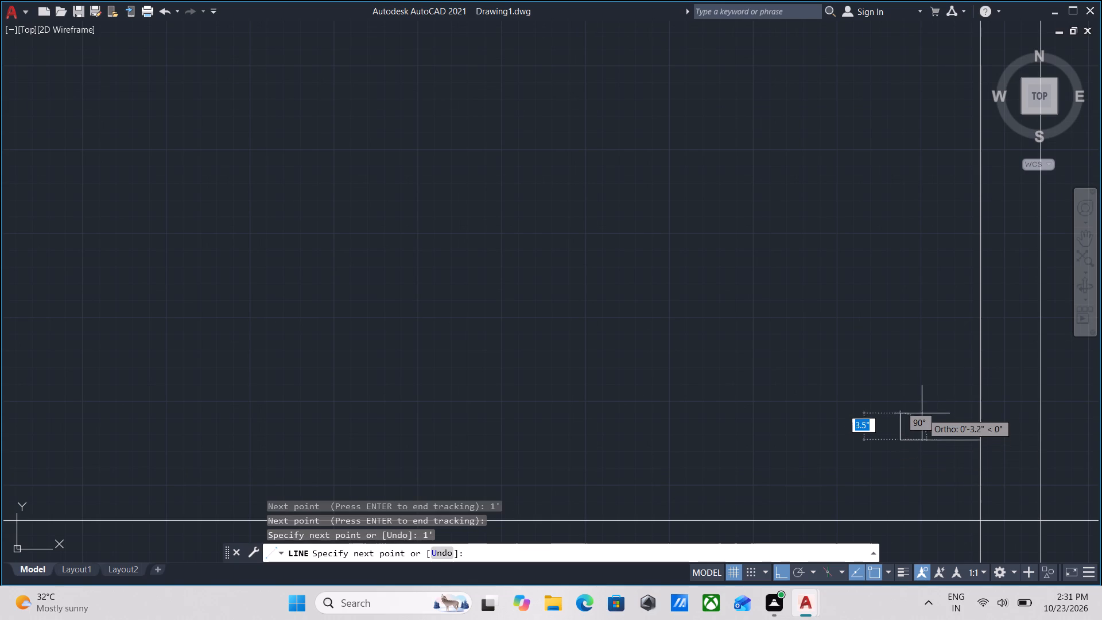
Continue the line 9" up and back to the vertical wall's face to close the short wall stub.
key(1)
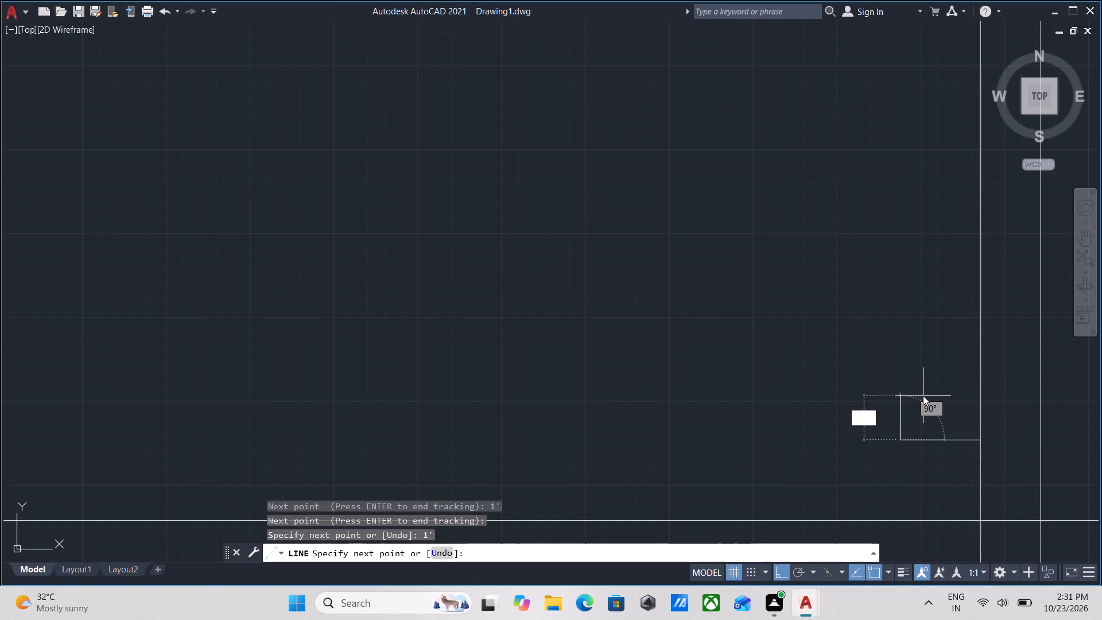
key(BackSpace)
key(8)
key(BackSpace)
key(9)
key(shift+quotedbl)
key(Return)
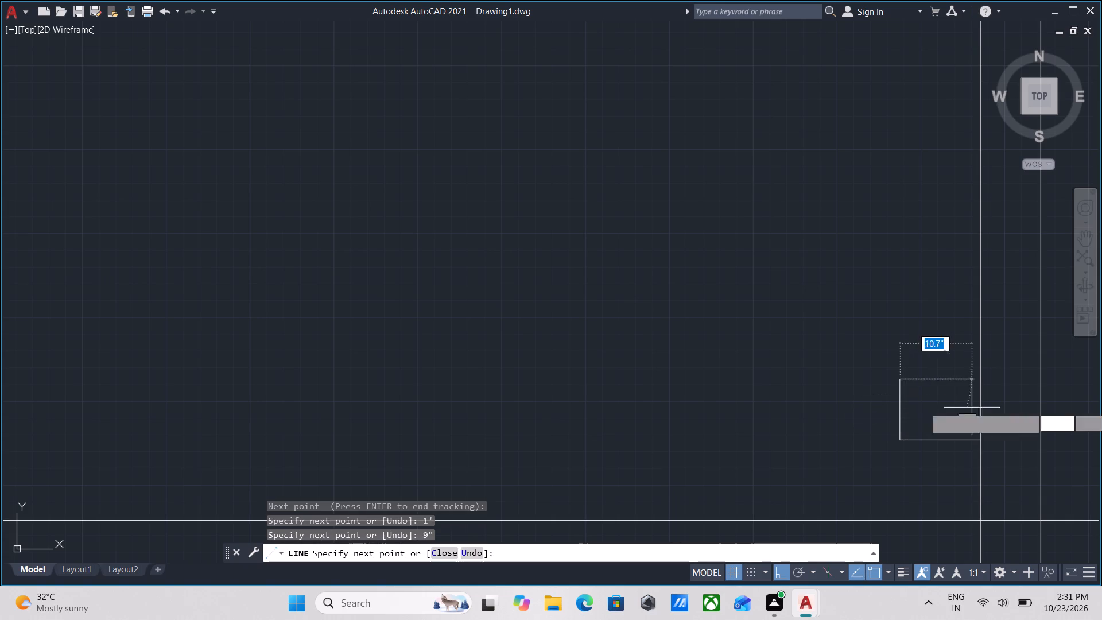
click(981, 377)
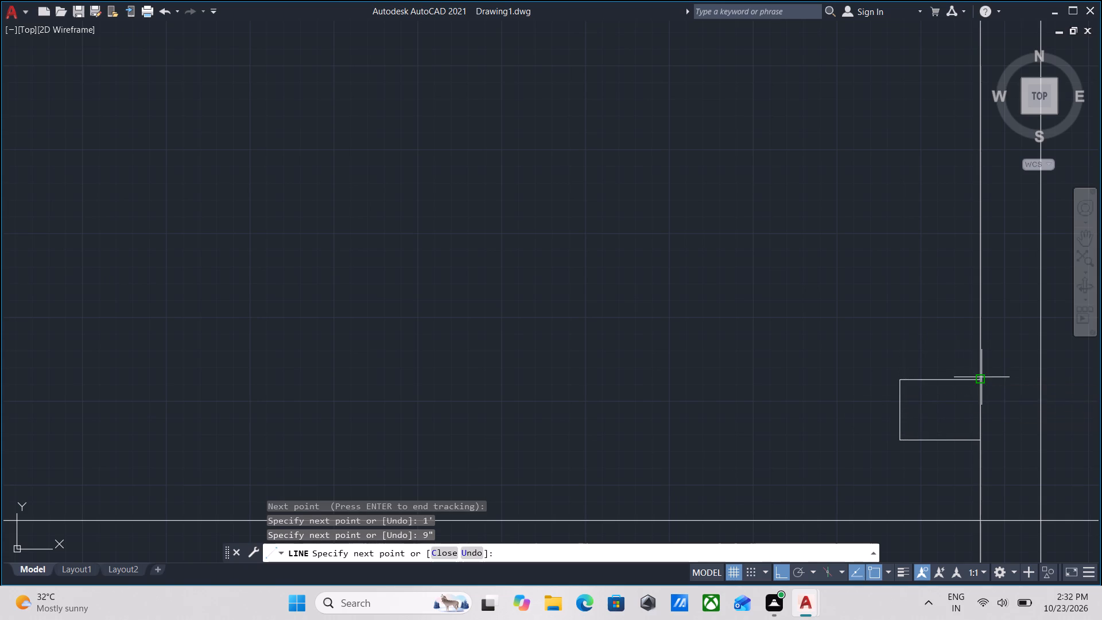
scroll(990, 383, down, 1)
key(Escape)
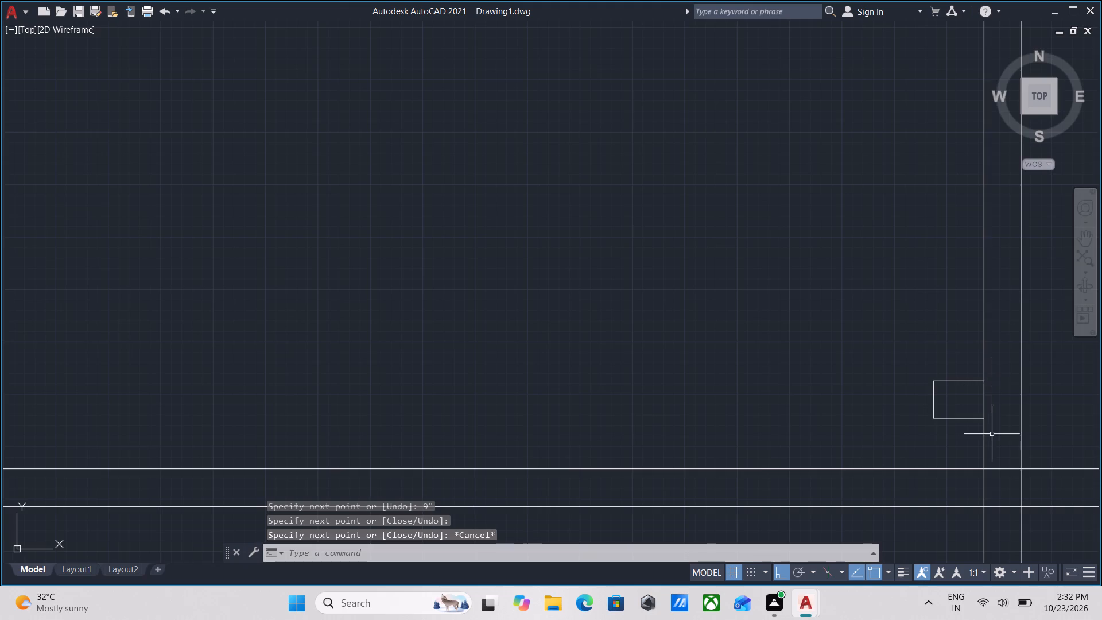
Offset the wall stub's 9" end line 4' to the left to mark the other side of the opening.
scroll(942, 440, down, 1)
middle_drag(942, 440, 959, 430)
scroll(926, 431, down, 1)
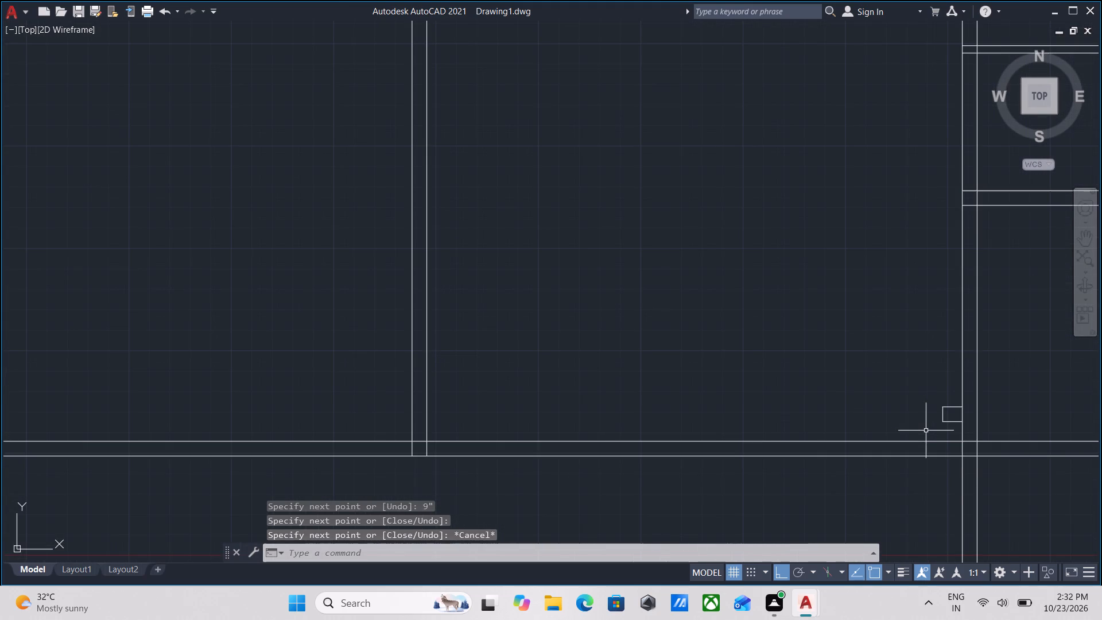
scroll(959, 469, up, 1)
scroll(959, 469, down, 1)
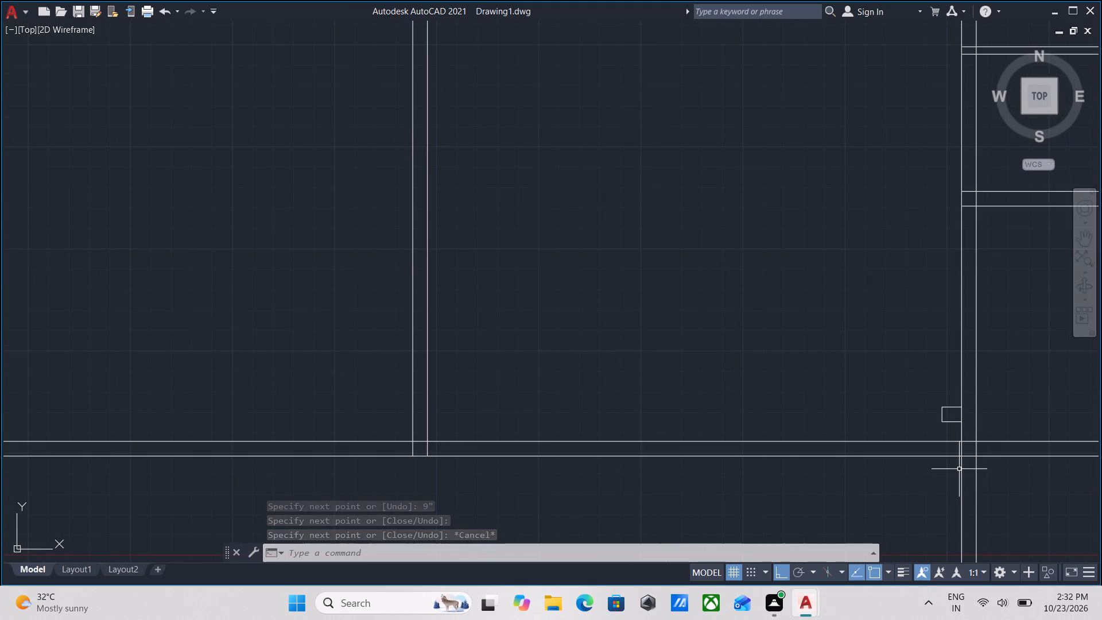
scroll(967, 396, up, 2)
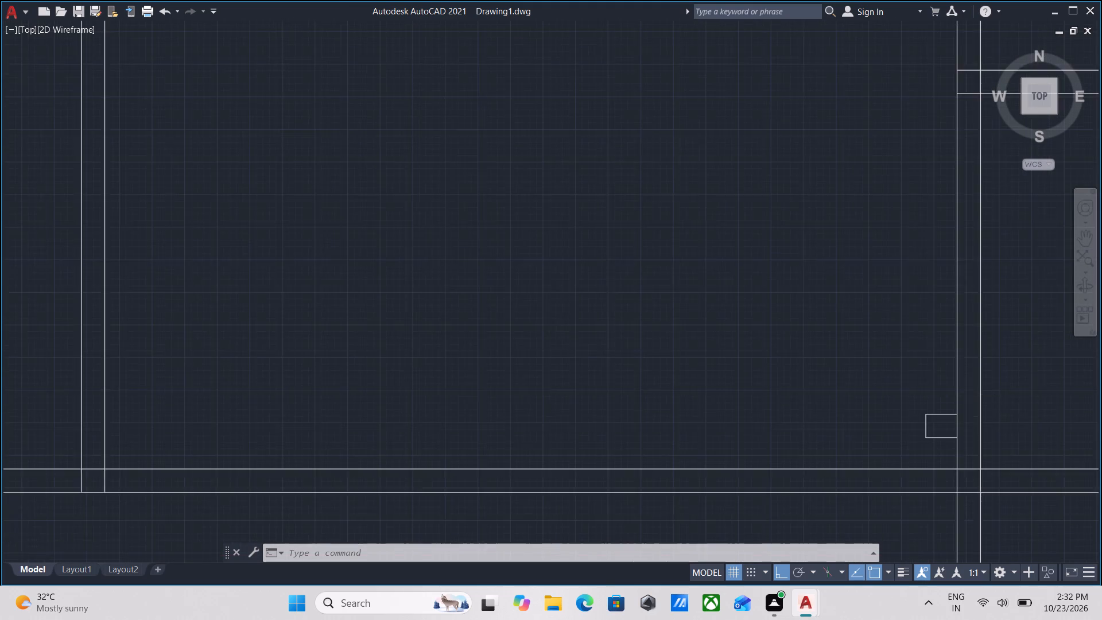
click(917, 442)
click(868, 443)
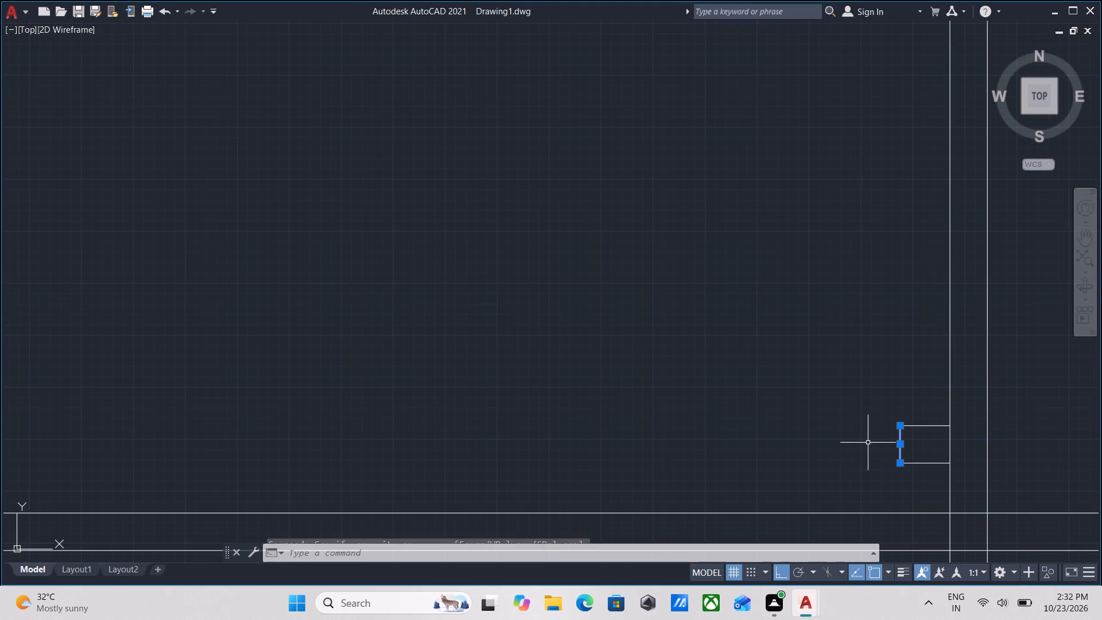
key(o)
key(Return)
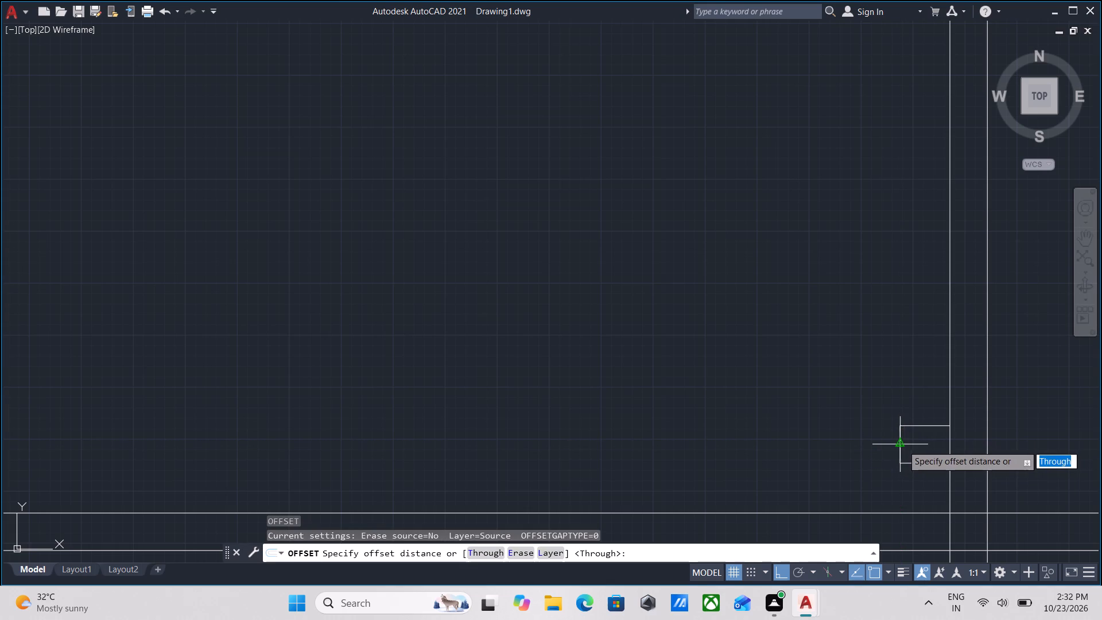
click(902, 445)
click(833, 445)
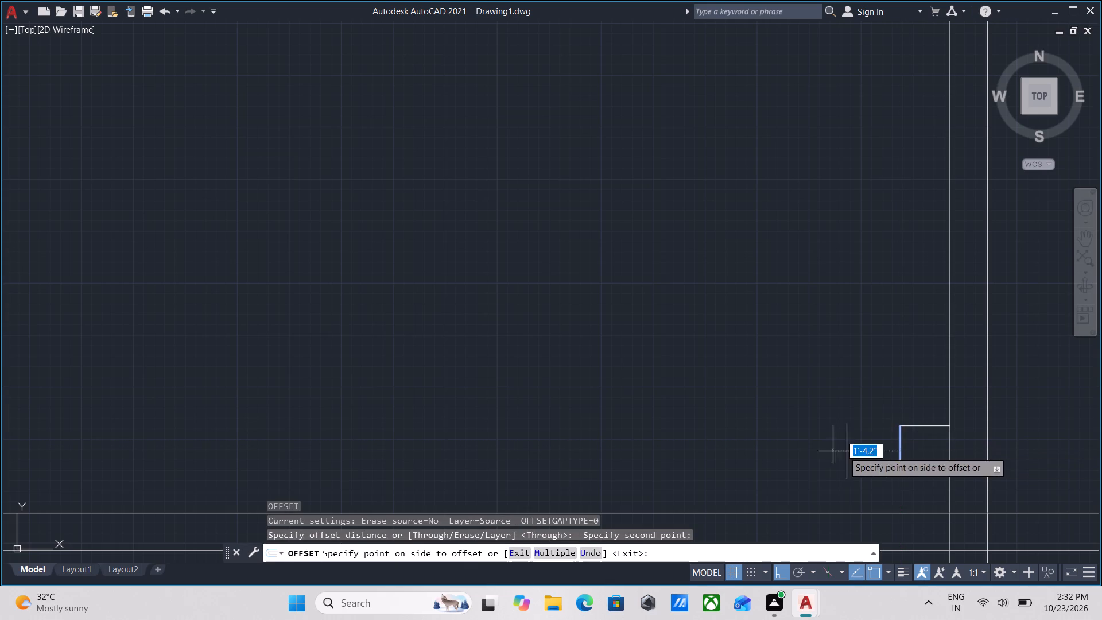
text(4')
key(Return)
middle_drag(755, 437, 797, 437)
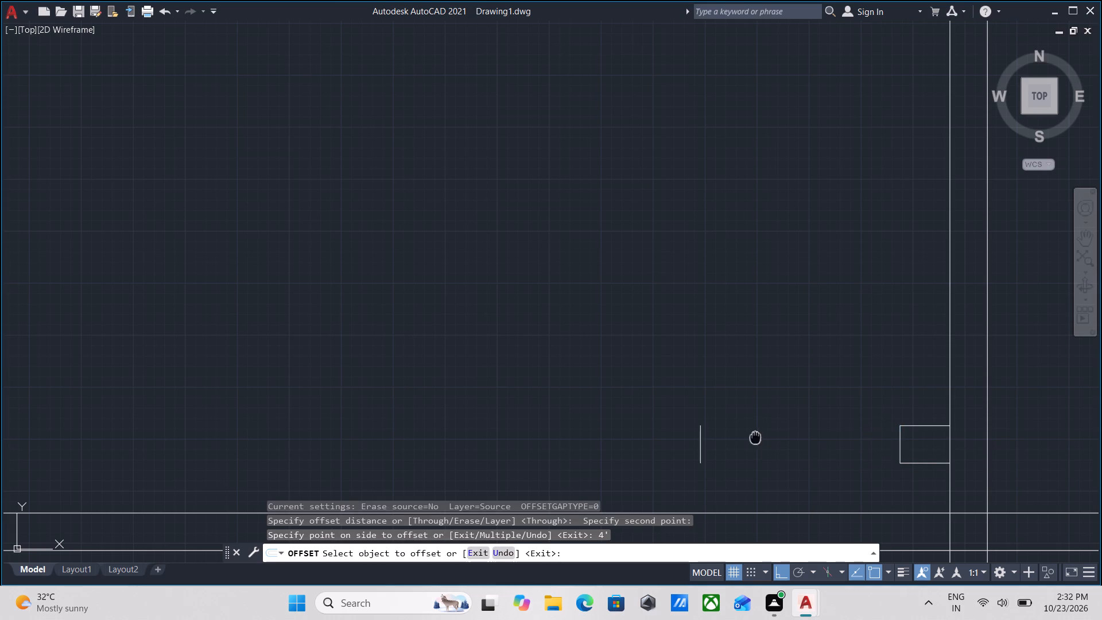
middle_drag(797, 437, 835, 436)
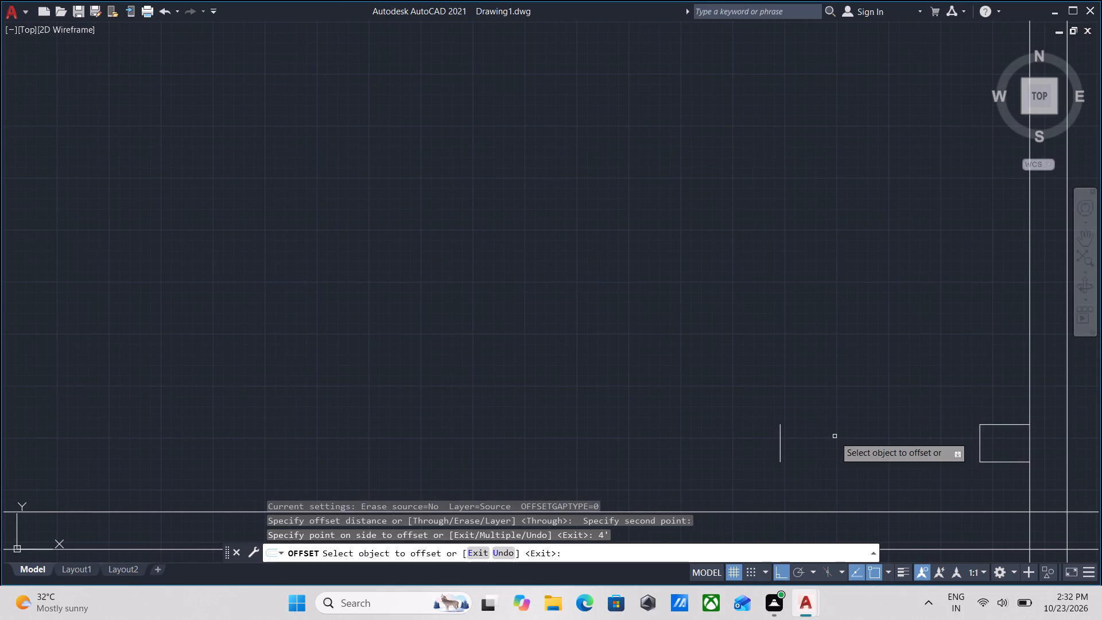
key(Escape)
Draw a line 1' left from the offset line's upper end, continuing straight down to the horizontal wall's upper line.
scroll(790, 436, down, 1)
middle_drag(790, 436, 893, 437)
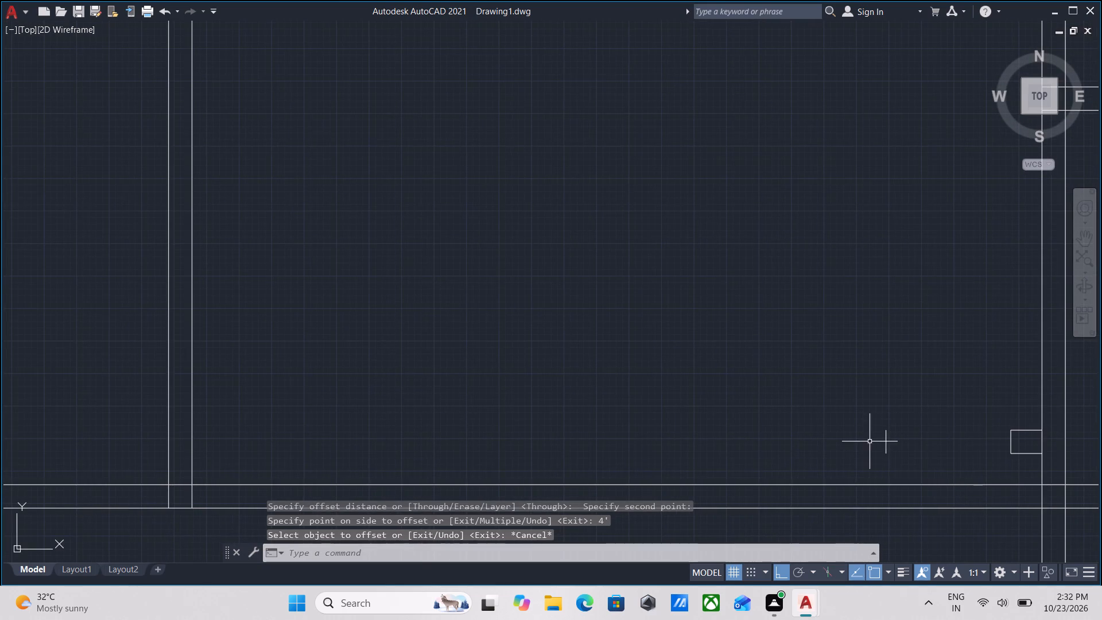
scroll(869, 438, up, 1)
key(l)
key(Return)
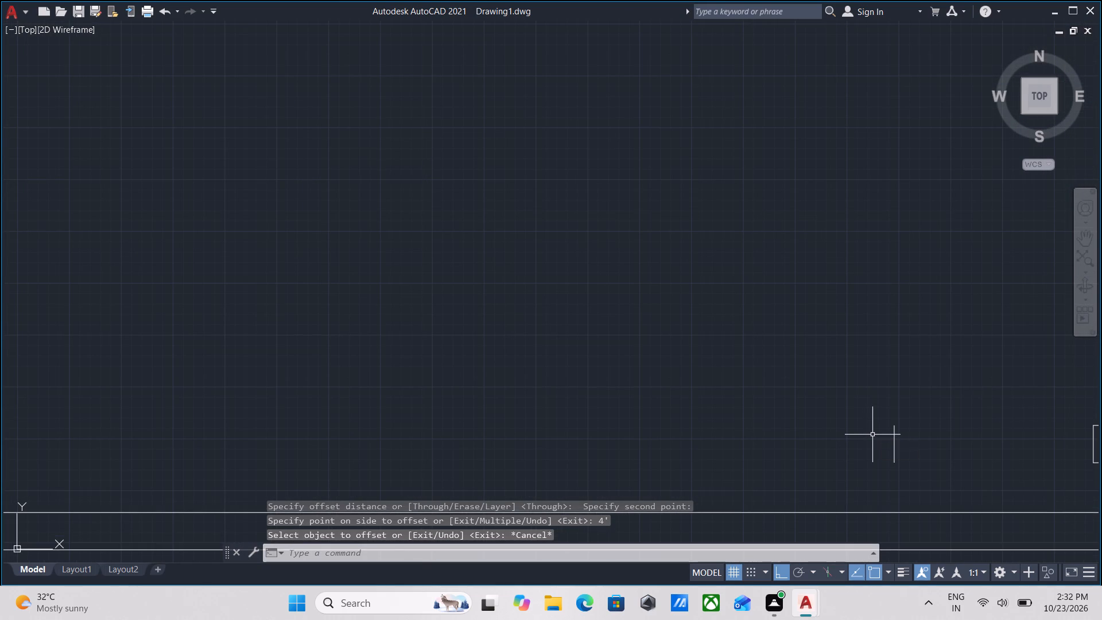
click(891, 425)
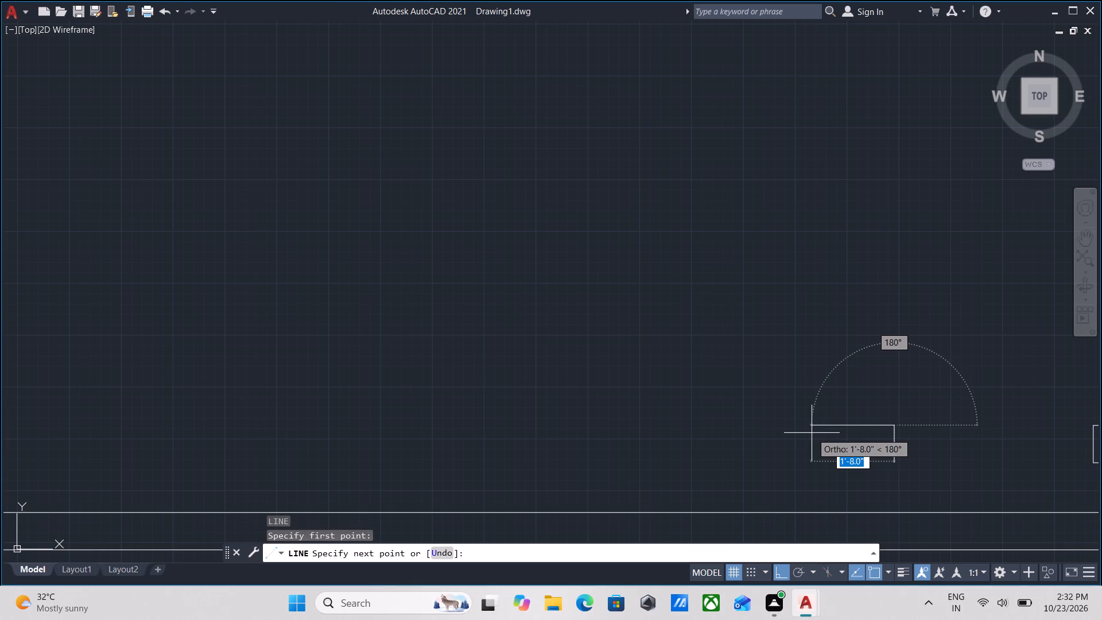
middle_drag(804, 436, 926, 424)
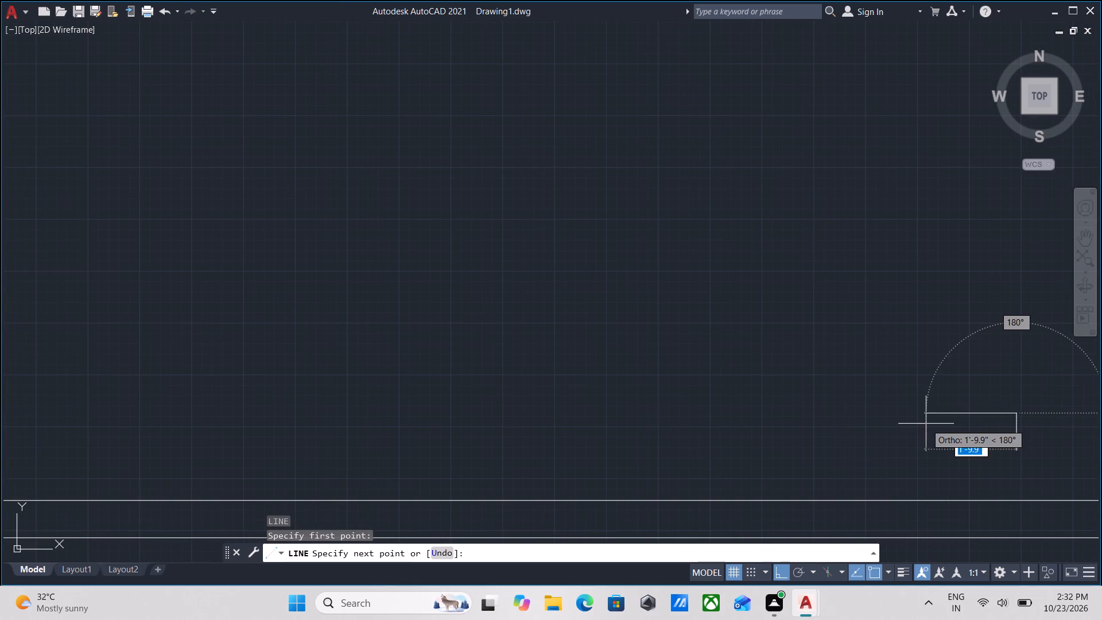
key(1)
key(apostrophe)
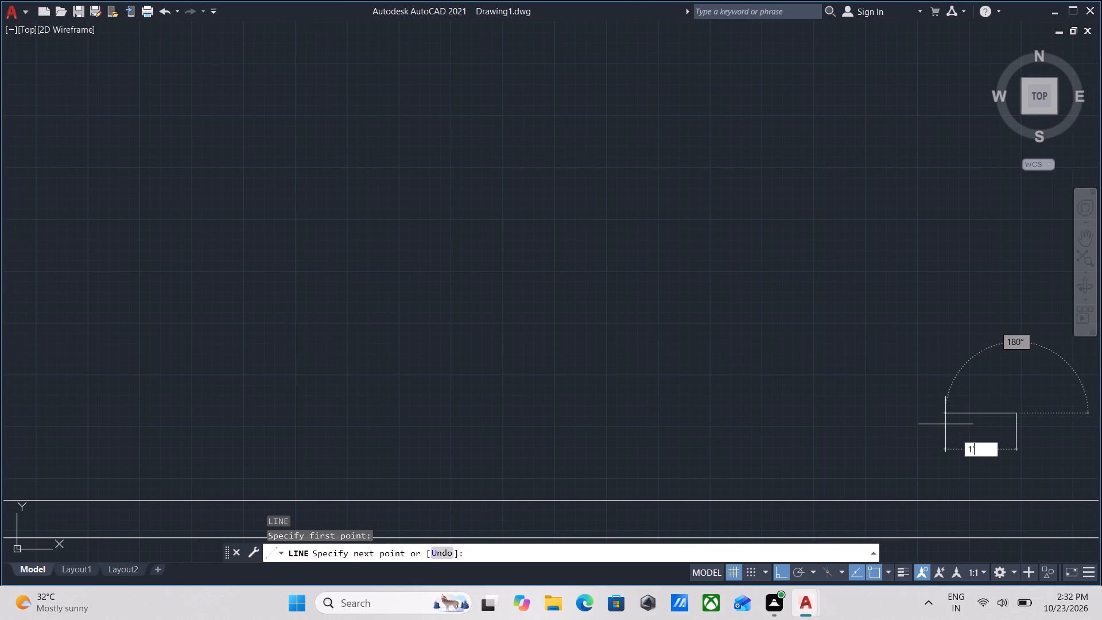
key(Return)
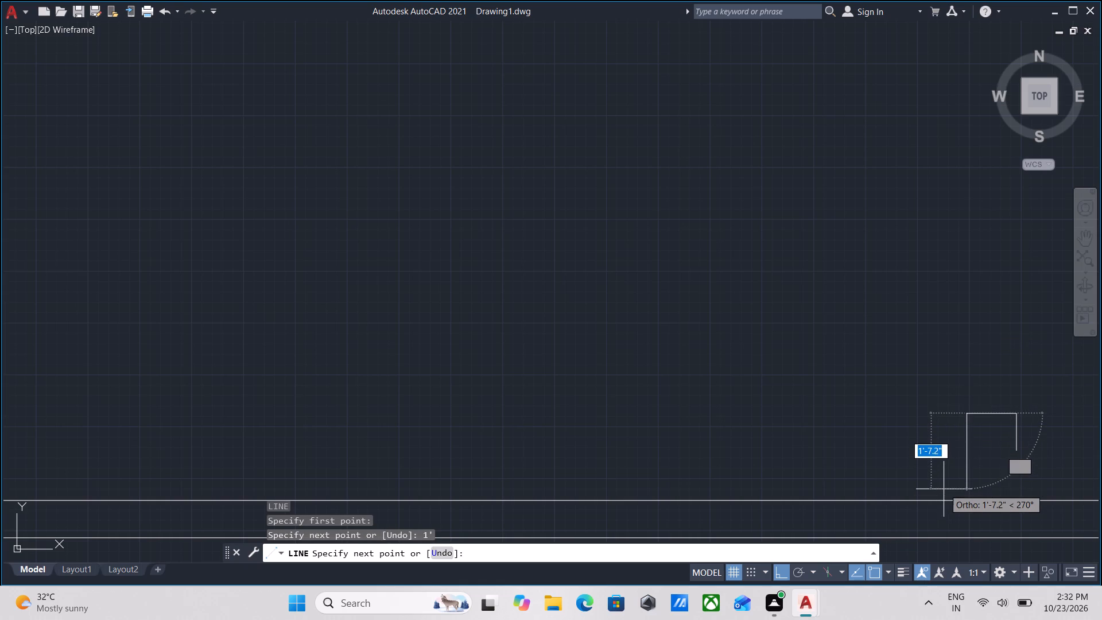
click(969, 501)
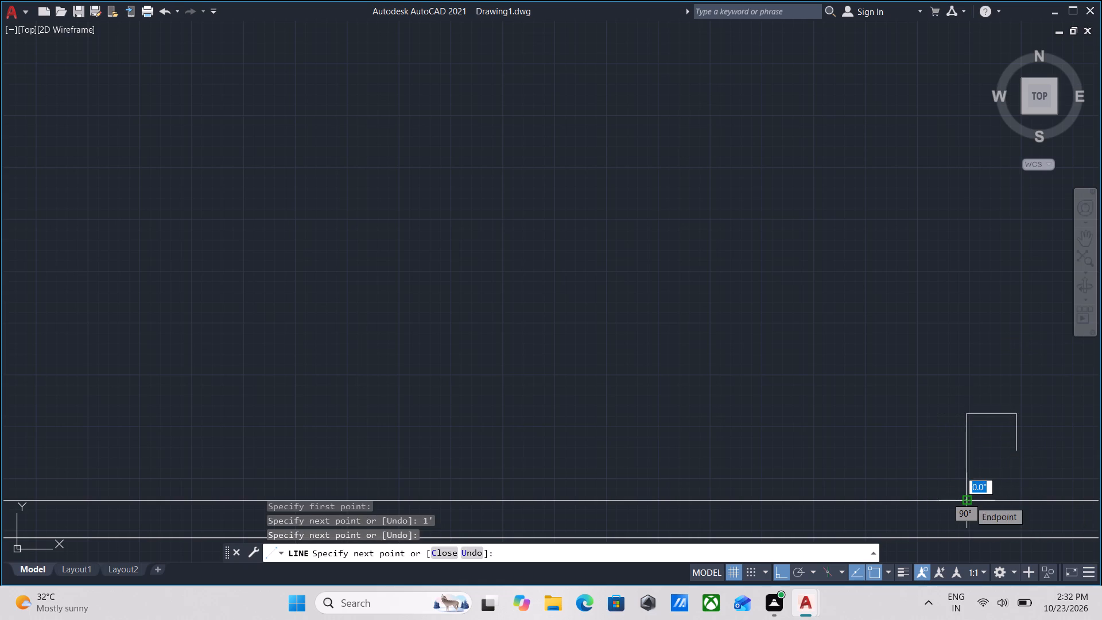
key(Escape)
middle_drag(1016, 464, 875, 448)
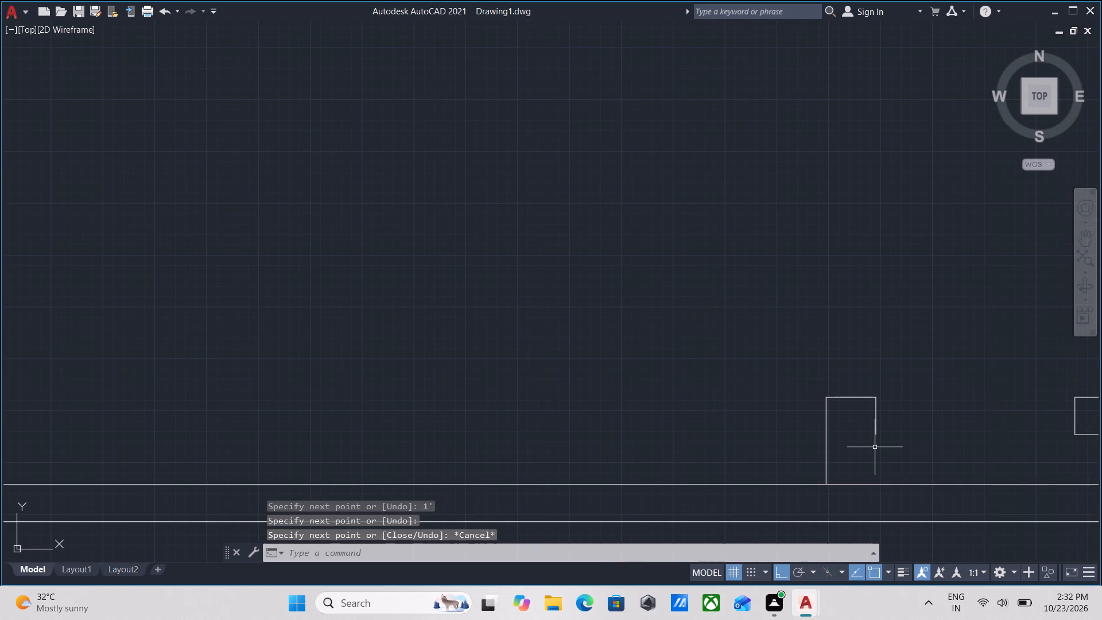
key(Escape)
Offset the vertical line on the opening's left side 9" to the left to give the stub its wall thickness.
scroll(860, 447, up, 1)
click(808, 449)
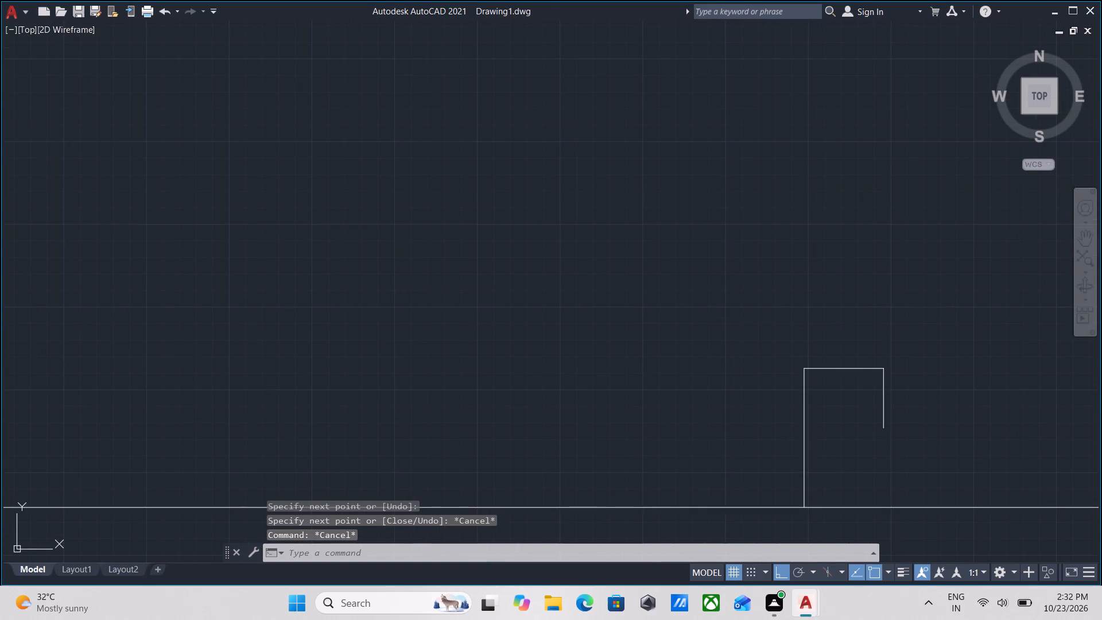
click(770, 445)
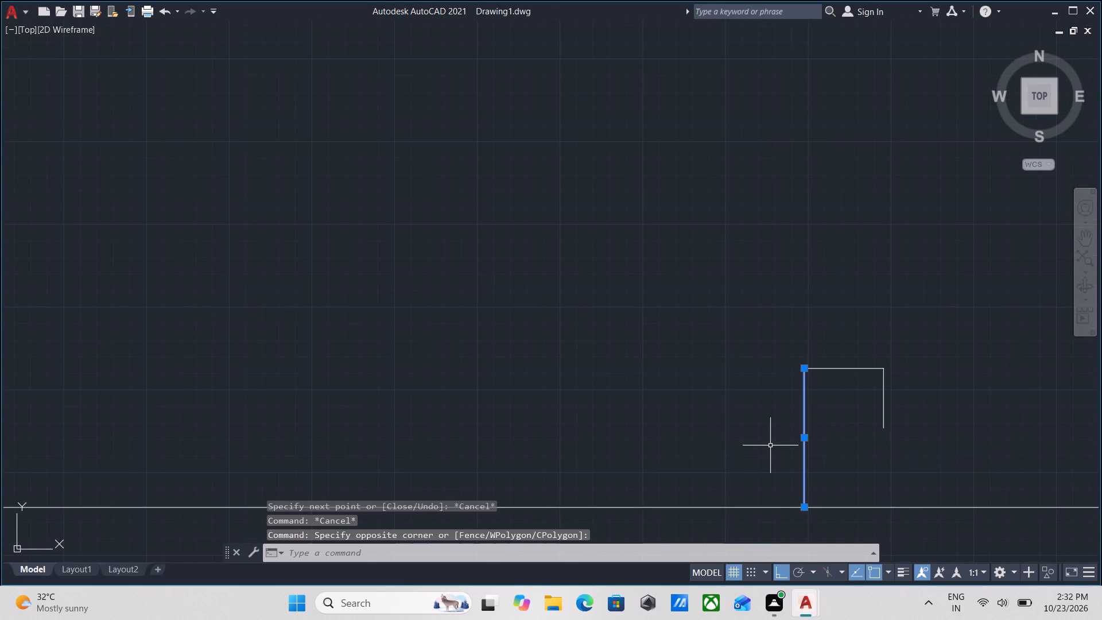
key(o)
key(Return)
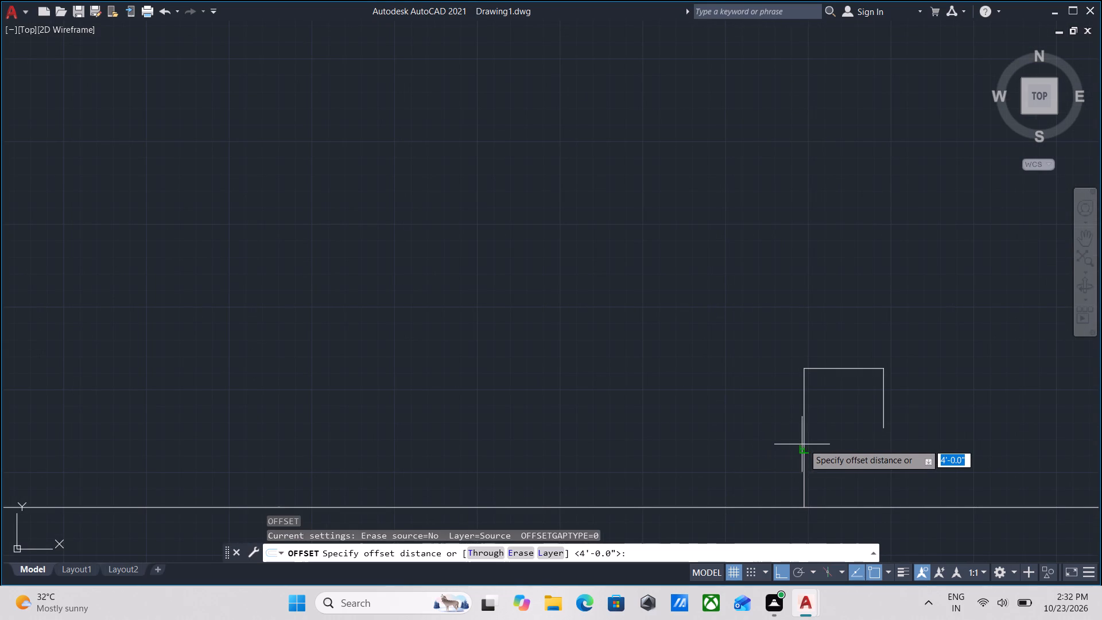
click(805, 443)
click(750, 444)
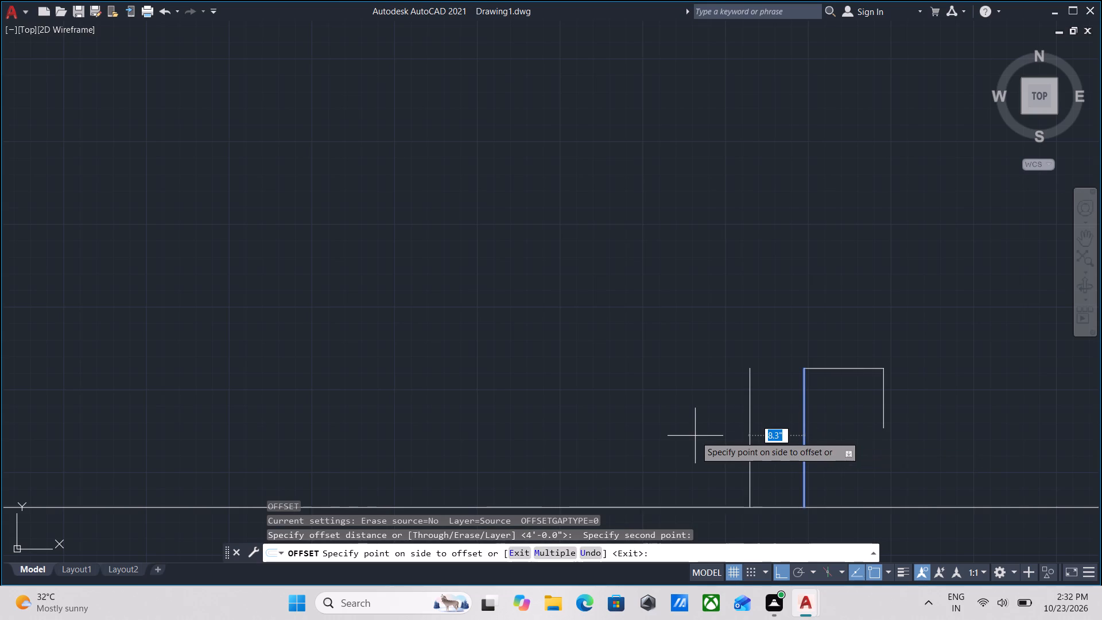
key(9)
key(Return)
key(Escape)
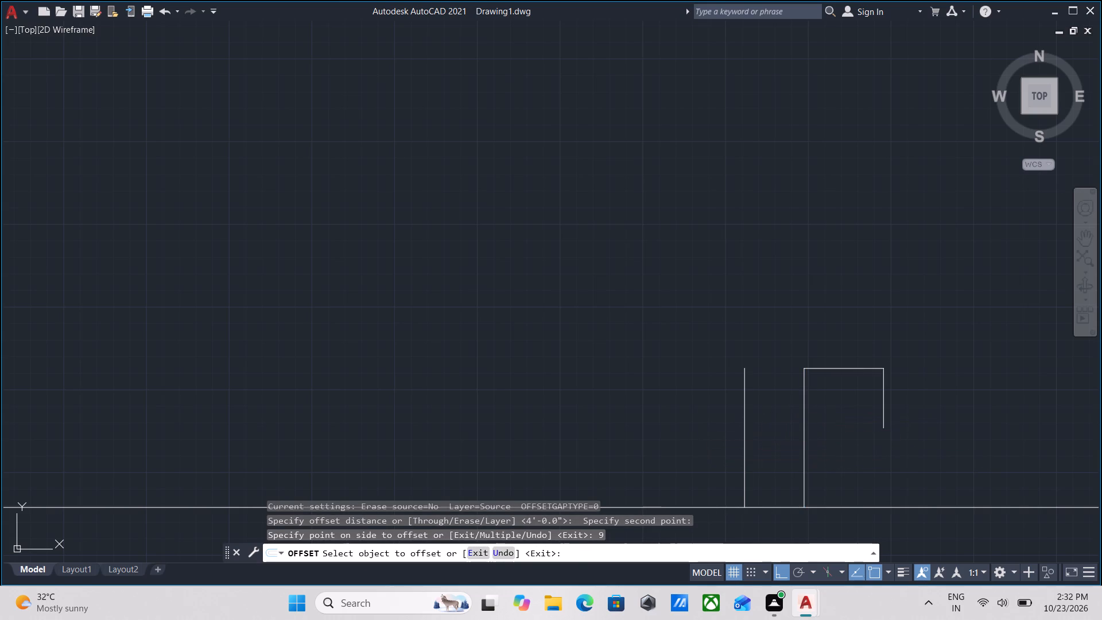
Extend the stub's 1' top line left to meet the new offset vertical line.
middle_drag(813, 401, 811, 434)
text(ex)
key(Return)
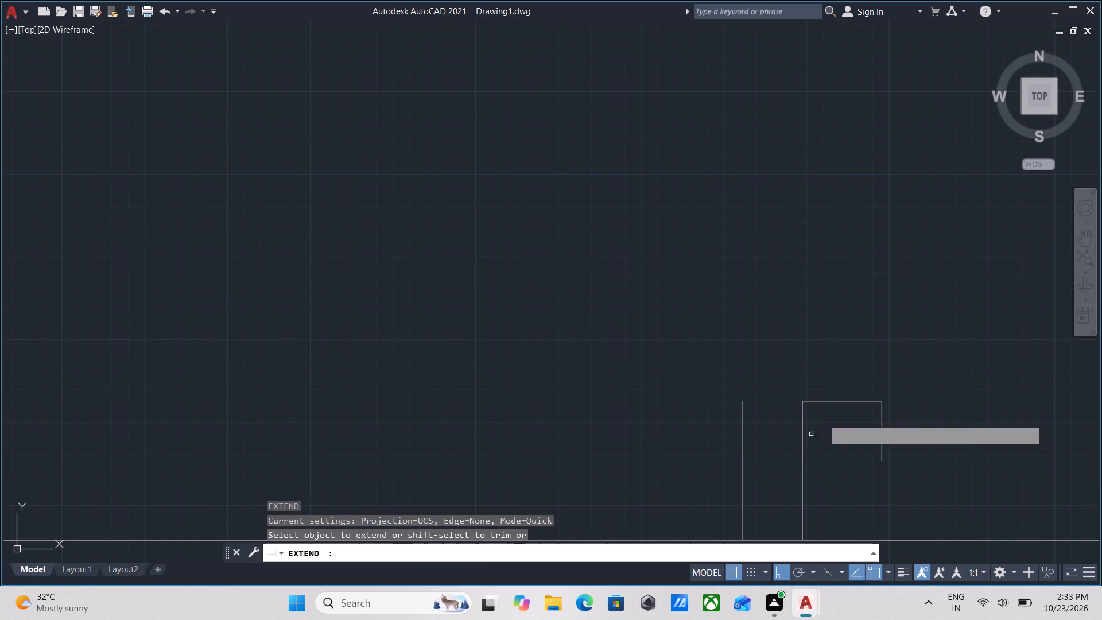
click(825, 402)
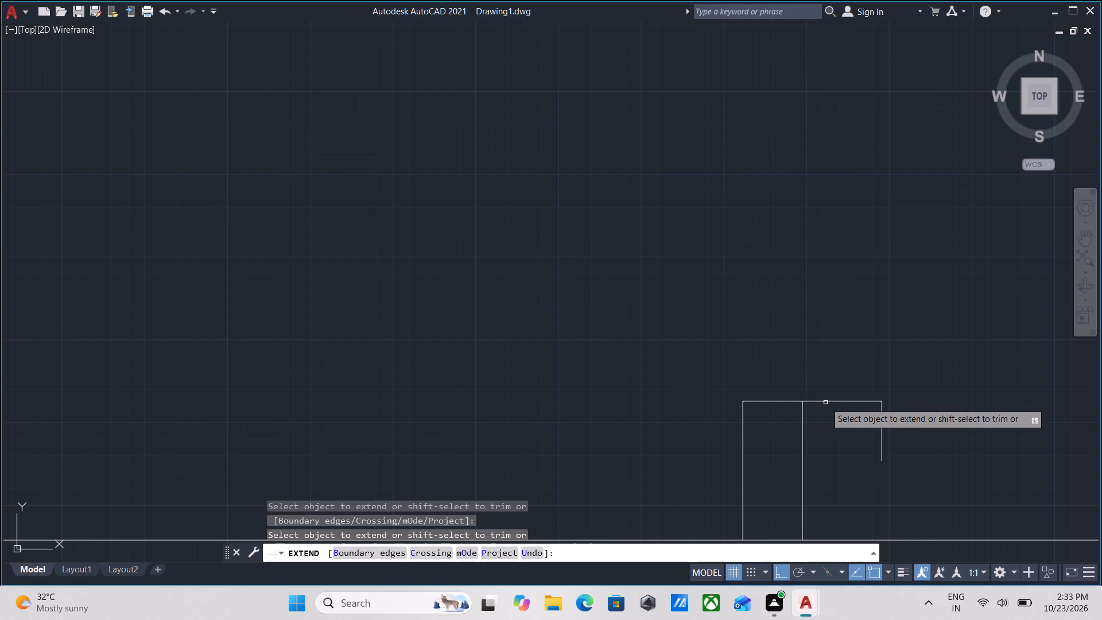
key(Escape)
Offset the stub's extended top line 9" downward.
click(837, 417)
click(829, 383)
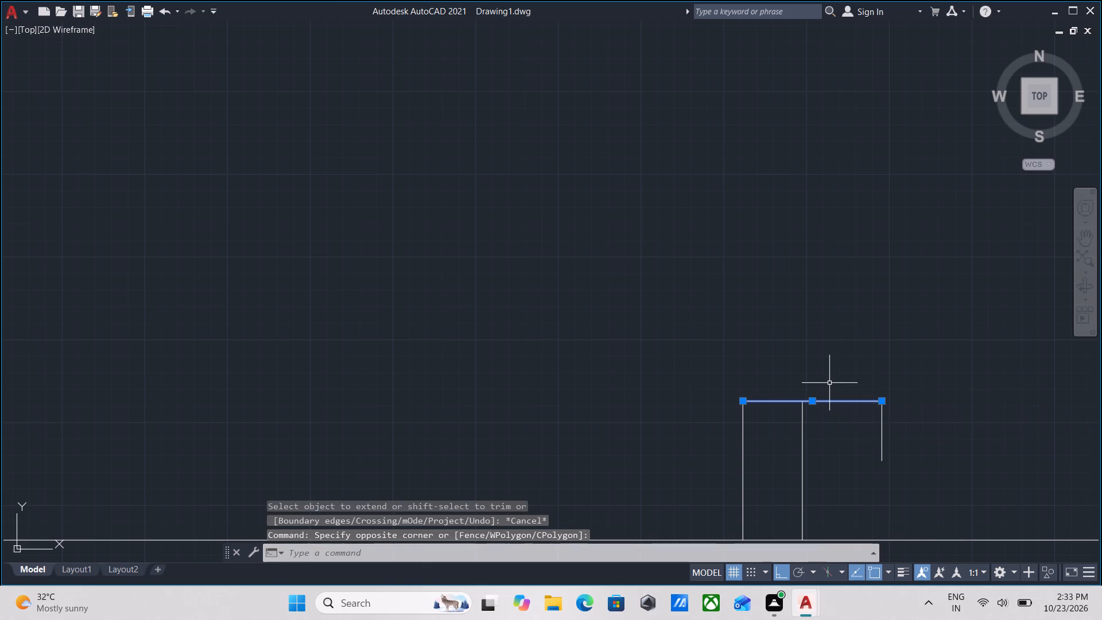
key(o)
key(Return)
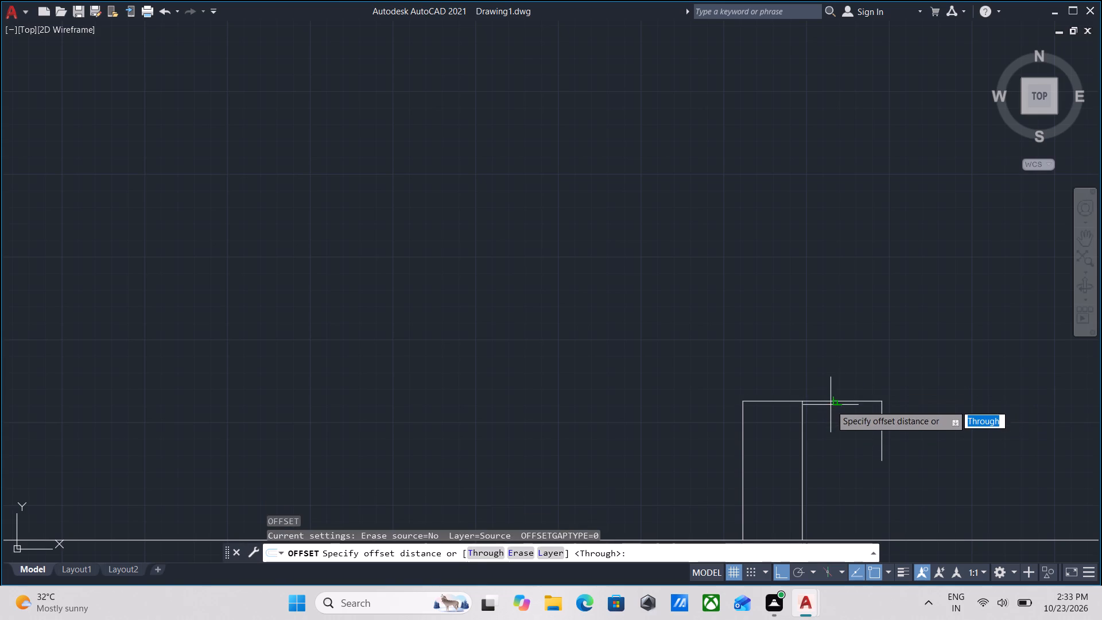
click(833, 401)
click(835, 436)
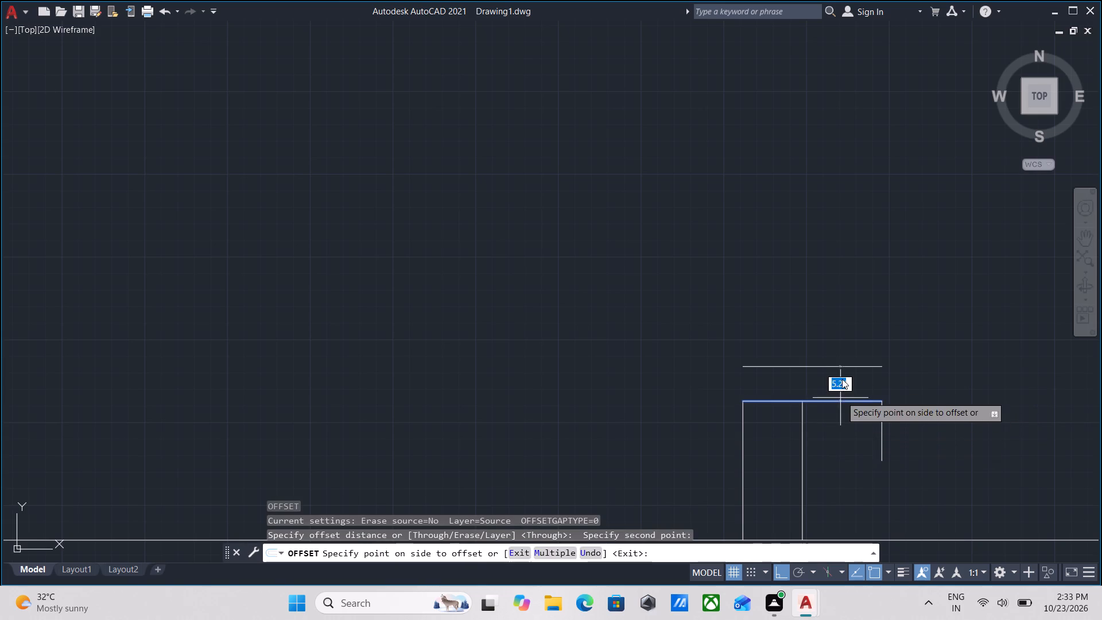
key(9)
key(Return)
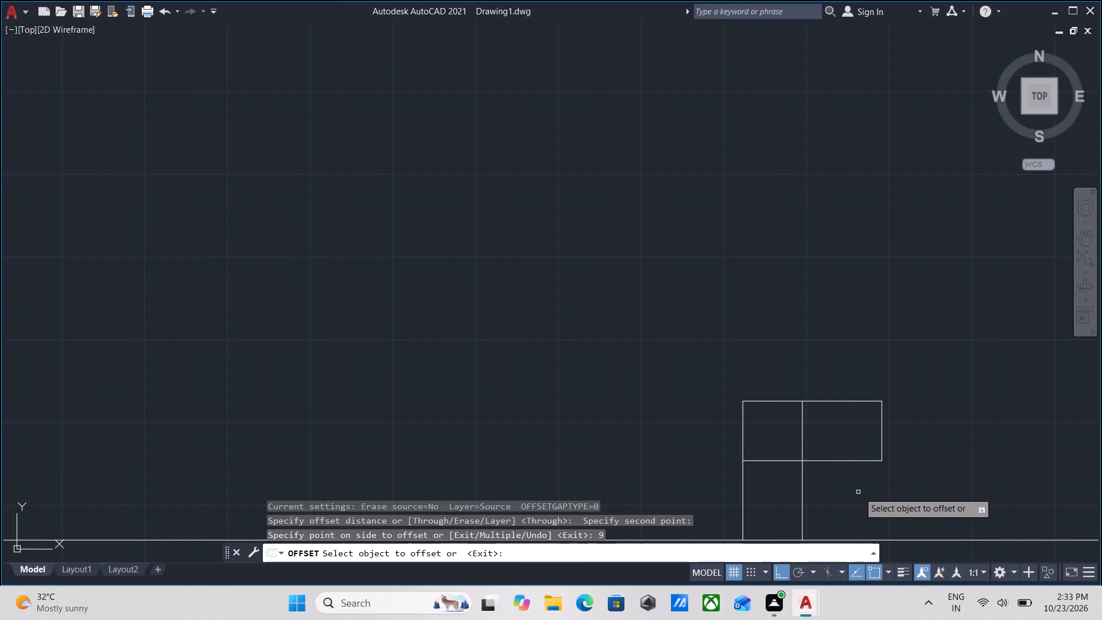
key(Escape)
Trim the vertical and horizontal lines crossing inside the stub to leave a clean L-shaped wall return.
scroll(843, 422, down, 2)
scroll(843, 422, up, 1)
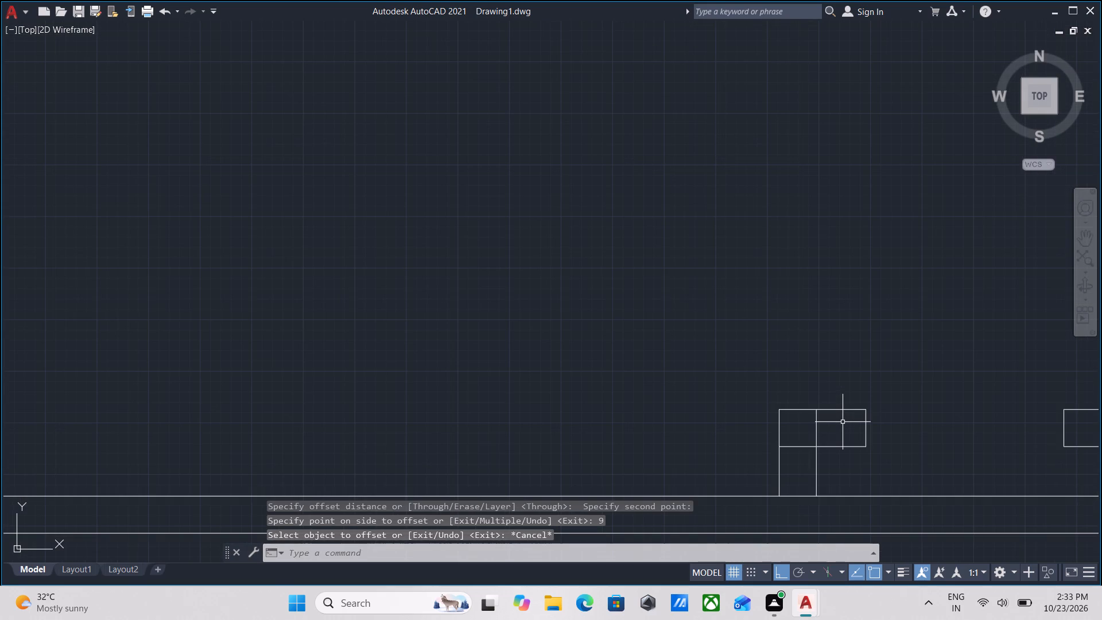
text(tr)
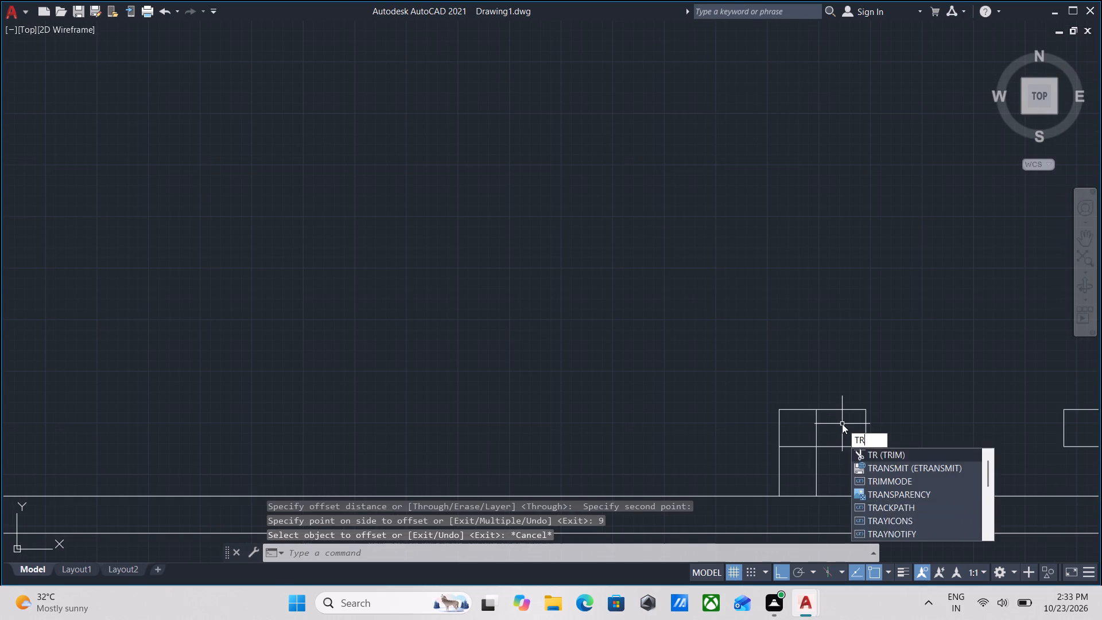
key(Return)
click(836, 425)
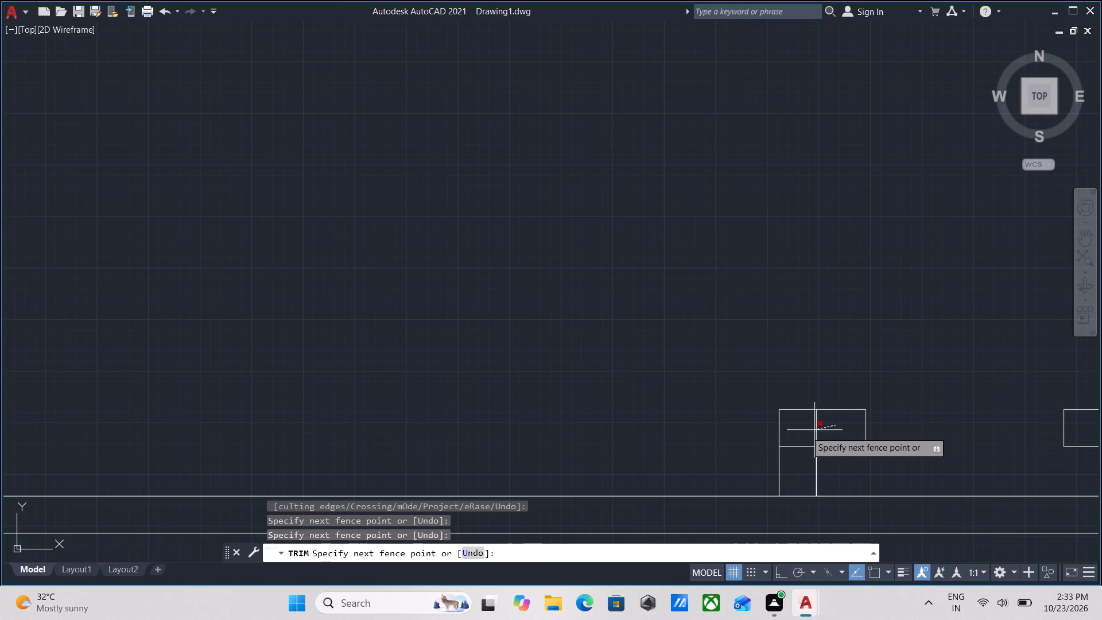
click(805, 431)
click(800, 436)
click(799, 467)
key(Escape)
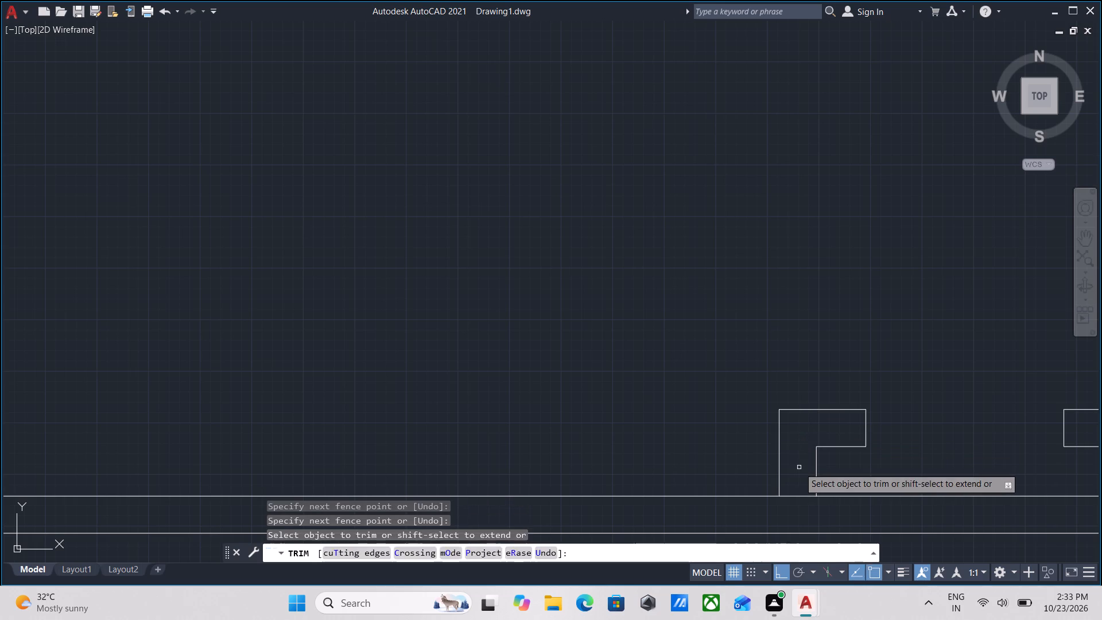
Extend the L-shaped stub's inner vertical line down to the horizontal wall's lower line.
scroll(805, 466, down, 2)
scroll(843, 475, up, 1)
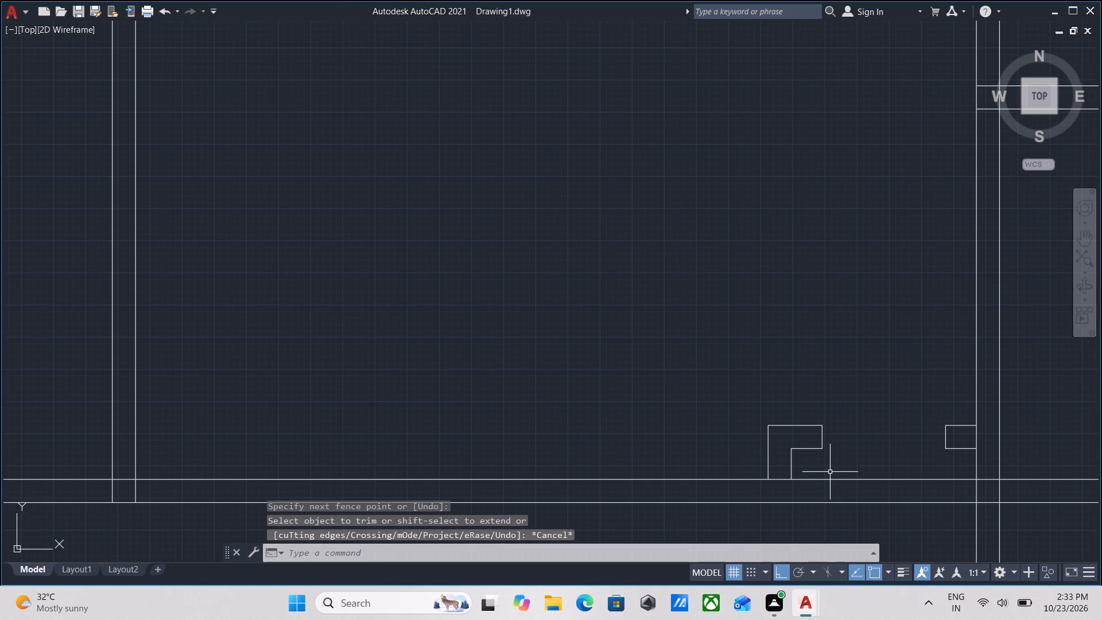
text(ex)
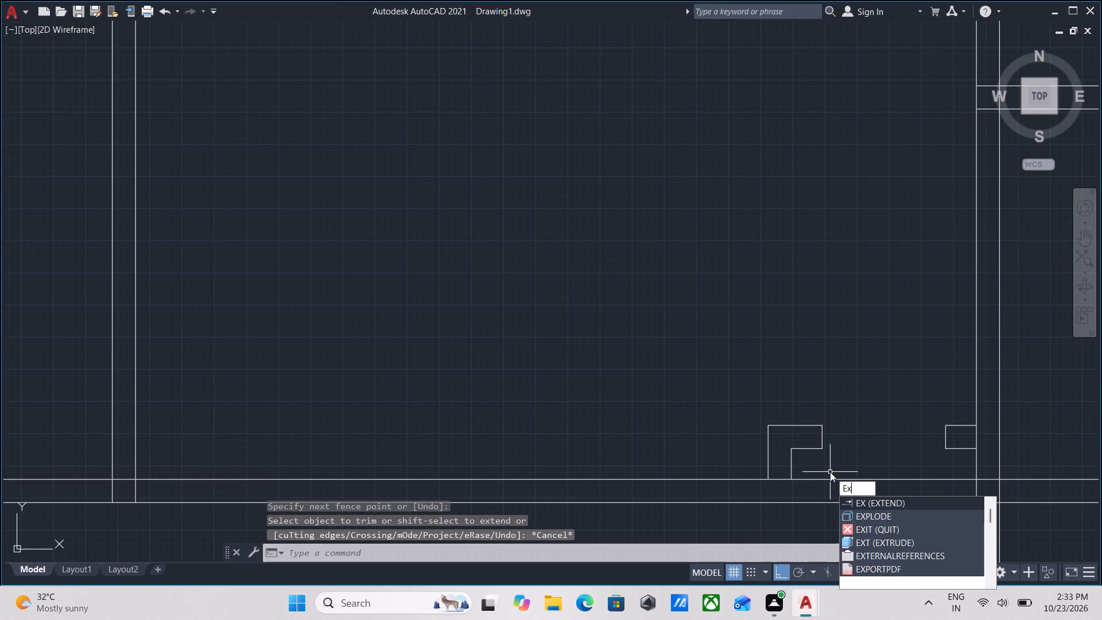
key(Return)
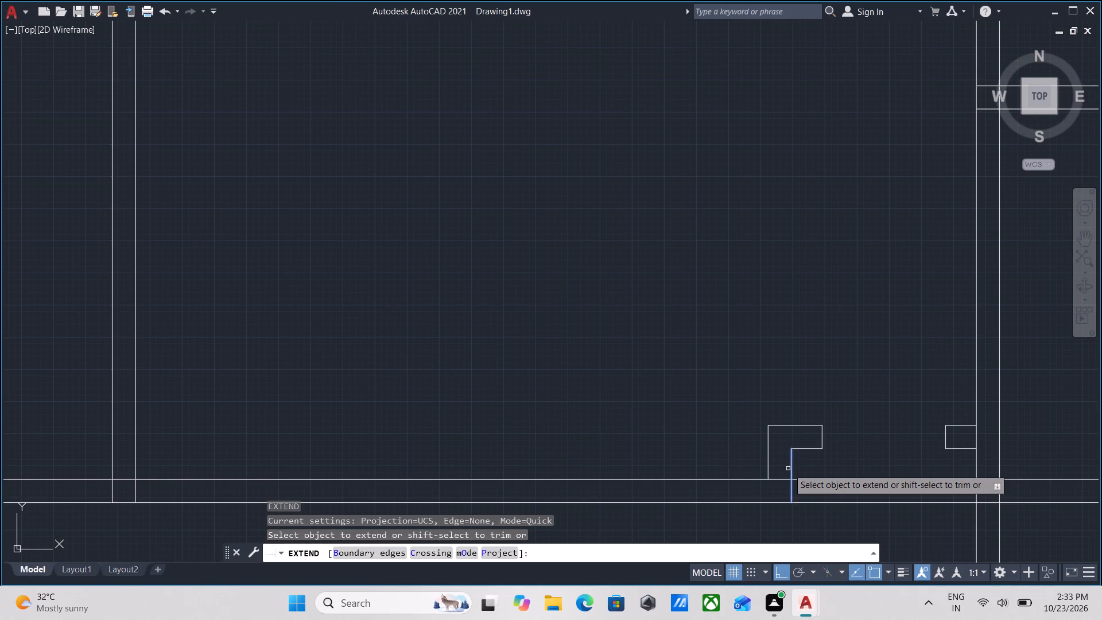
click(791, 470)
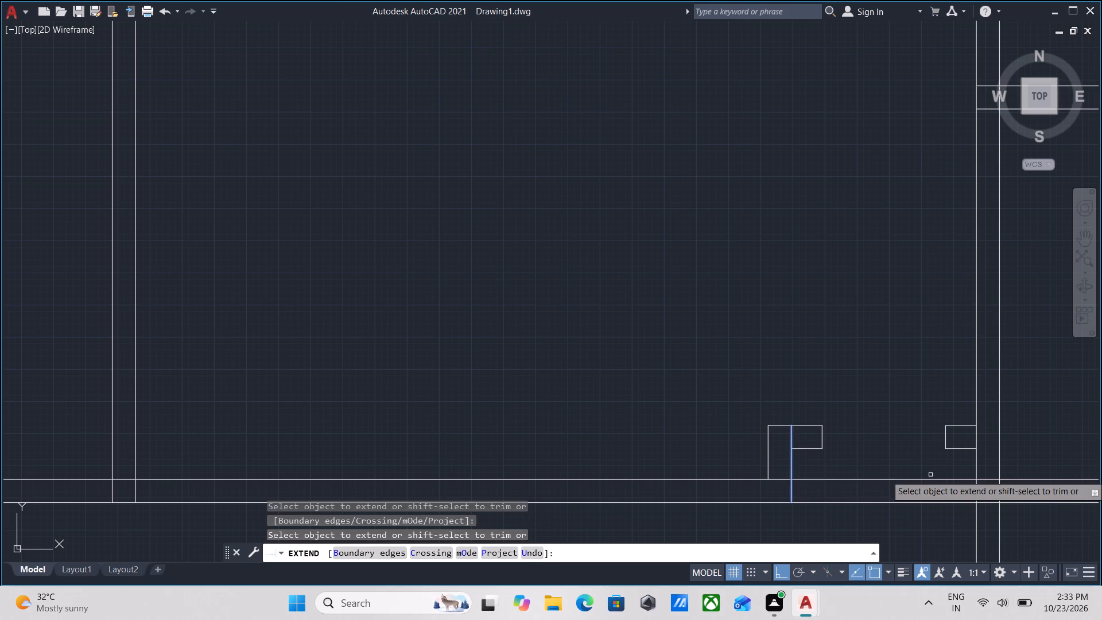
key(Escape)
Trim both horizontal wall lines across the opening between the L-shaped stub and the long vertical wall.
middle_drag(913, 522, 887, 471)
text(tr)
key(Return)
click(879, 493)
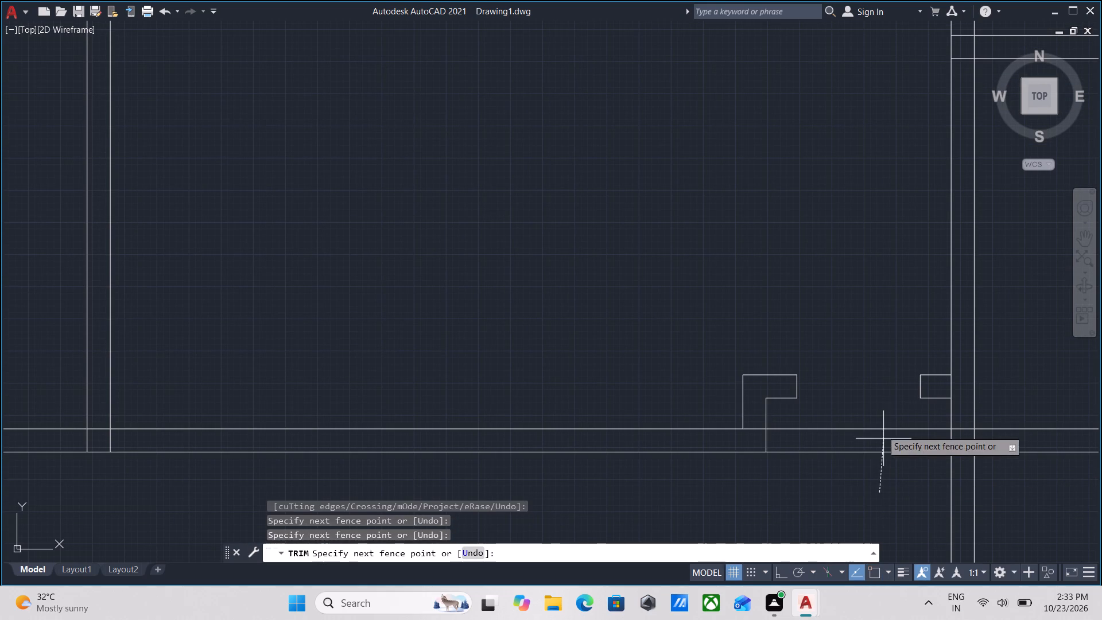
click(874, 397)
Trim the vertical wall's tails below the horizontal wall, the overlapping corner lines, and the line across the short stub's junction.
scroll(963, 428, up, 1)
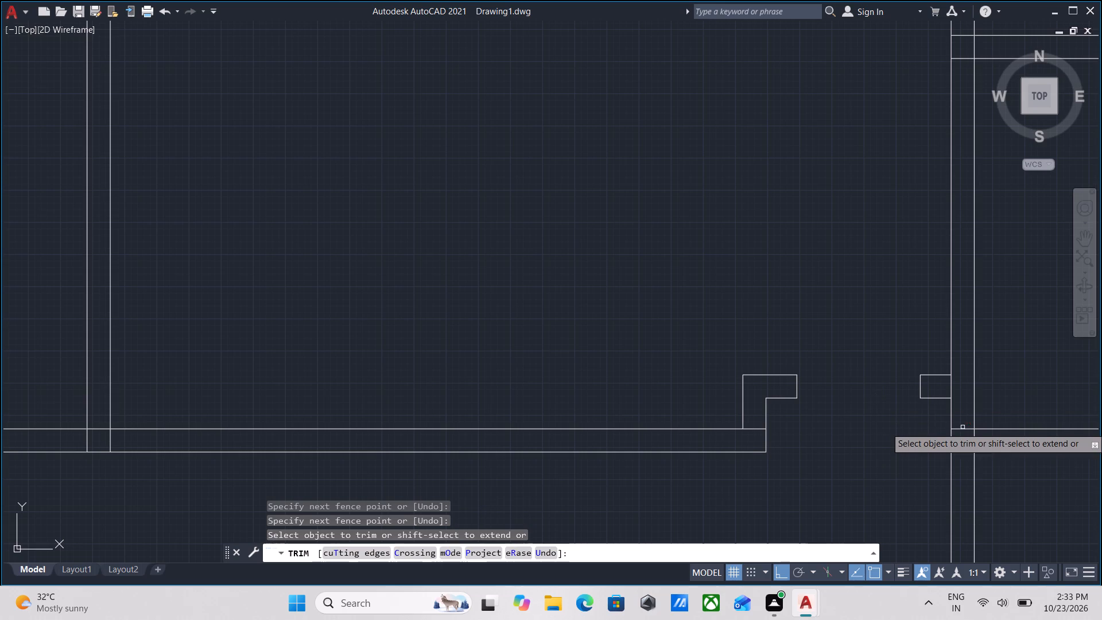
click(997, 495)
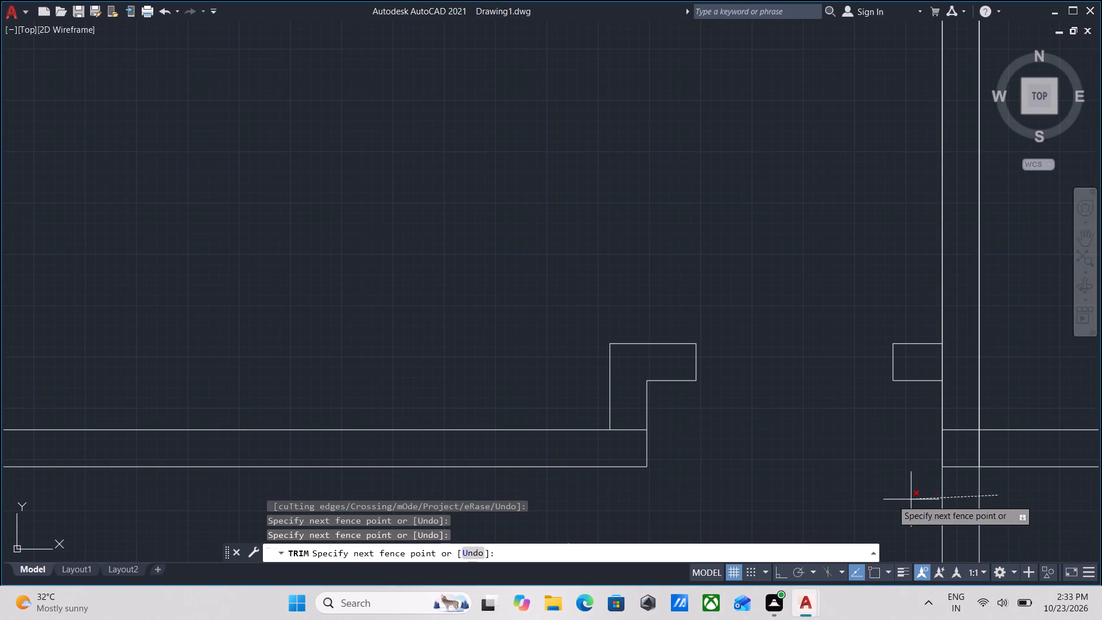
click(887, 499)
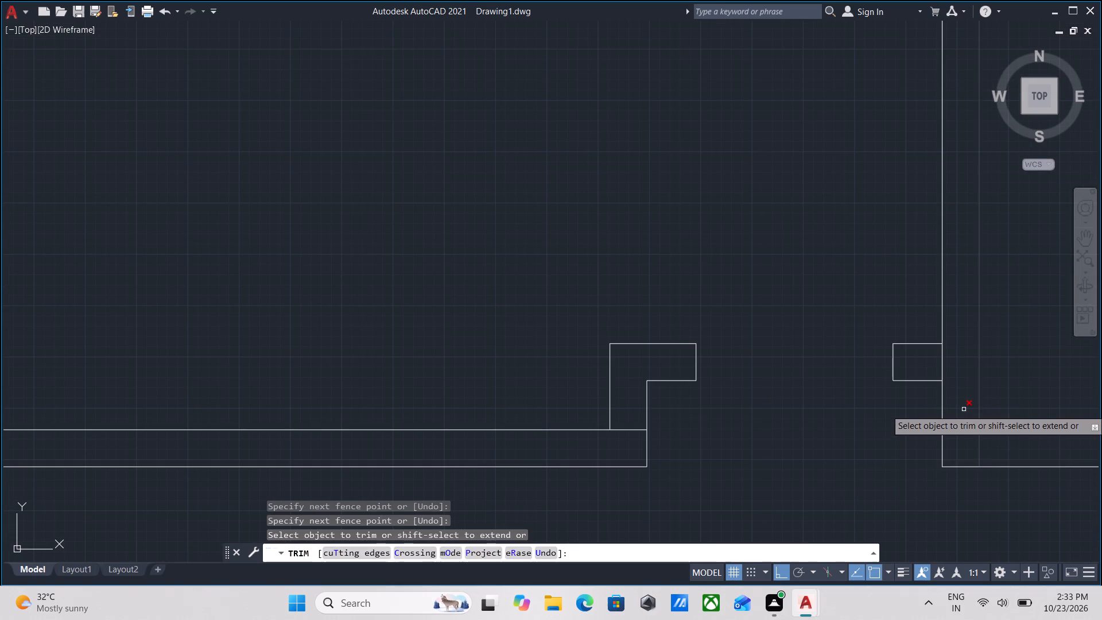
click(959, 420)
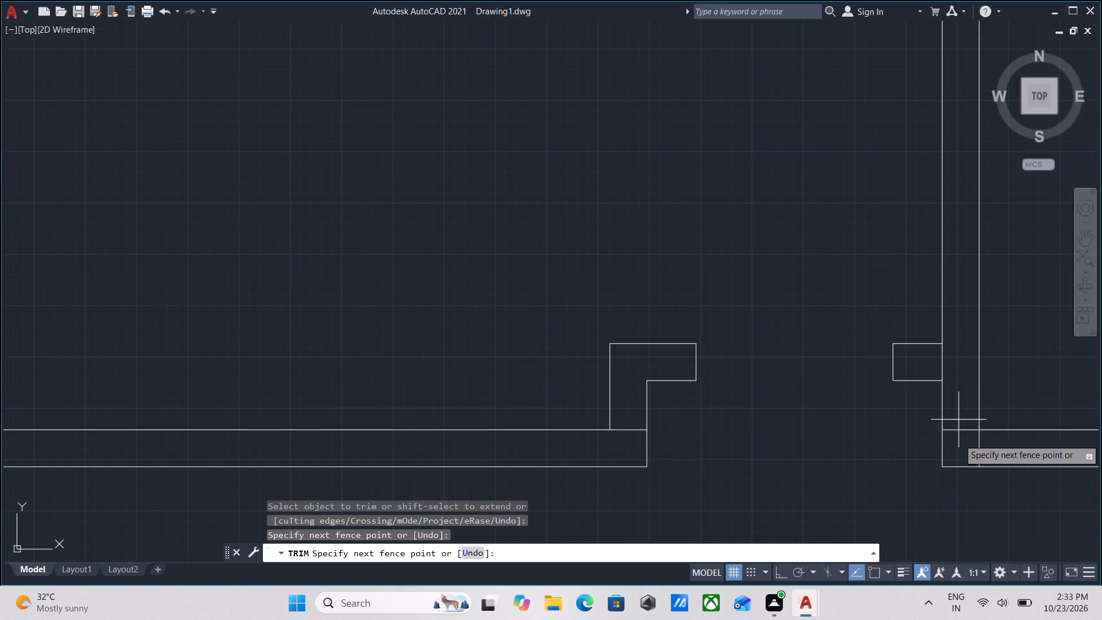
click(959, 452)
click(963, 449)
click(997, 448)
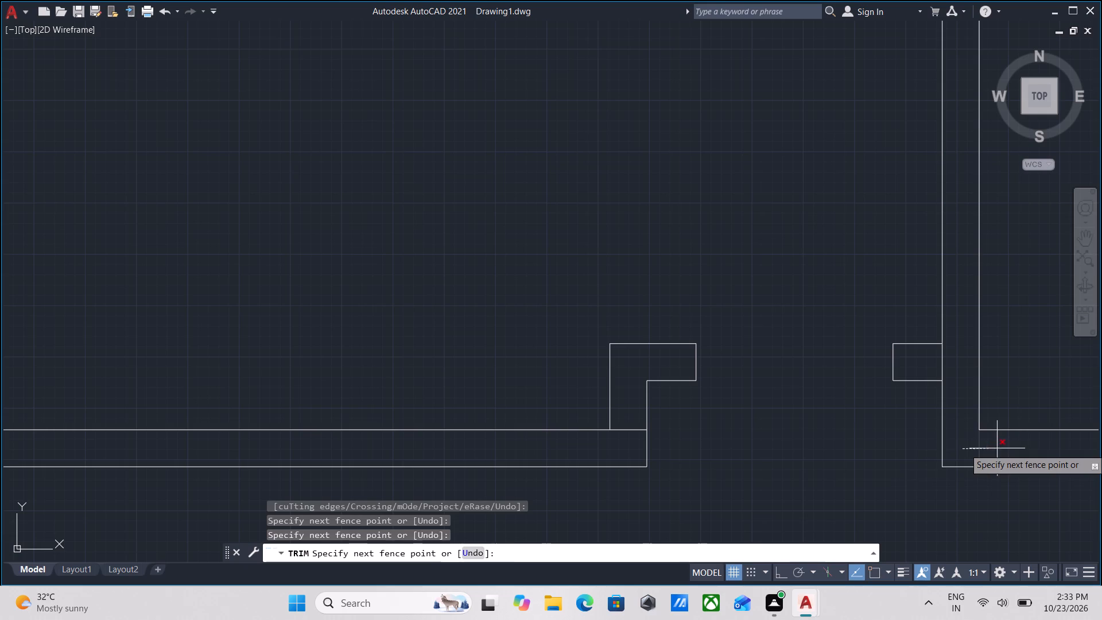
click(959, 367)
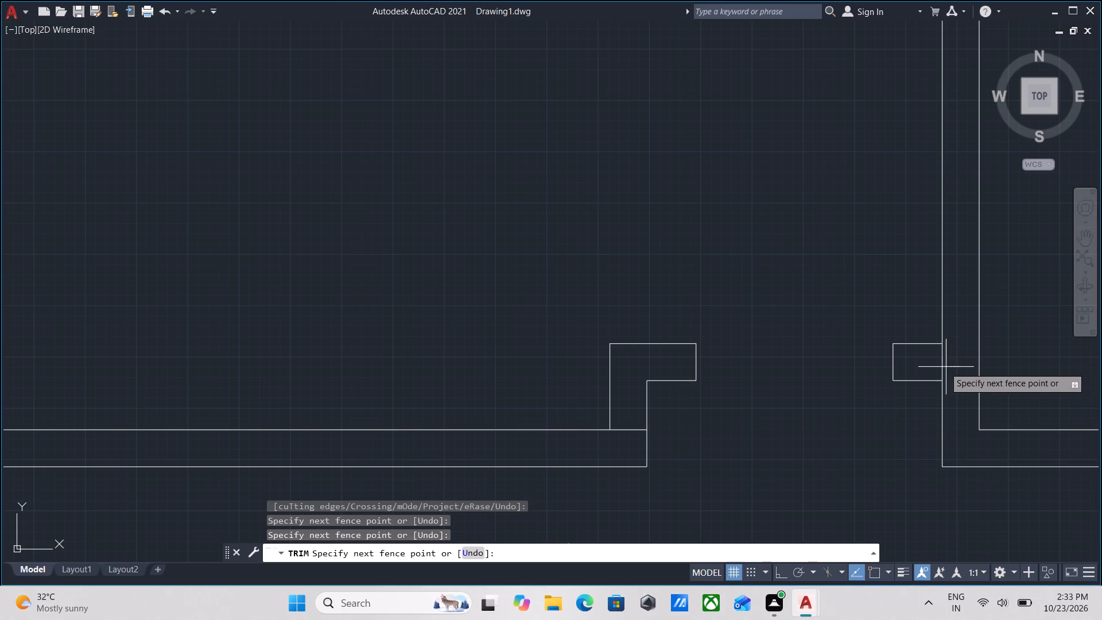
click(928, 366)
key(Escape)
Trim the horizontal wall's upper line where it crosses the base of the L-shaped stub.
scroll(803, 406, down, 1)
middle_drag(803, 406, 878, 404)
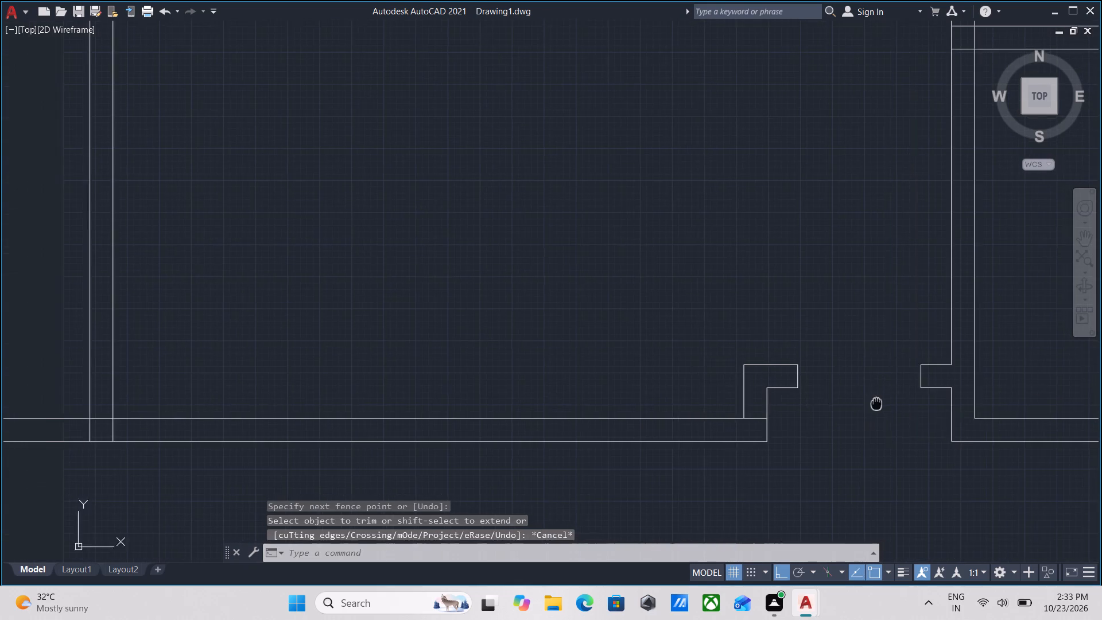
text(tr)
key(Return)
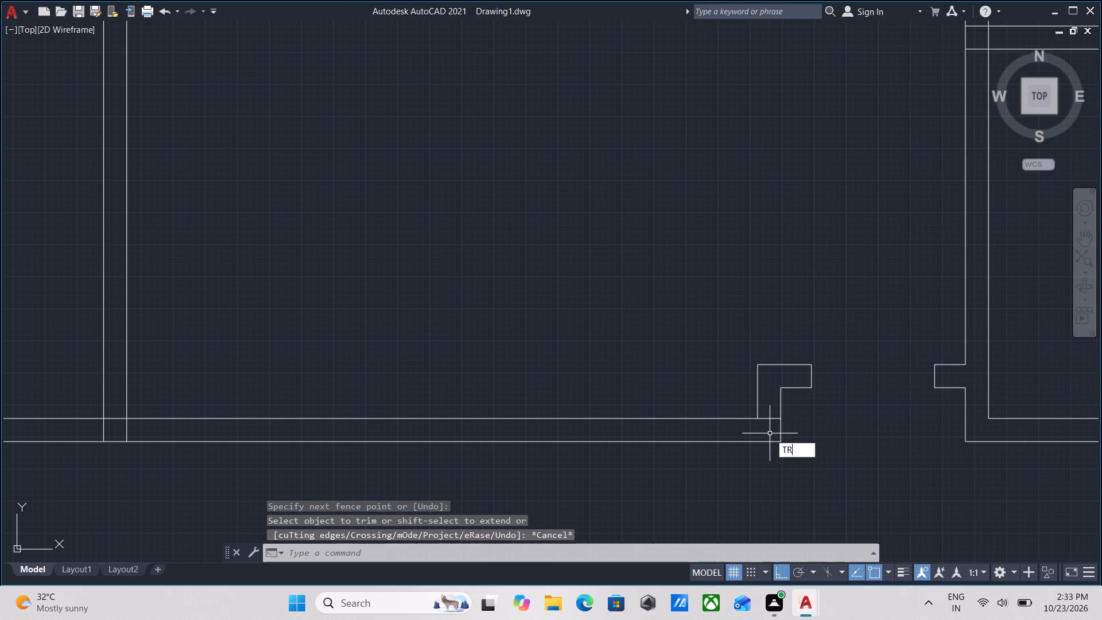
scroll(759, 423, up, 3)
click(779, 432)
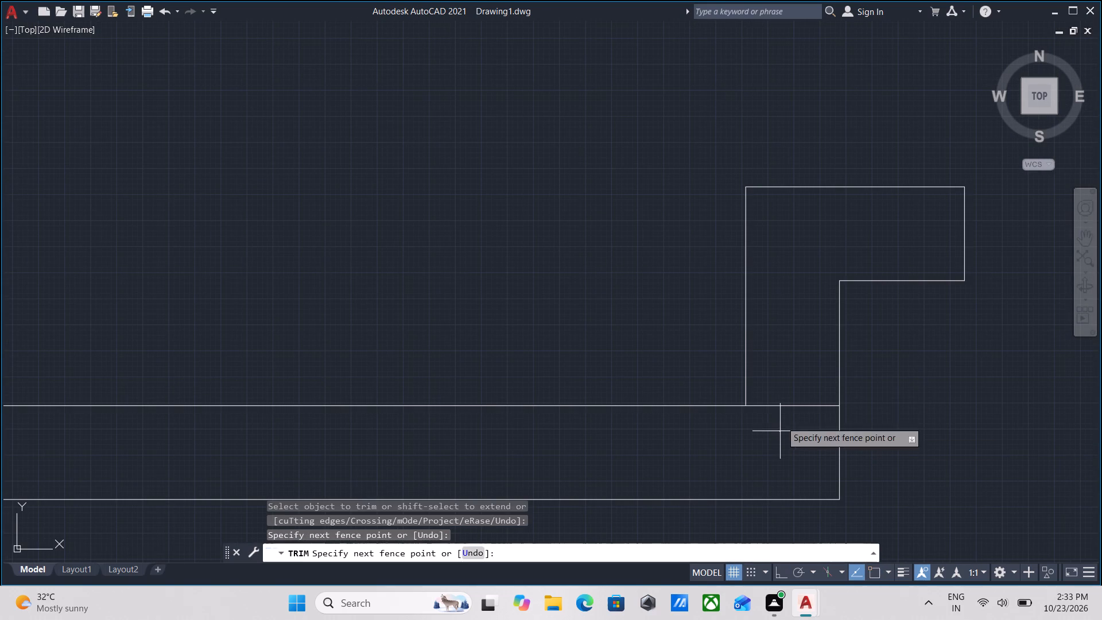
click(787, 384)
scroll(787, 384, down, 3)
key(Escape)
Trim both horizontal wall lines extending left beyond the room's left vertical wall.
scroll(790, 385, down, 3)
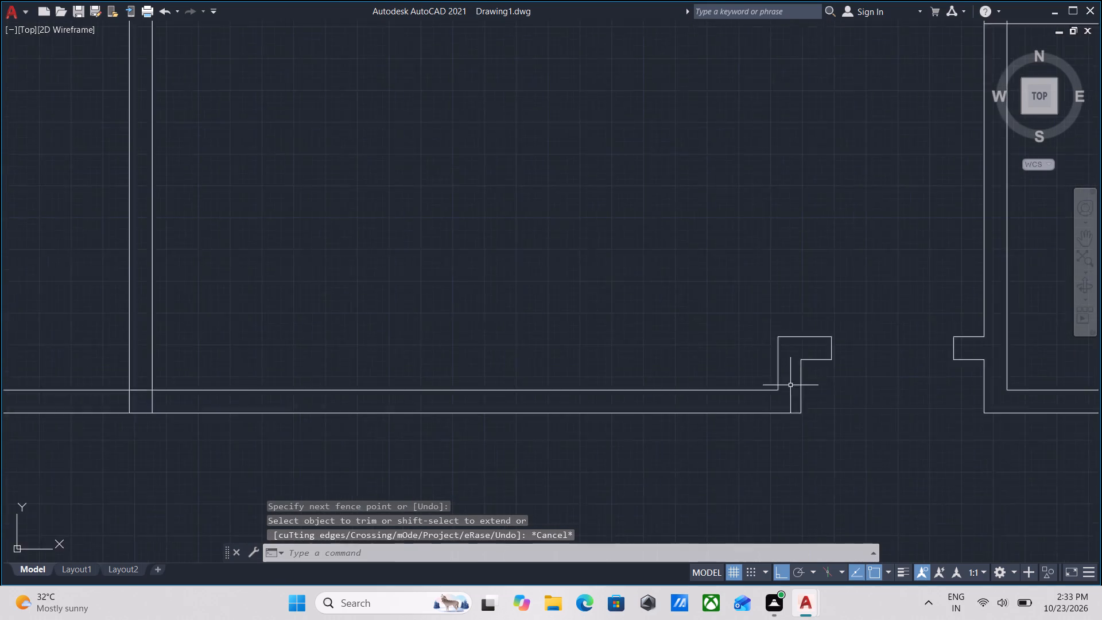
scroll(796, 390, down, 1)
middle_drag(686, 408, 703, 434)
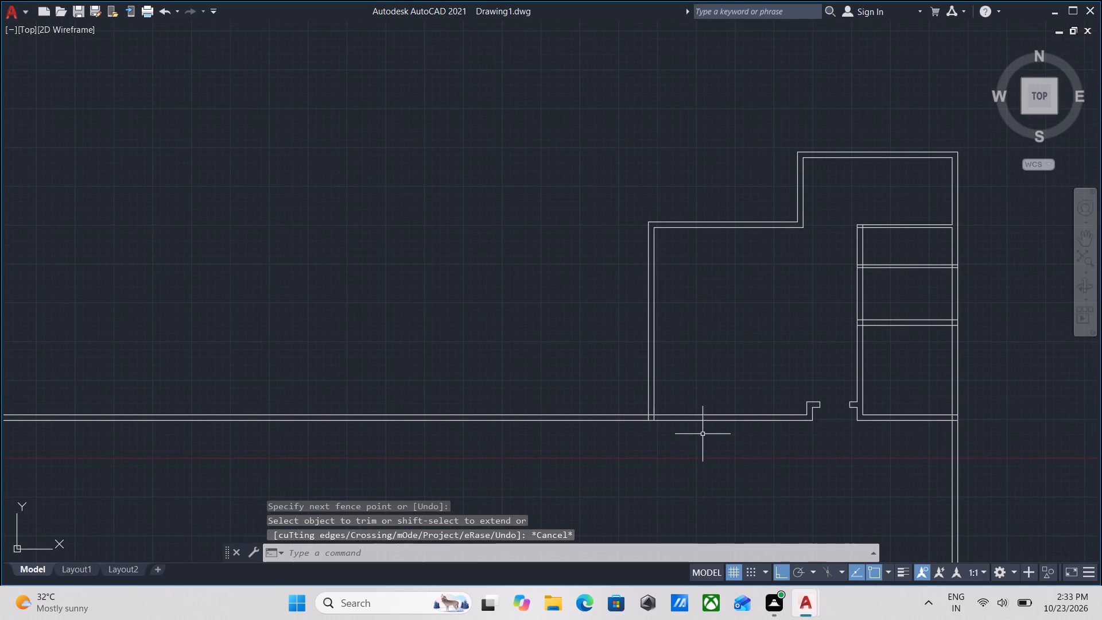
scroll(588, 430, up, 3)
middle_drag(687, 440, 676, 456)
text(tr)
key(Return)
click(715, 439)
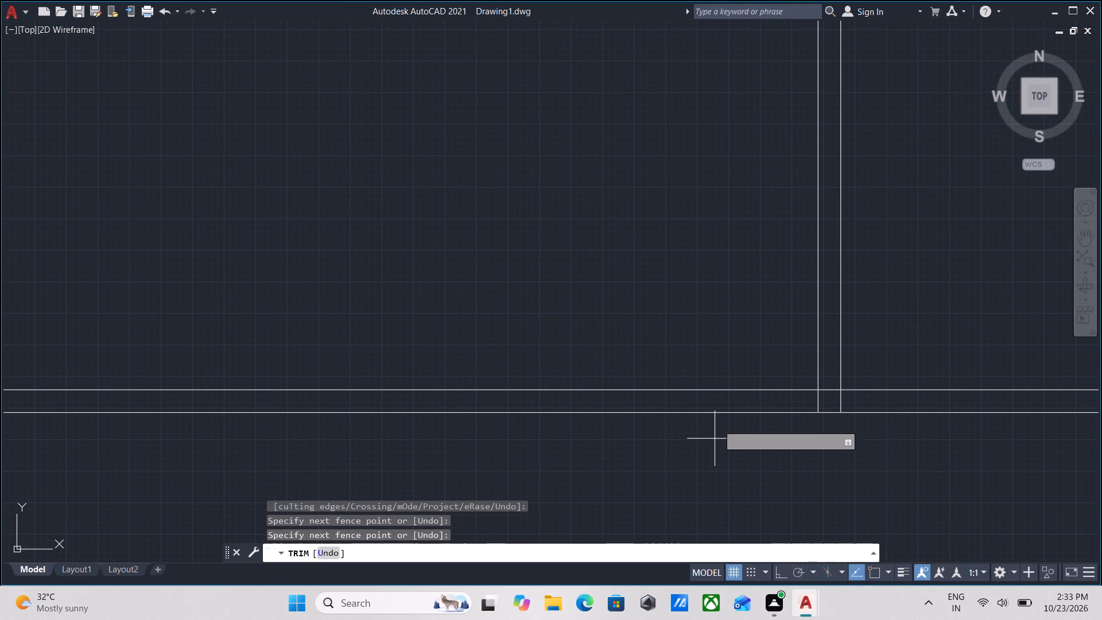
click(726, 358)
Trim the overlapping inner lines at the room's lower-left wall corner.
scroll(845, 385, up, 2)
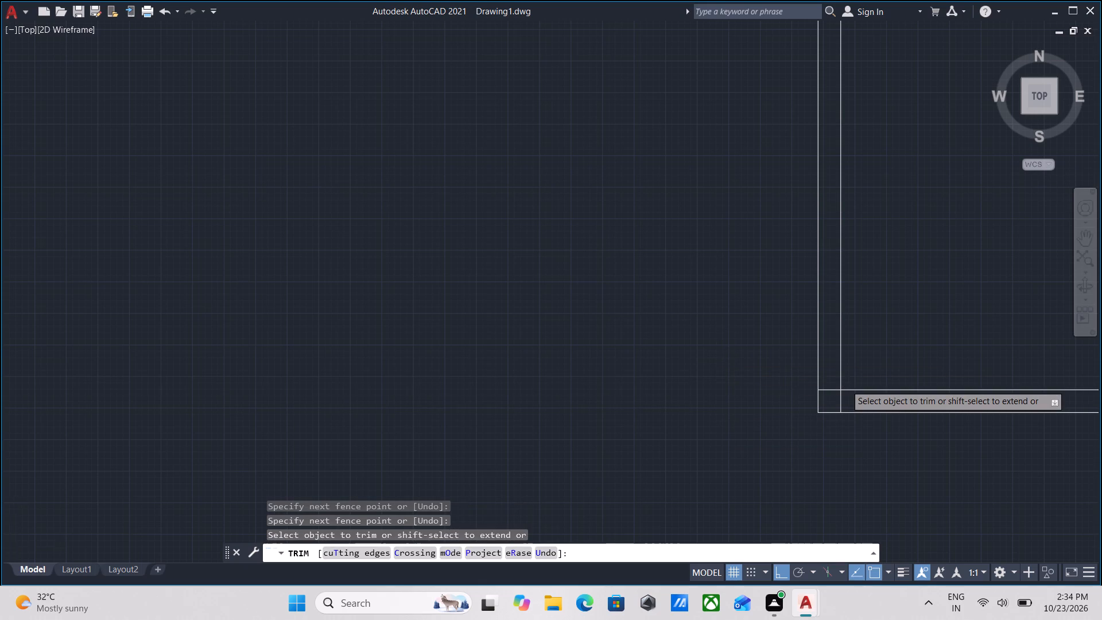
click(795, 375)
click(803, 423)
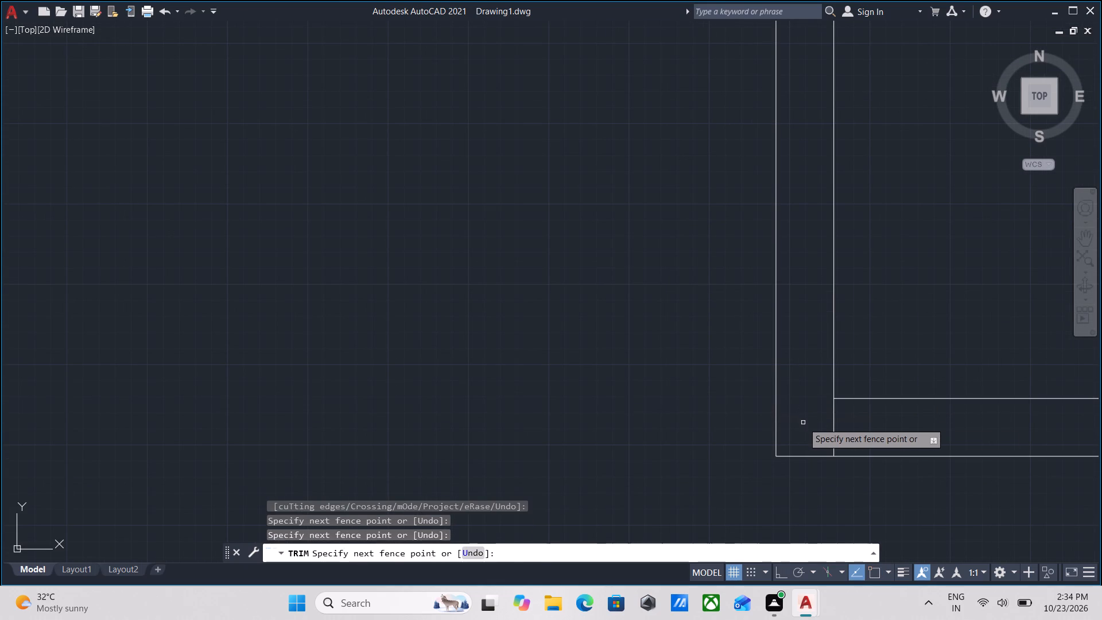
click(797, 432)
click(883, 429)
scroll(883, 429, down, 2)
key(Escape)
scroll(889, 402, down, 2)
middle_drag(887, 402, 719, 466)
scroll(782, 407, down, 1)
middle_drag(782, 407, 778, 409)
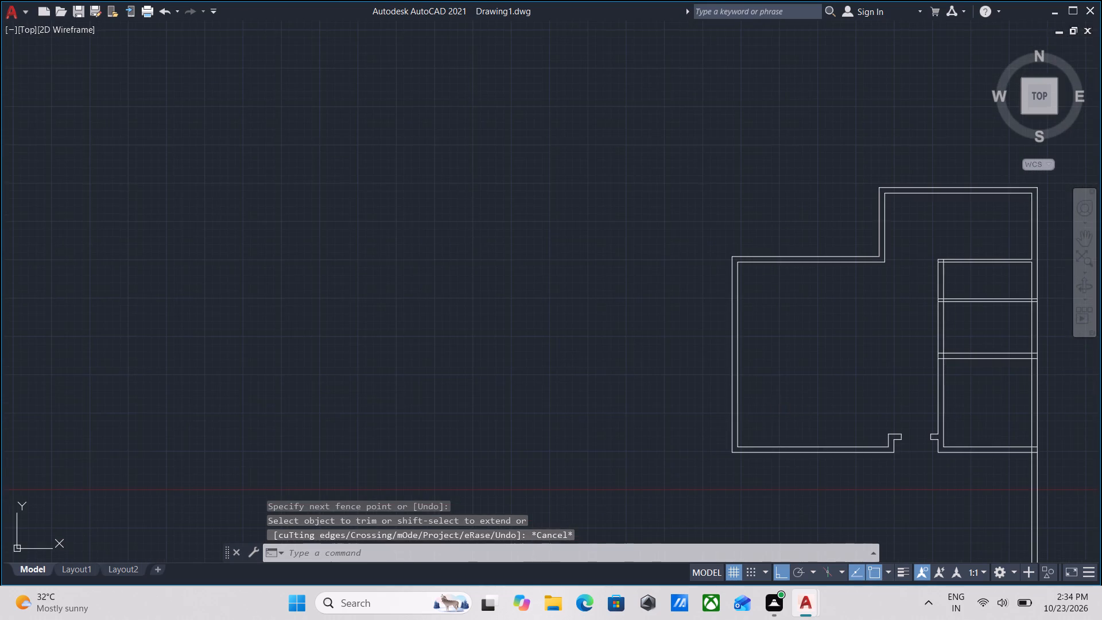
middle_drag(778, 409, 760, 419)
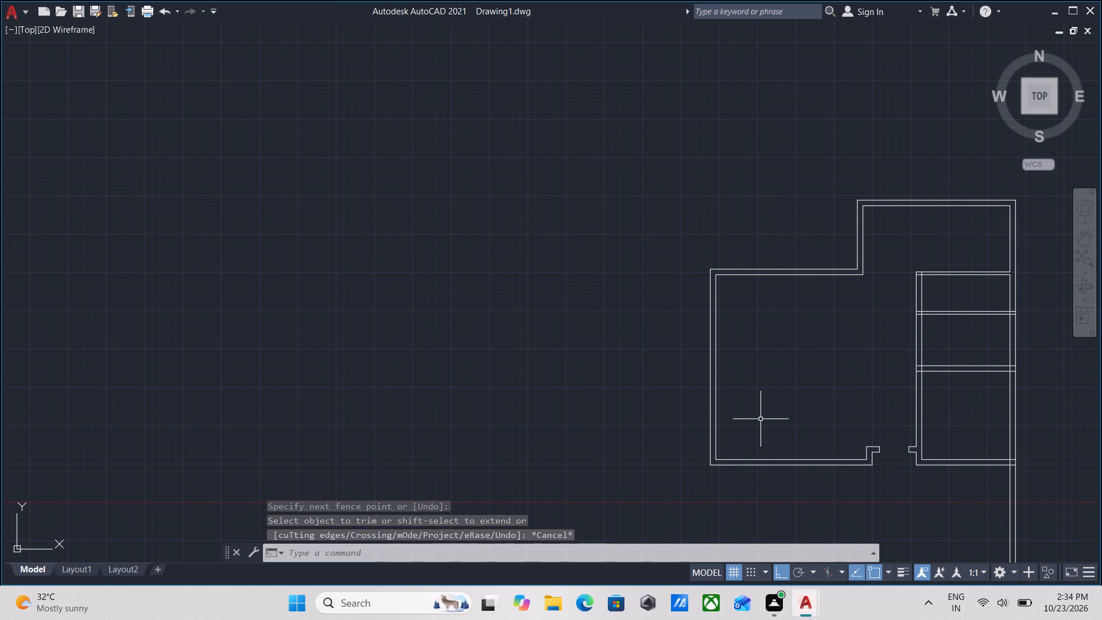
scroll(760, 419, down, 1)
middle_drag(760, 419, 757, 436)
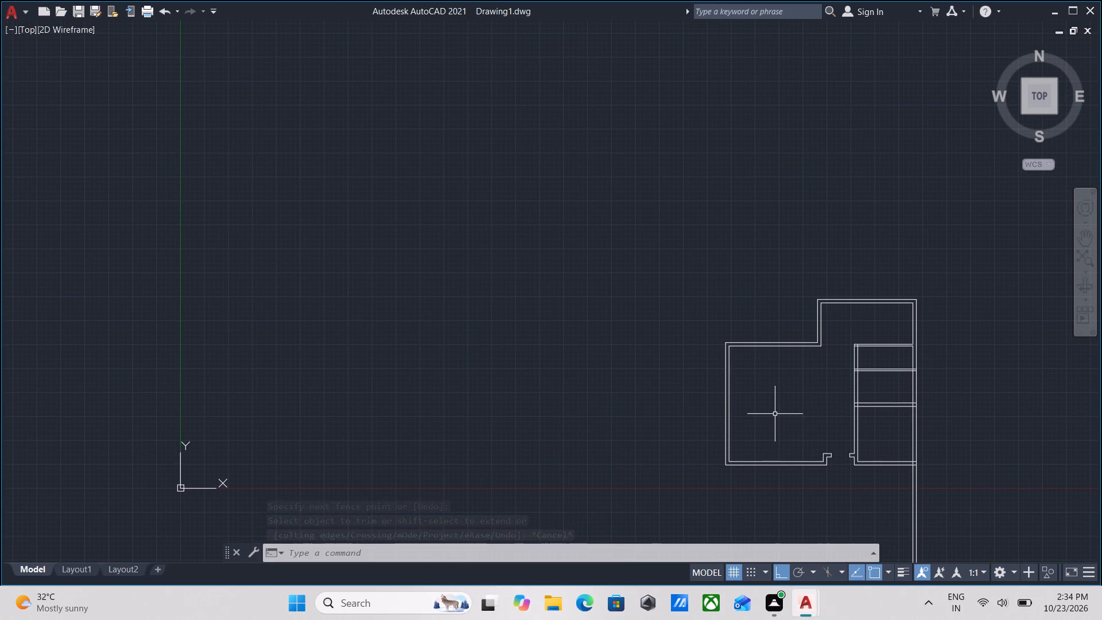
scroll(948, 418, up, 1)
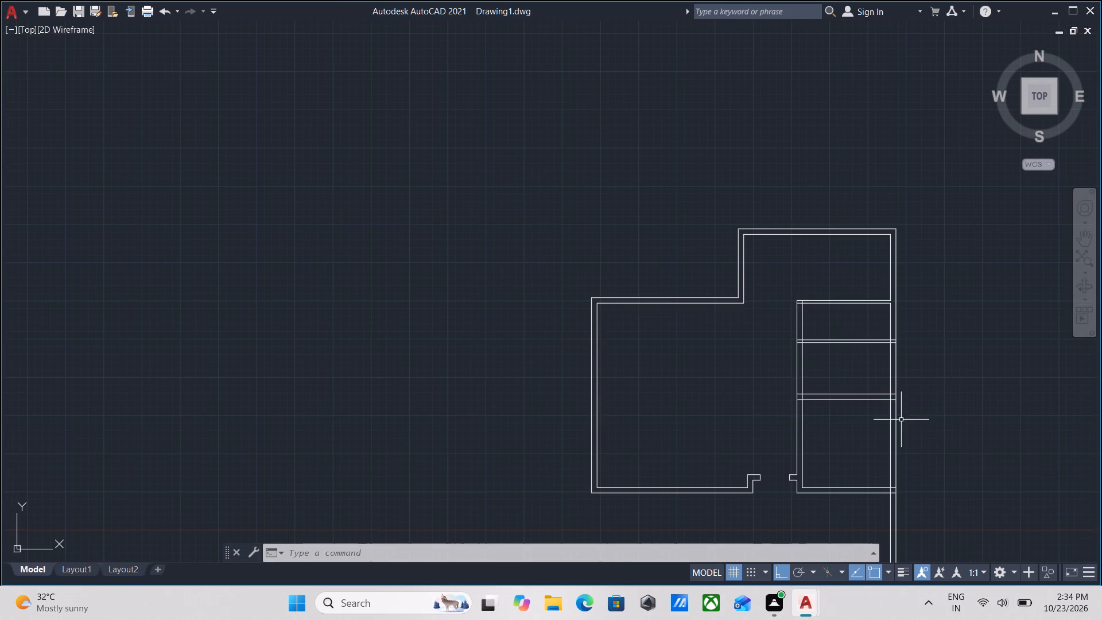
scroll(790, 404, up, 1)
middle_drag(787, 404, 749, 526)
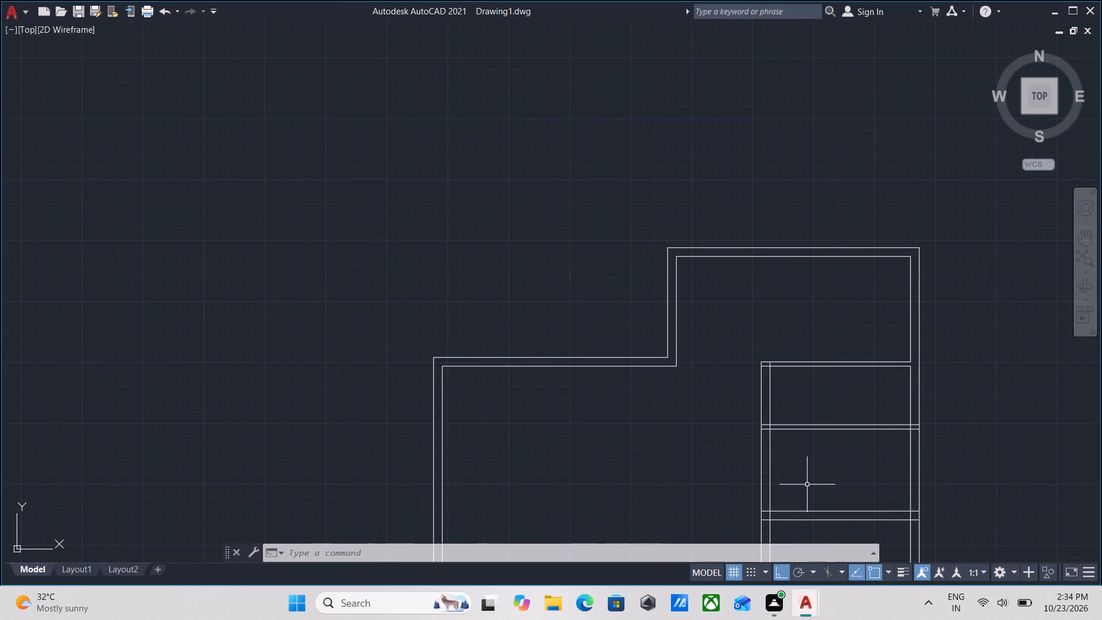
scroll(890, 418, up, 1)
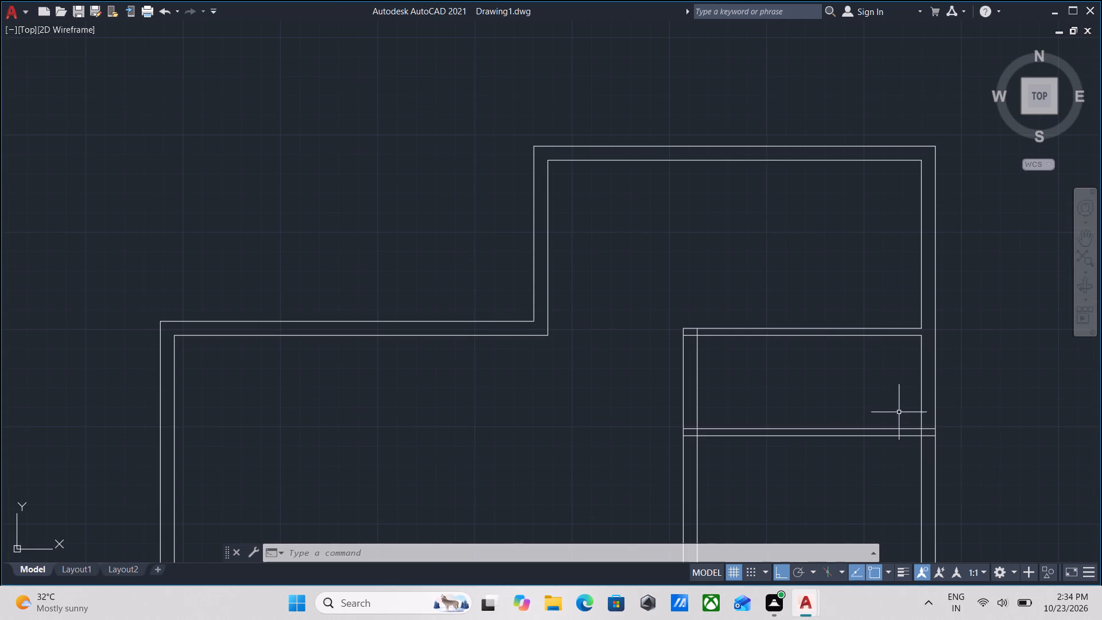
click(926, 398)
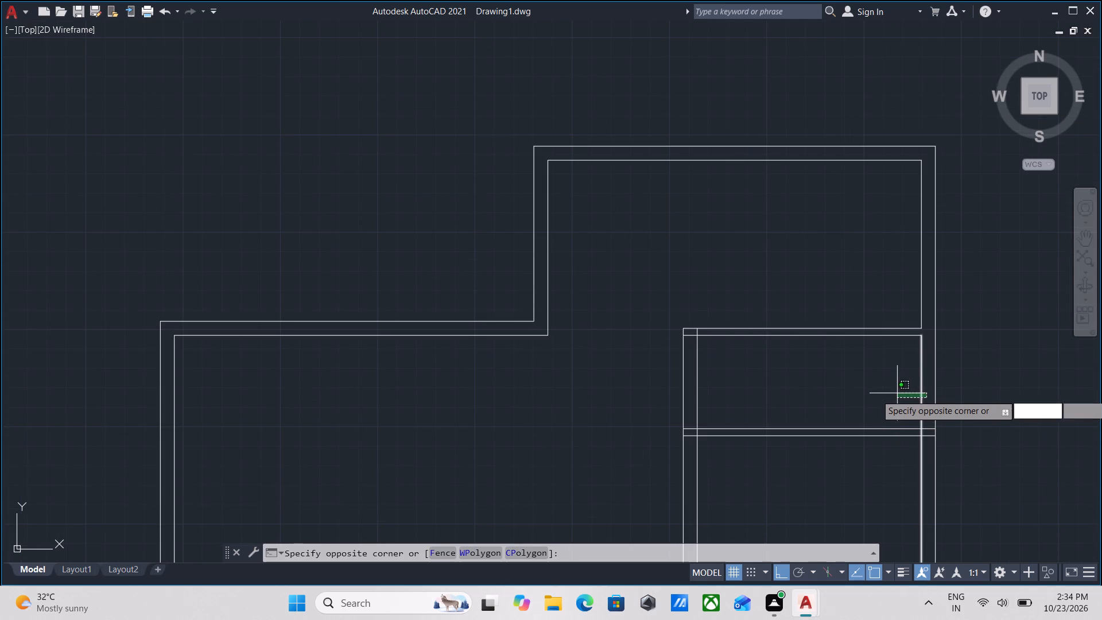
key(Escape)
Measure the horizontal gap between the inner partition's upper-left corner and the stepped wall's inner vertical face using a linear dimension.
middle_drag(738, 400, 782, 431)
text(dli)
key(Return)
scroll(725, 383, up, 2)
middle_drag(728, 374, 775, 393)
click(767, 352)
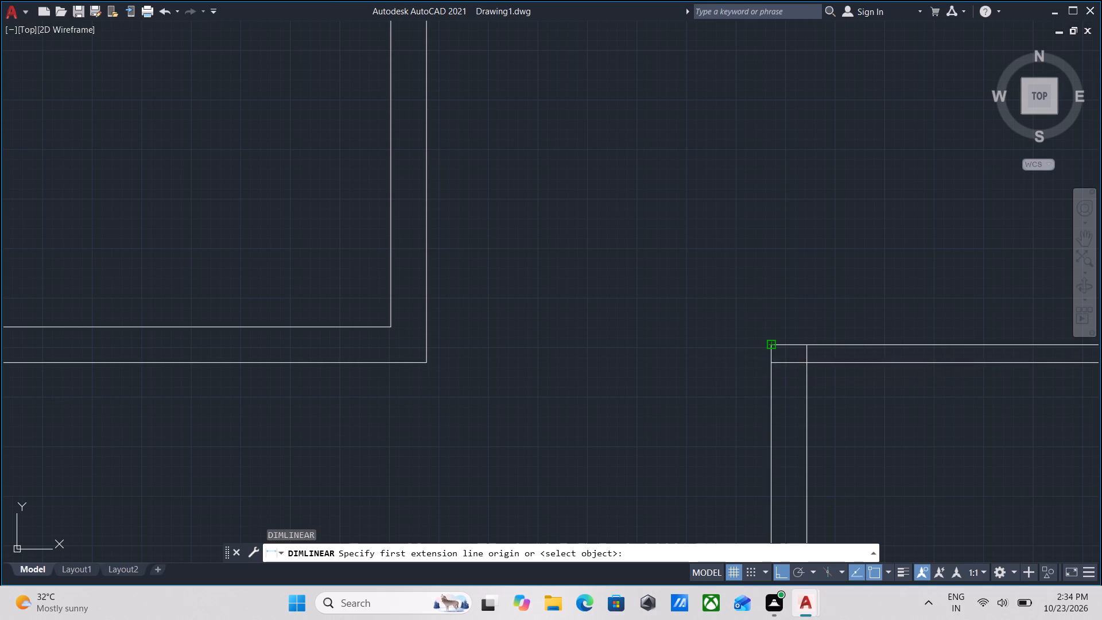
click(425, 347)
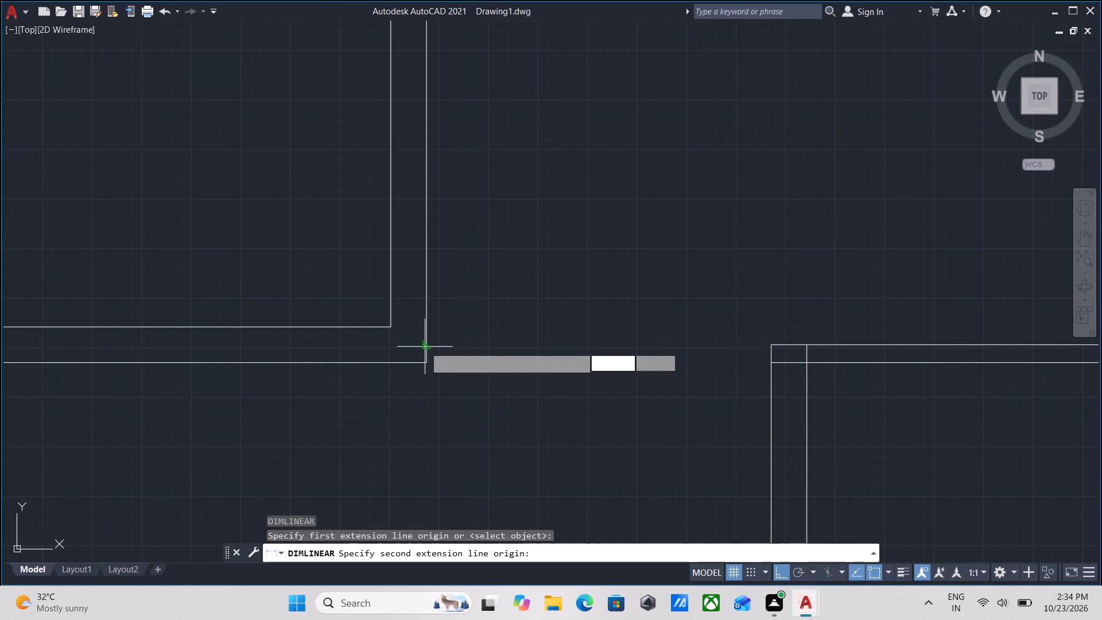
scroll(565, 341, up, 3)
key(Escape)
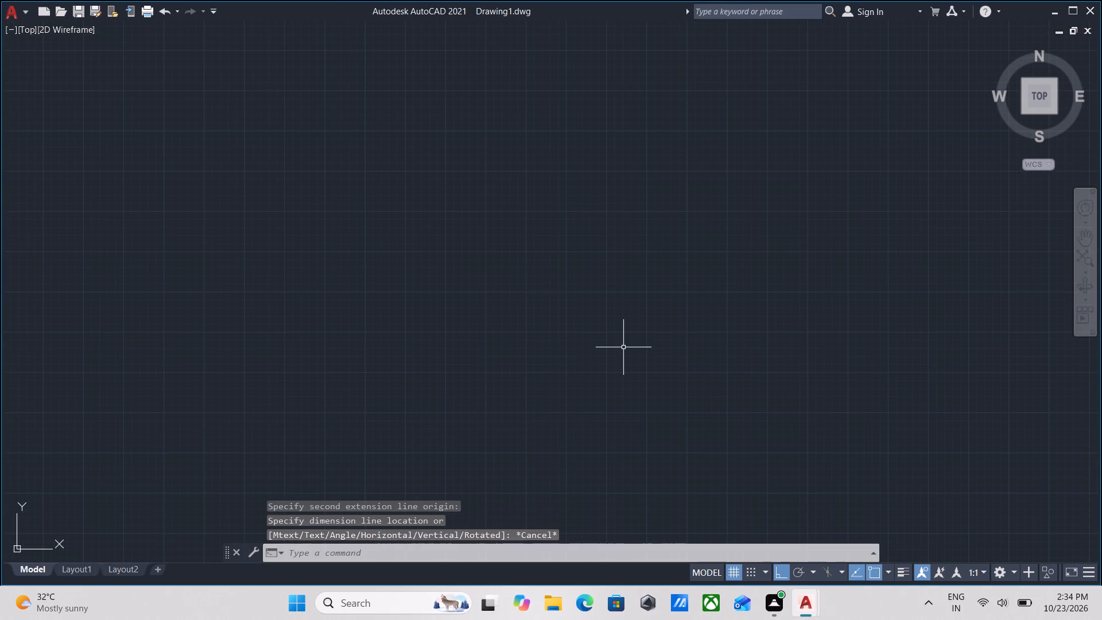
Modify the Standard dimension style to use a text height of 6".
text(dim)
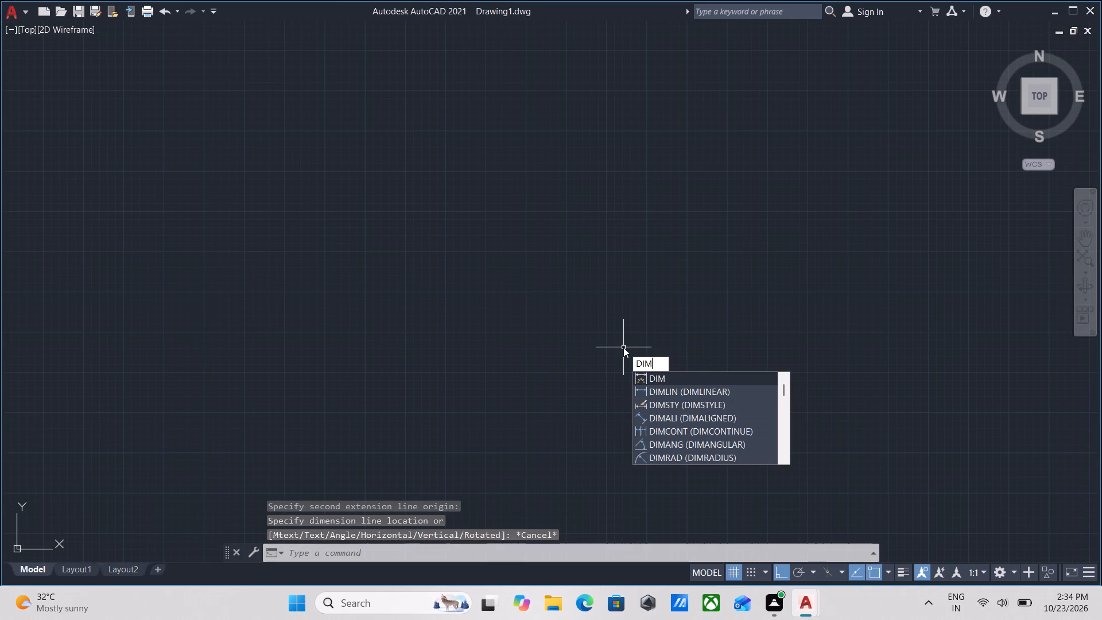
text(style)
key(Return)
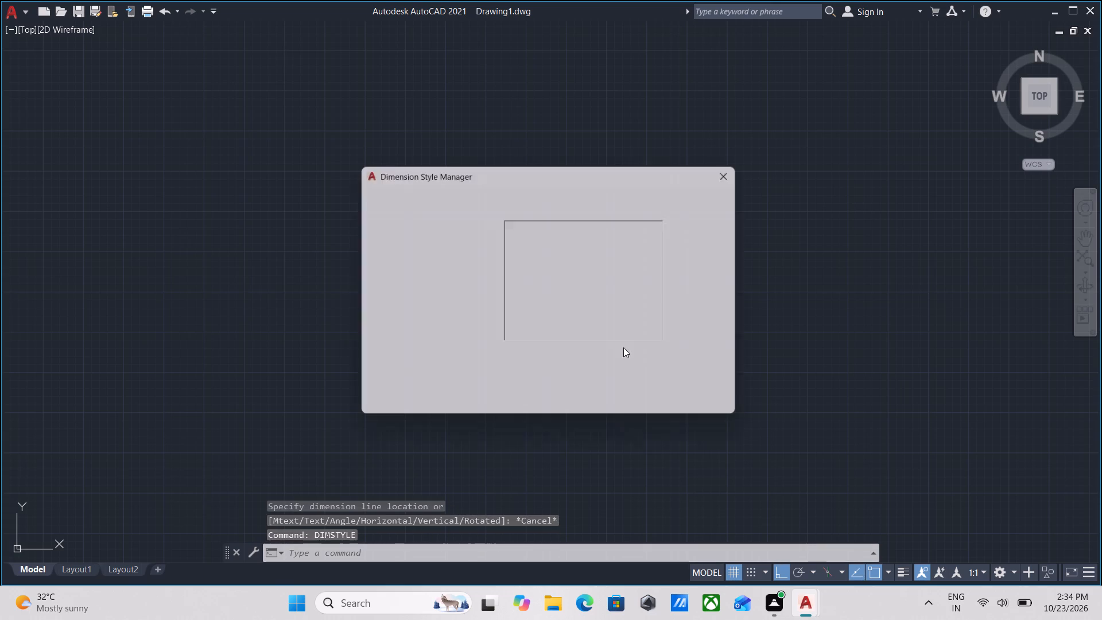
click(690, 266)
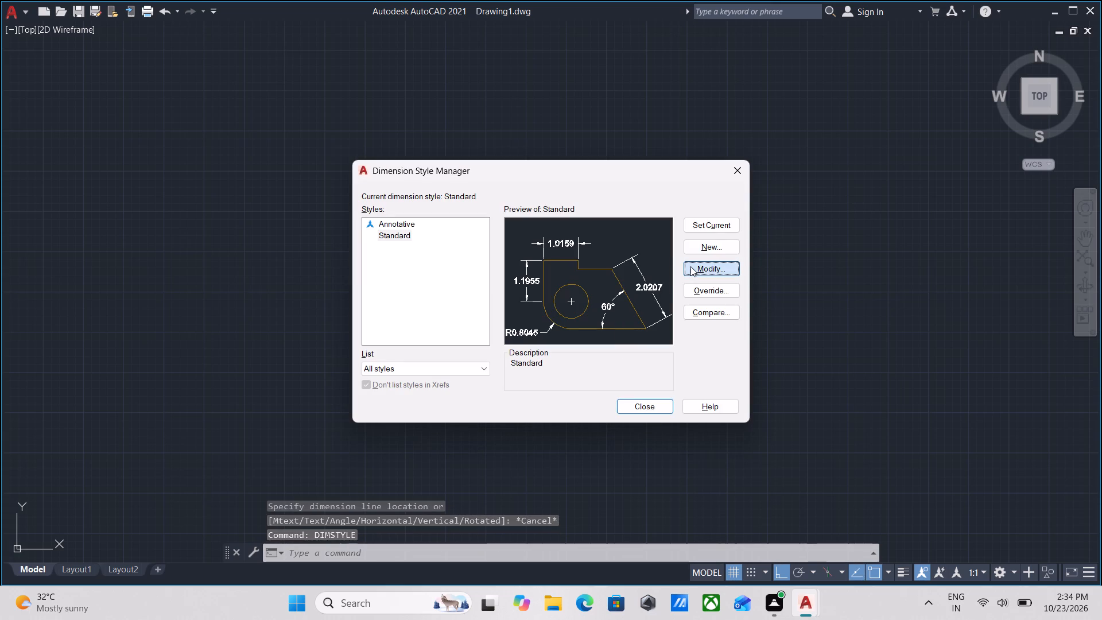
click(690, 266)
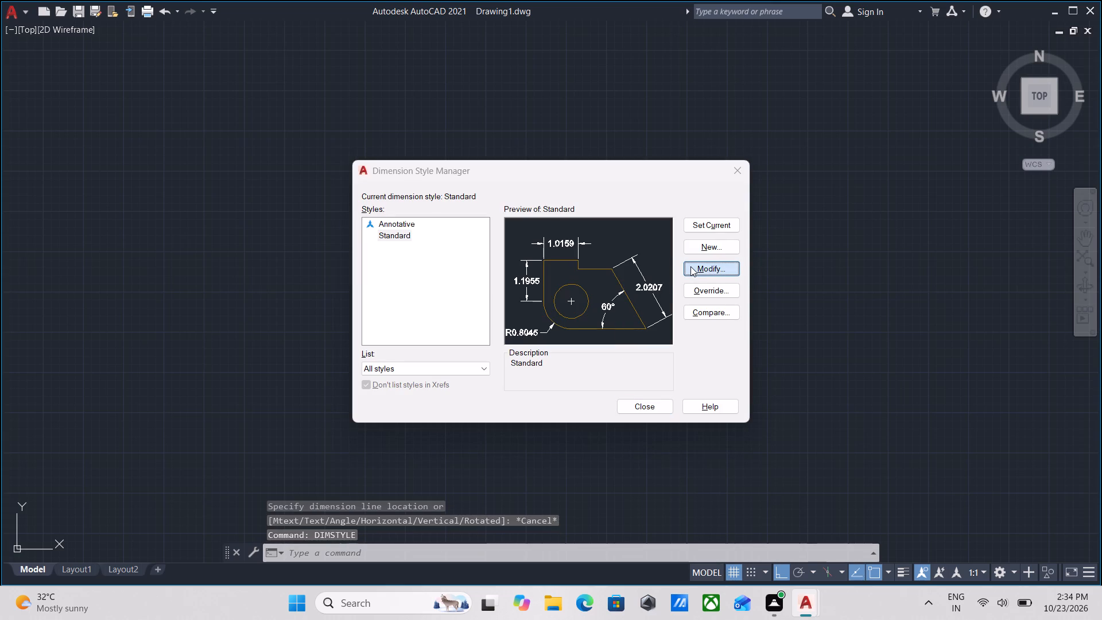
click(719, 267)
scroll(719, 267, down, 3)
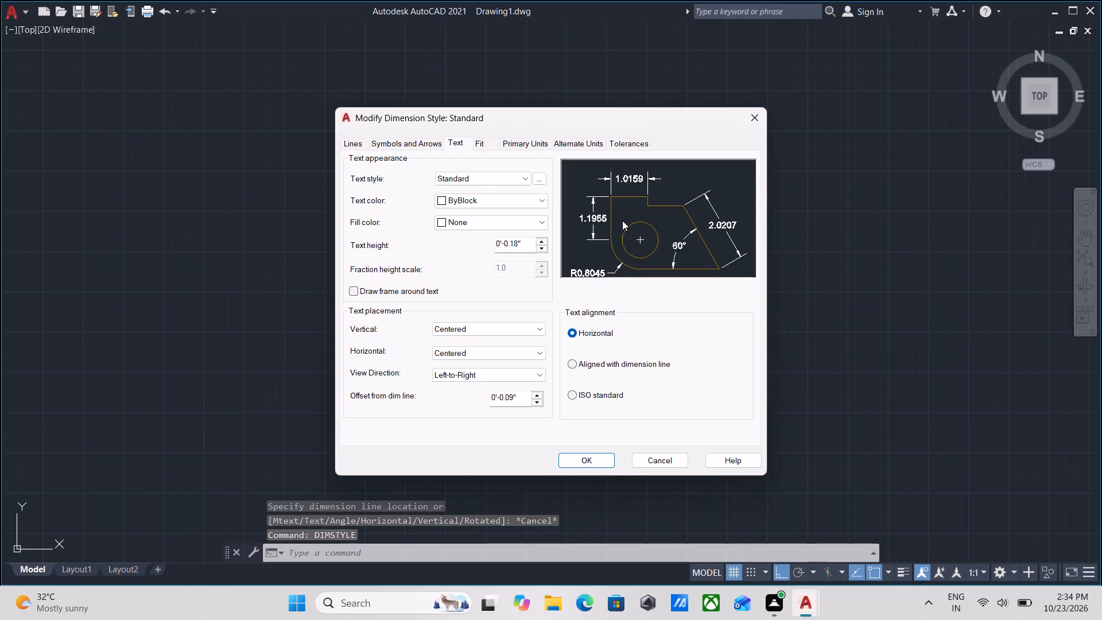
click(458, 142)
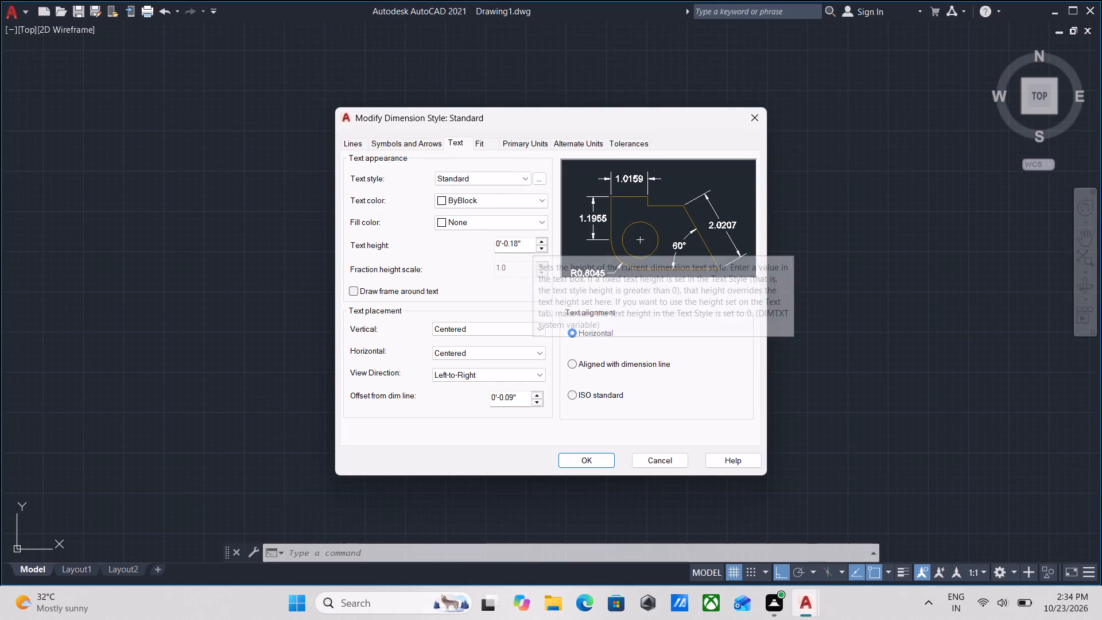
drag(530, 246, 449, 242)
key(6)
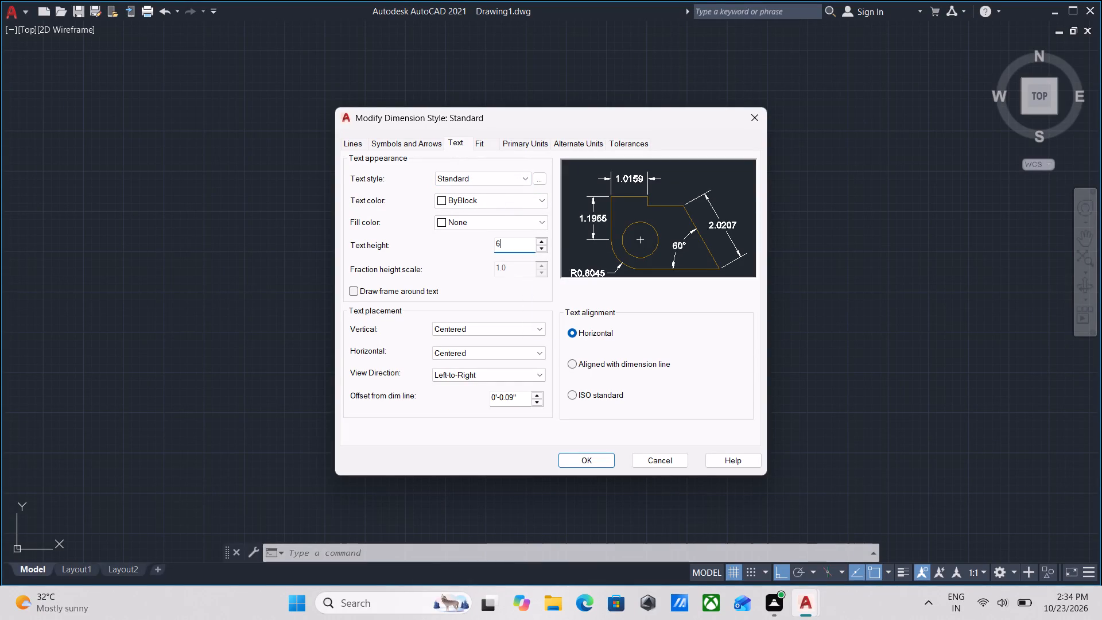
key(shift+quotedbl)
Set the Standard dimension style's linear units to Engineering with one-decimal inch precision, and apply the style changes.
click(482, 142)
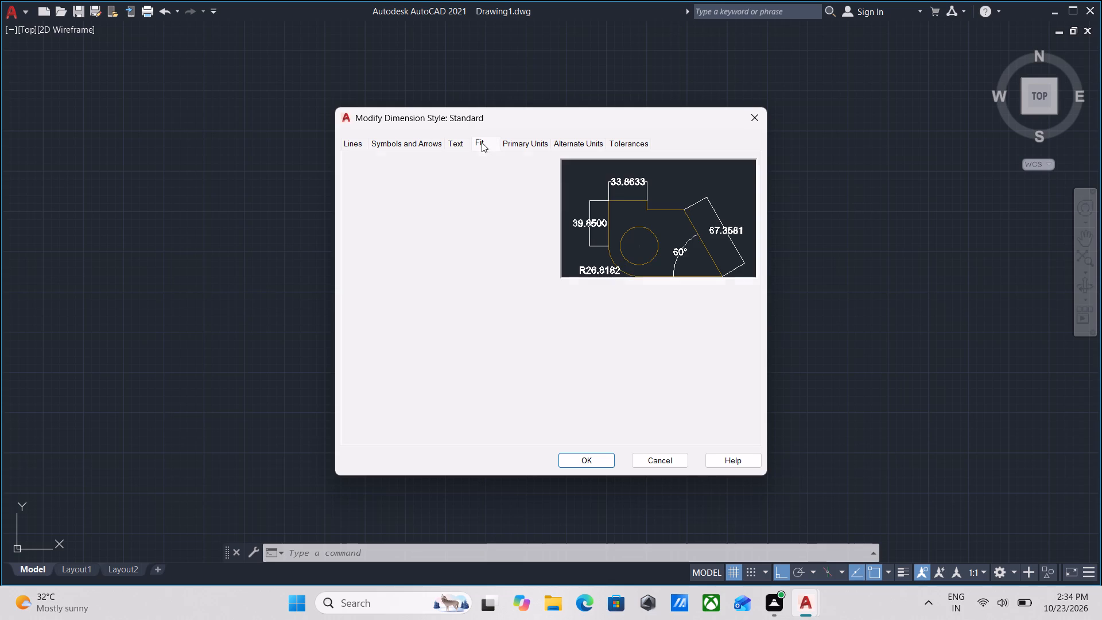
click(462, 139)
click(521, 145)
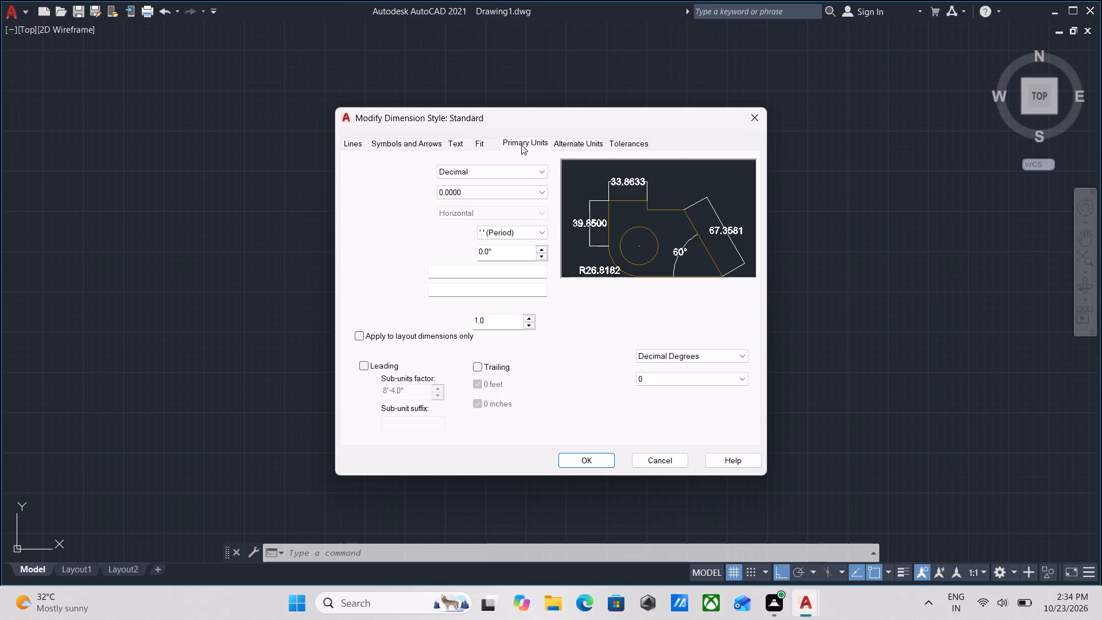
click(511, 170)
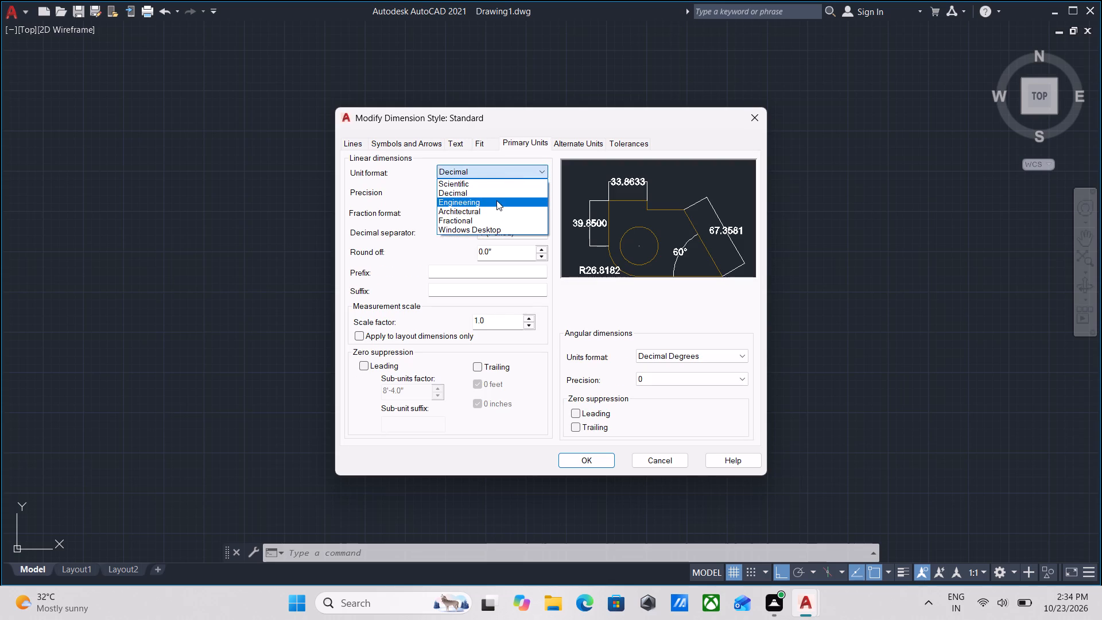
click(496, 200)
click(502, 197)
click(492, 215)
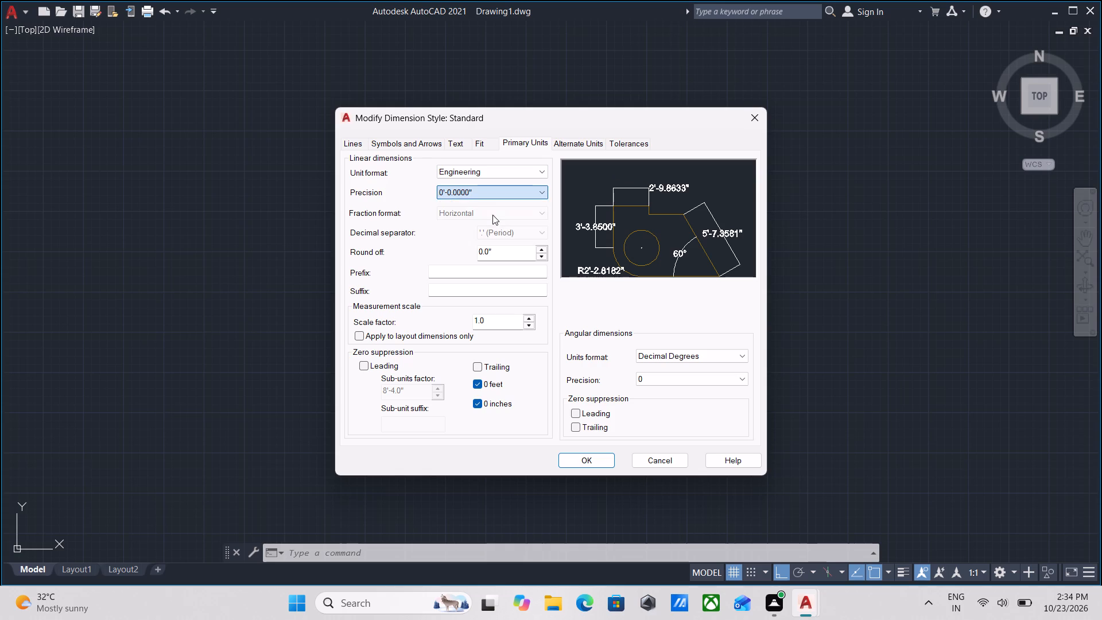
click(462, 144)
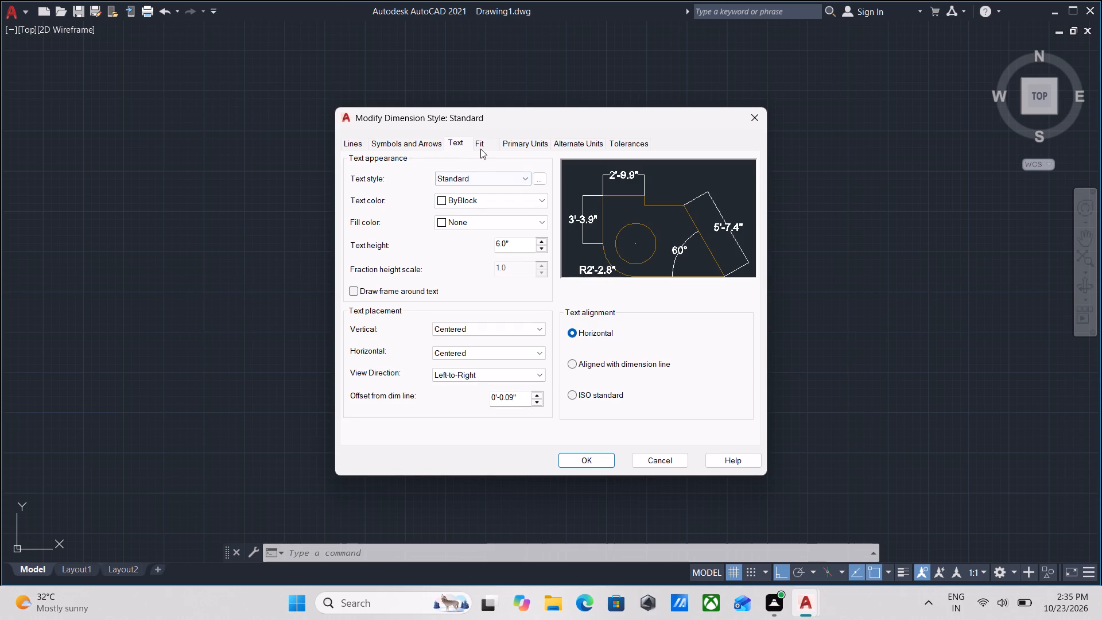
click(480, 148)
click(462, 145)
click(594, 462)
click(647, 414)
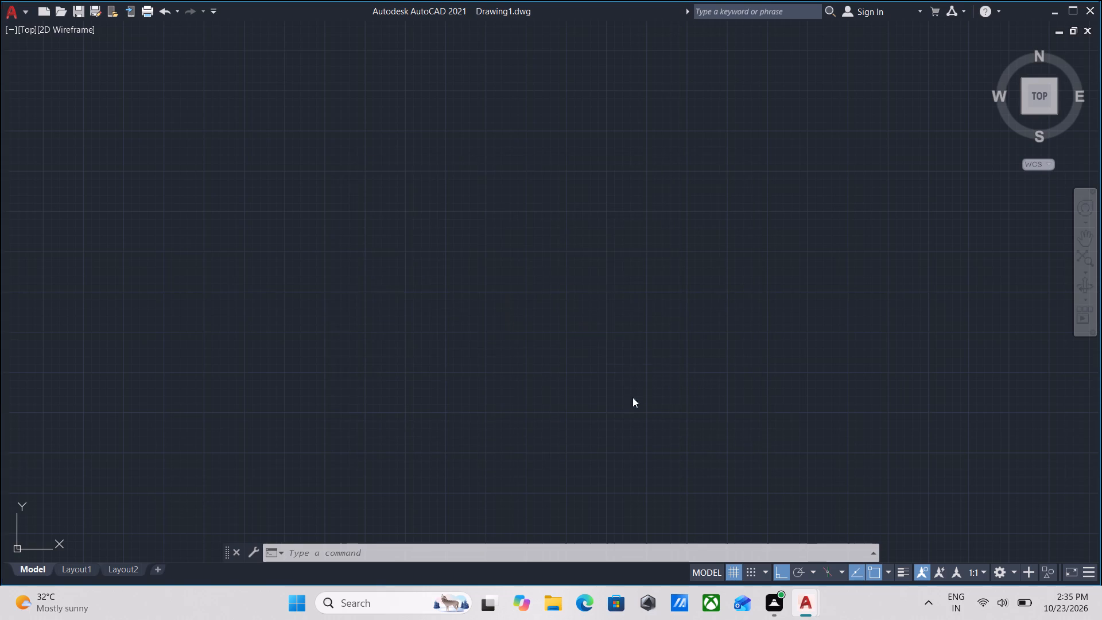
Measure the passage width between the inner partition's upper-left corner and the stepped wall's inner corner using a linear dimension.
scroll(602, 334, up, 1)
scroll(603, 332, down, 3)
scroll(676, 325, down, 4)
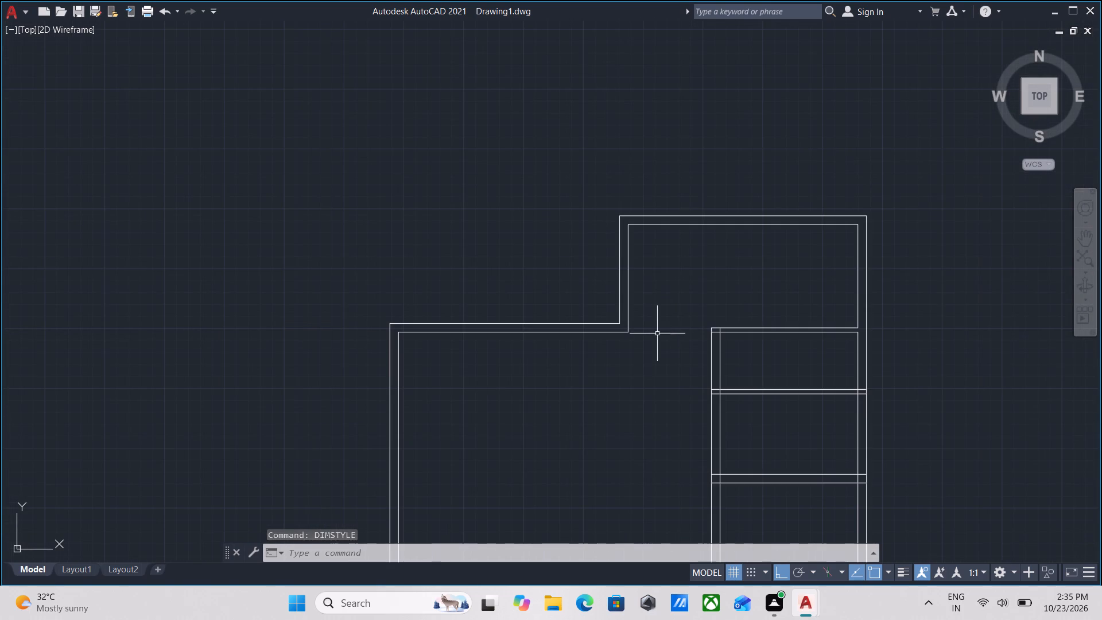
text(dli)
key(Return)
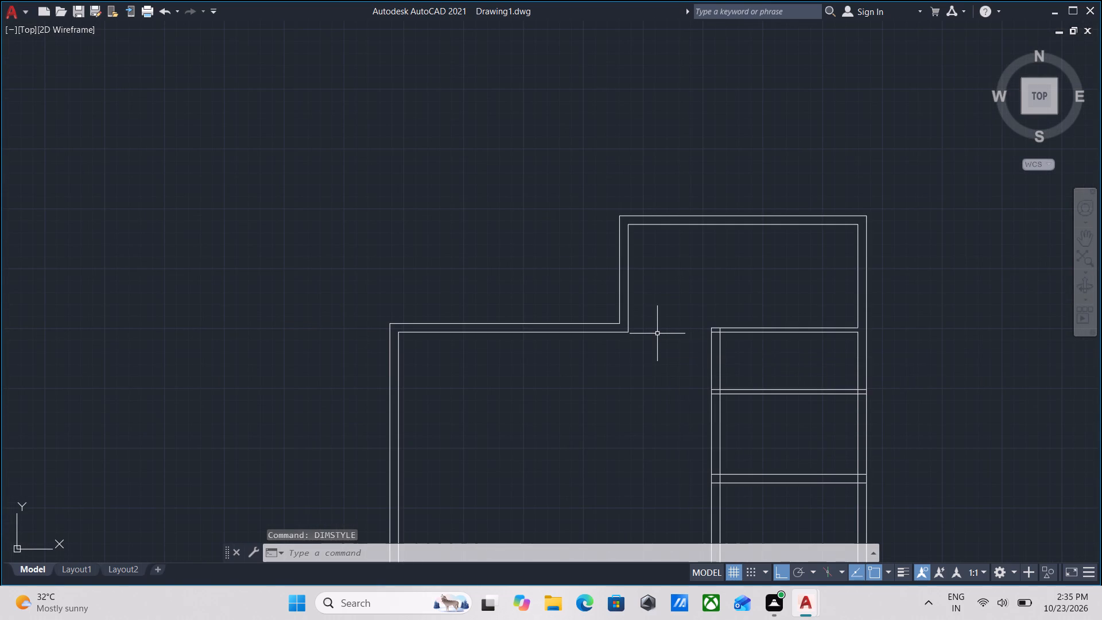
scroll(696, 342, up, 2)
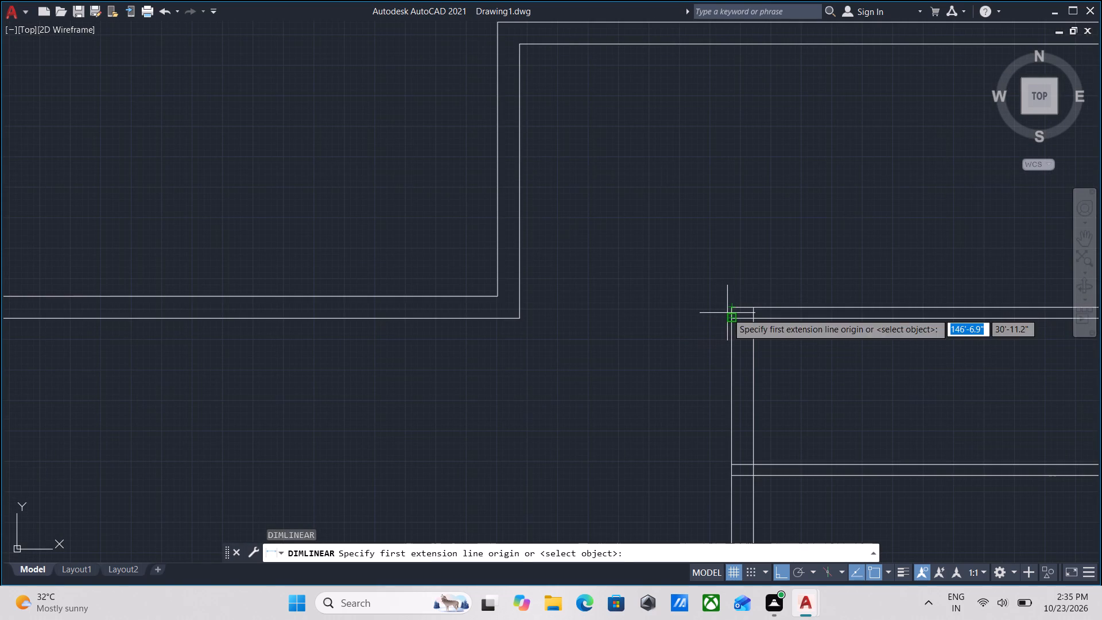
click(728, 313)
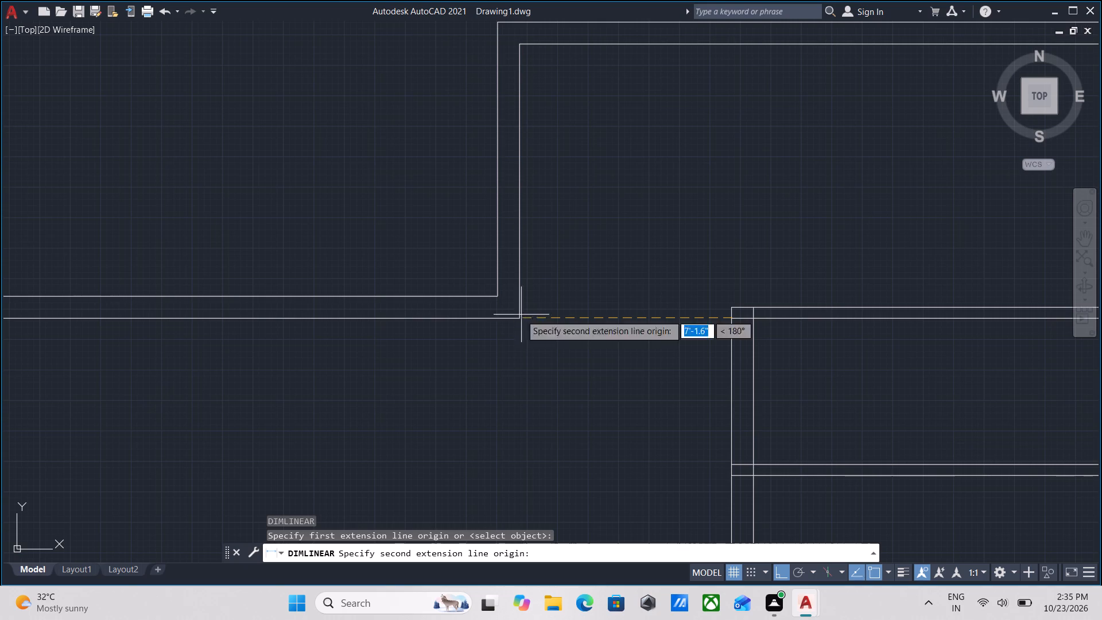
click(519, 316)
scroll(616, 314, up, 1)
key(Escape)
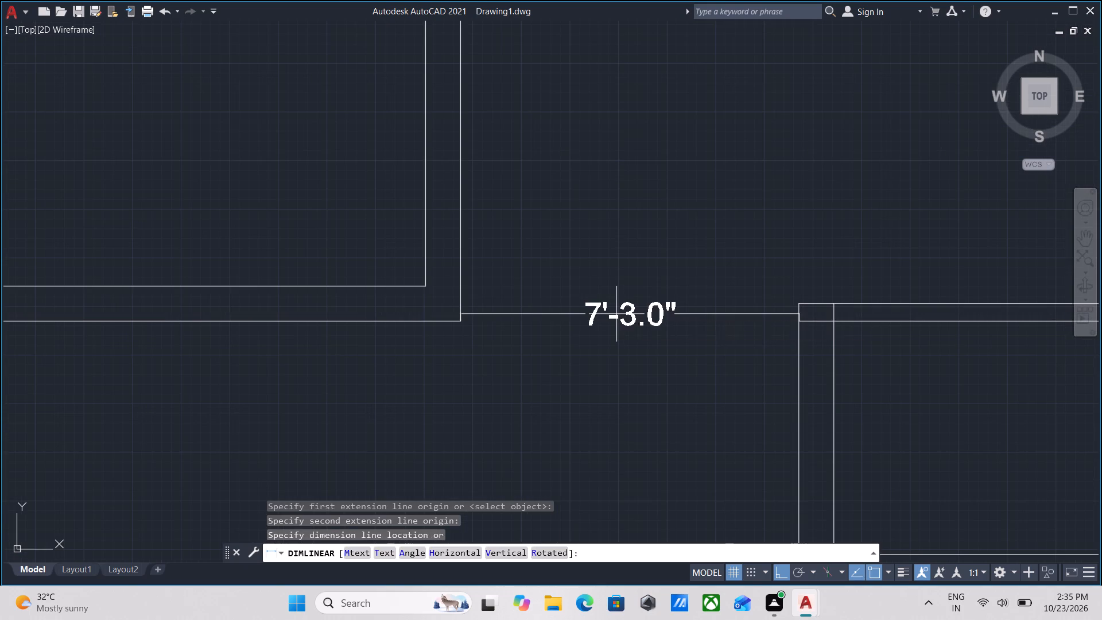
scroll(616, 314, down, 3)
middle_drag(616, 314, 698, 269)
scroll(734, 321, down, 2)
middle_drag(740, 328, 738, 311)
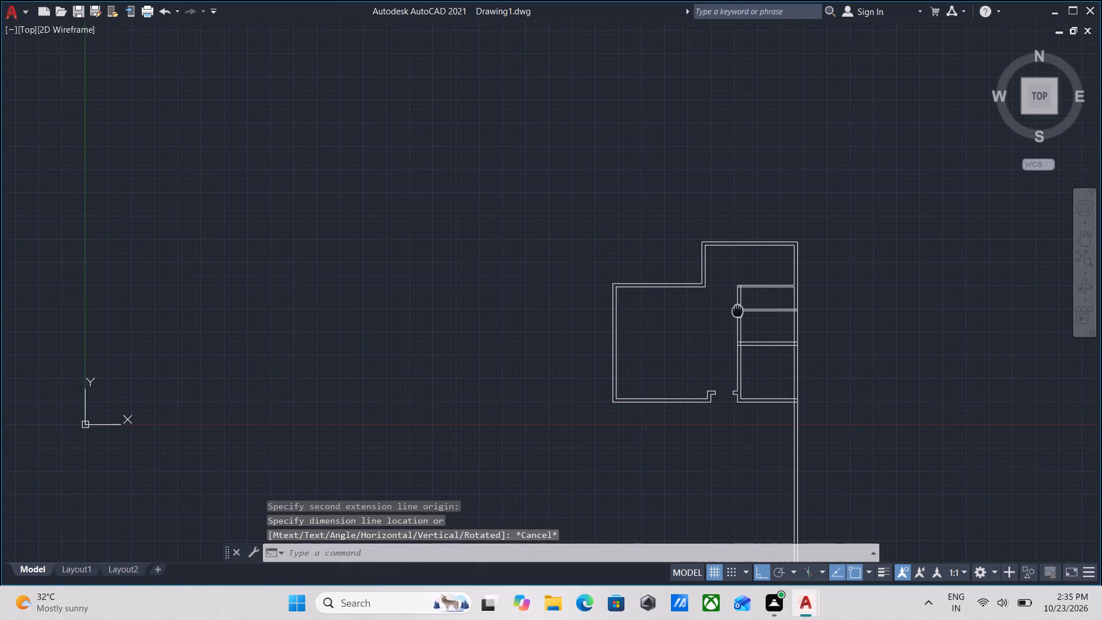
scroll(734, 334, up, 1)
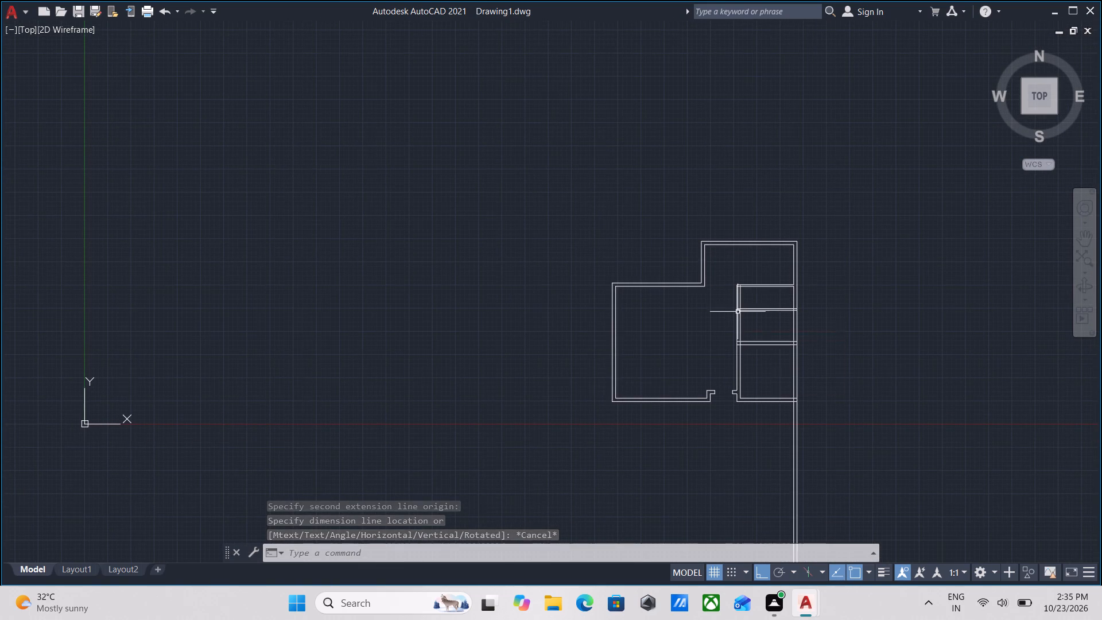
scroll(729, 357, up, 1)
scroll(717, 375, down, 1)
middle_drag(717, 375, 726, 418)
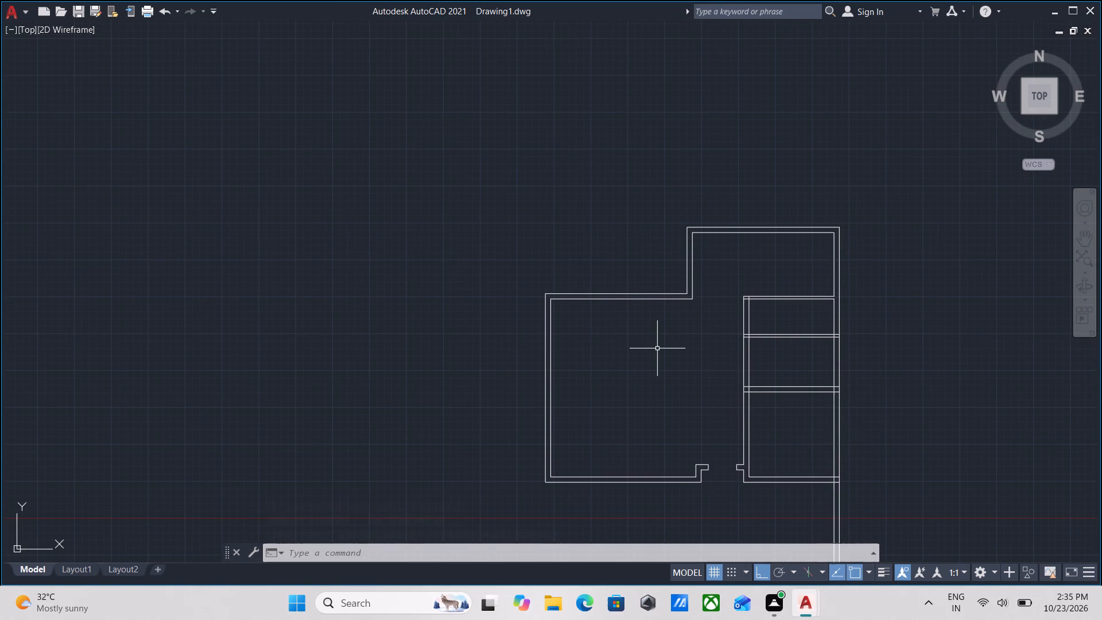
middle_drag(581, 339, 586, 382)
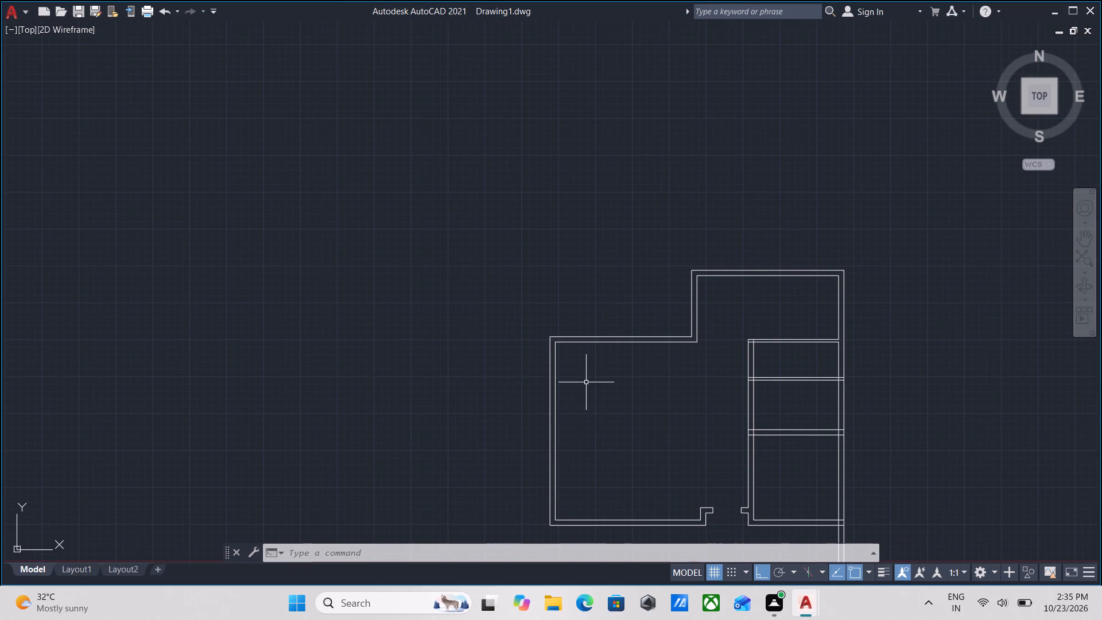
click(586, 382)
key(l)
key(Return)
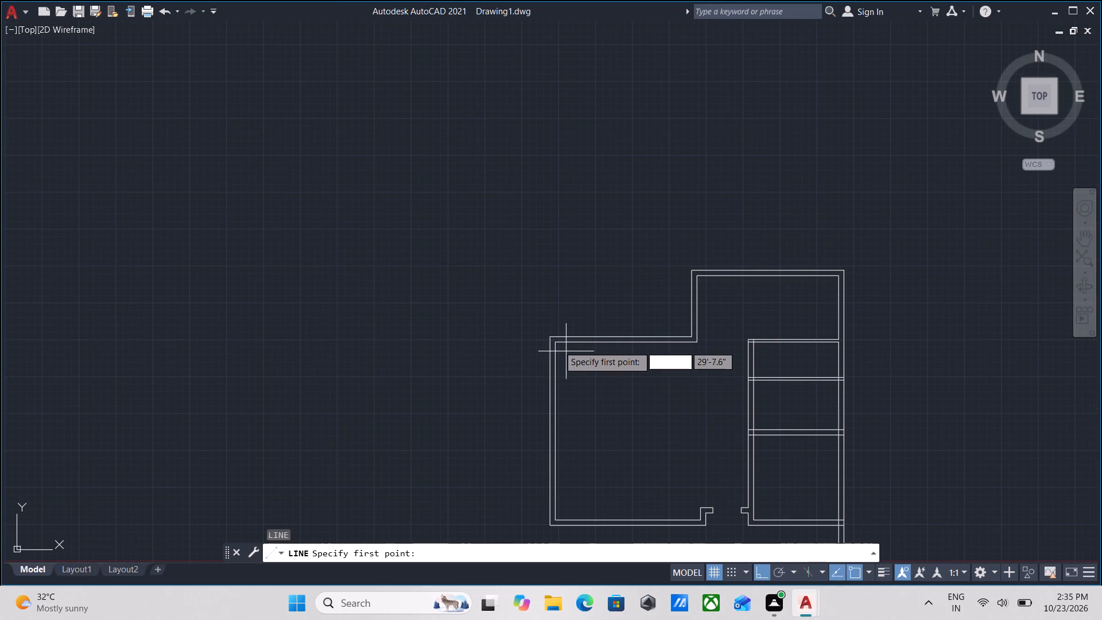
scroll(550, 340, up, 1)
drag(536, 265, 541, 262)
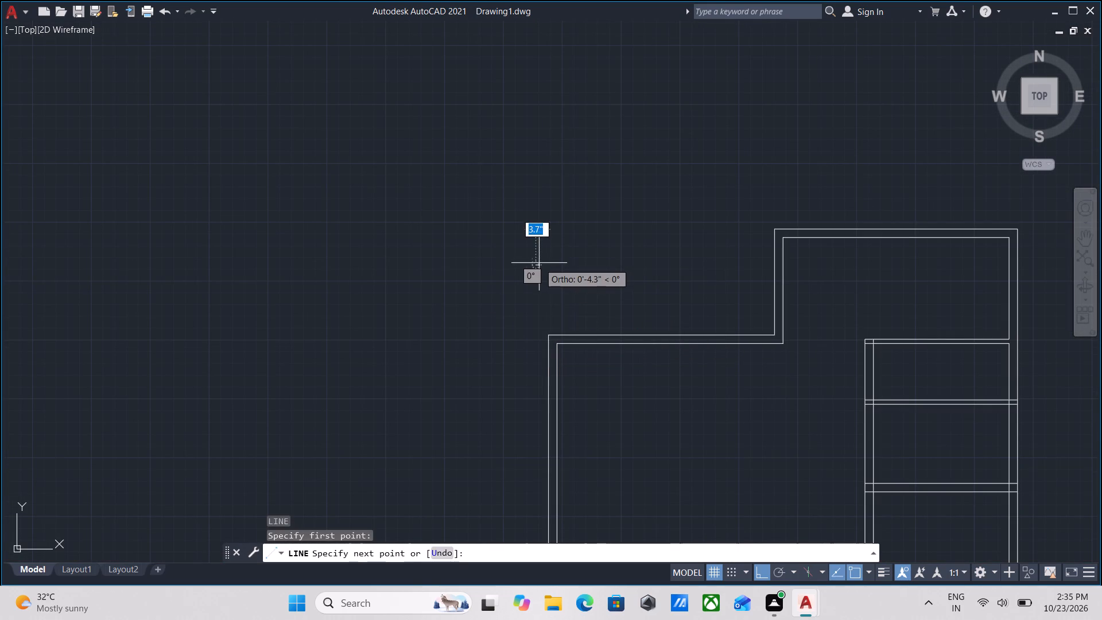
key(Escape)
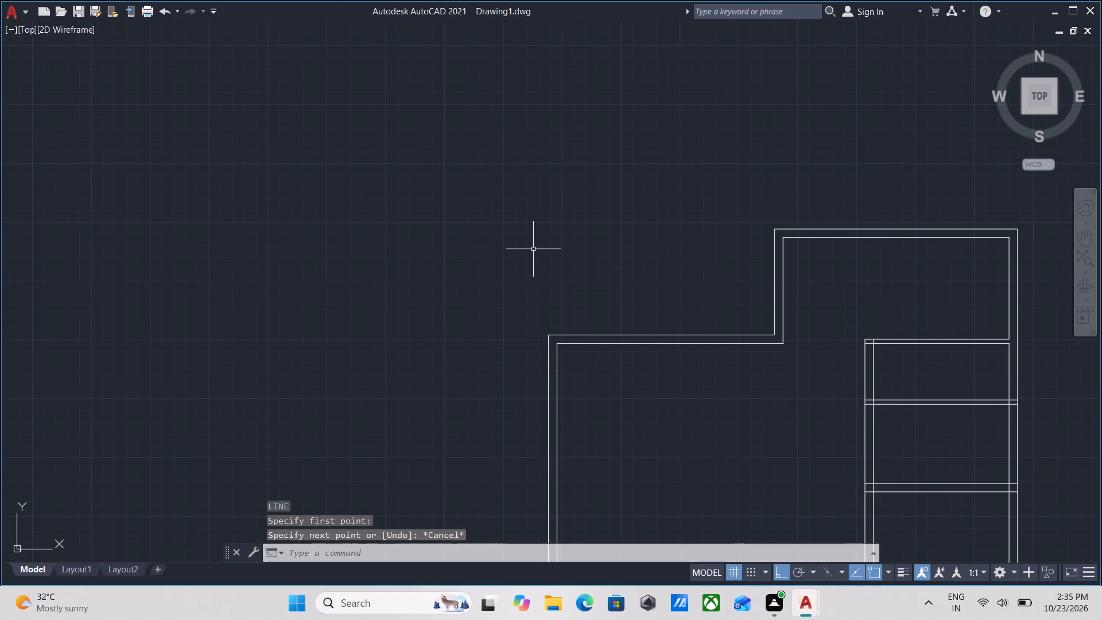
Draw two consecutive vertical line segments, 10' and 5' long, upward from the large room's outer upper-left corner.
key(l)
key(Return)
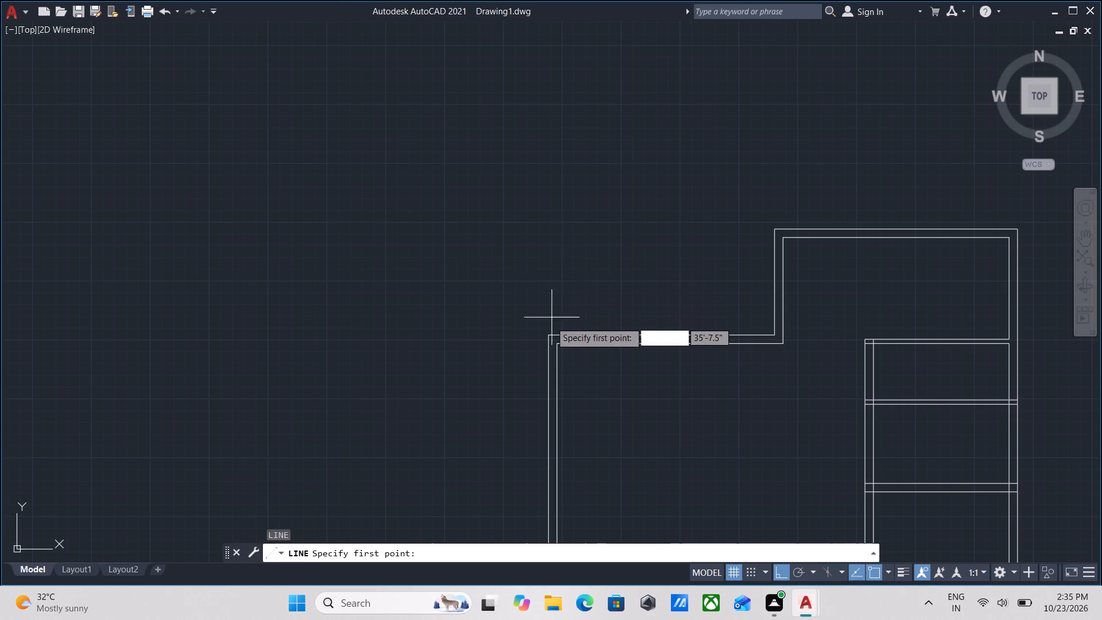
click(552, 335)
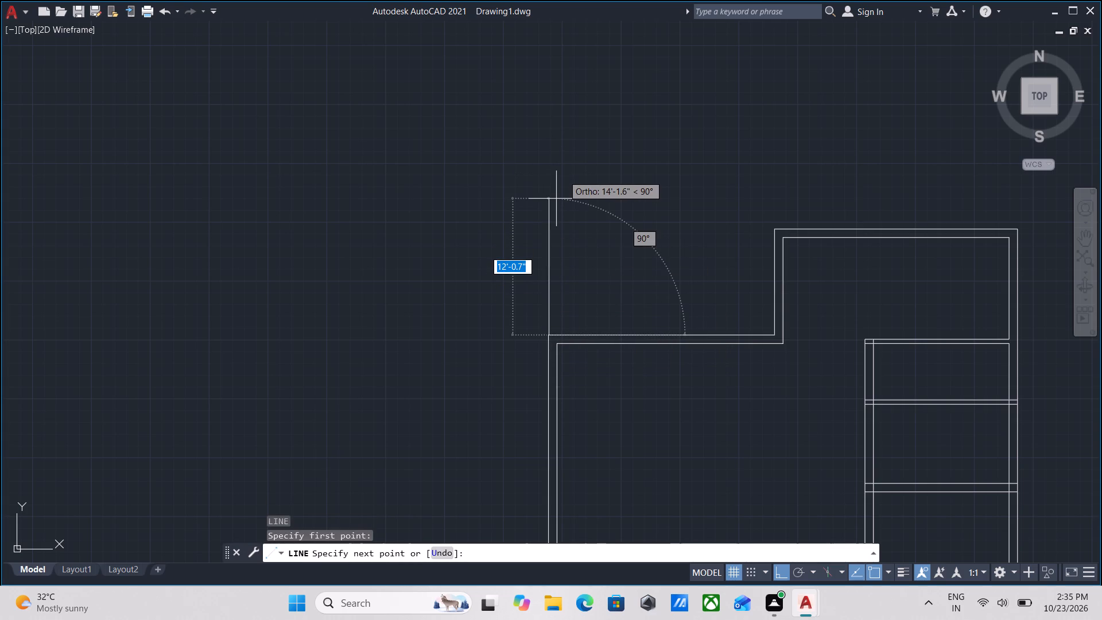
key(1)
text(0')
key(Return)
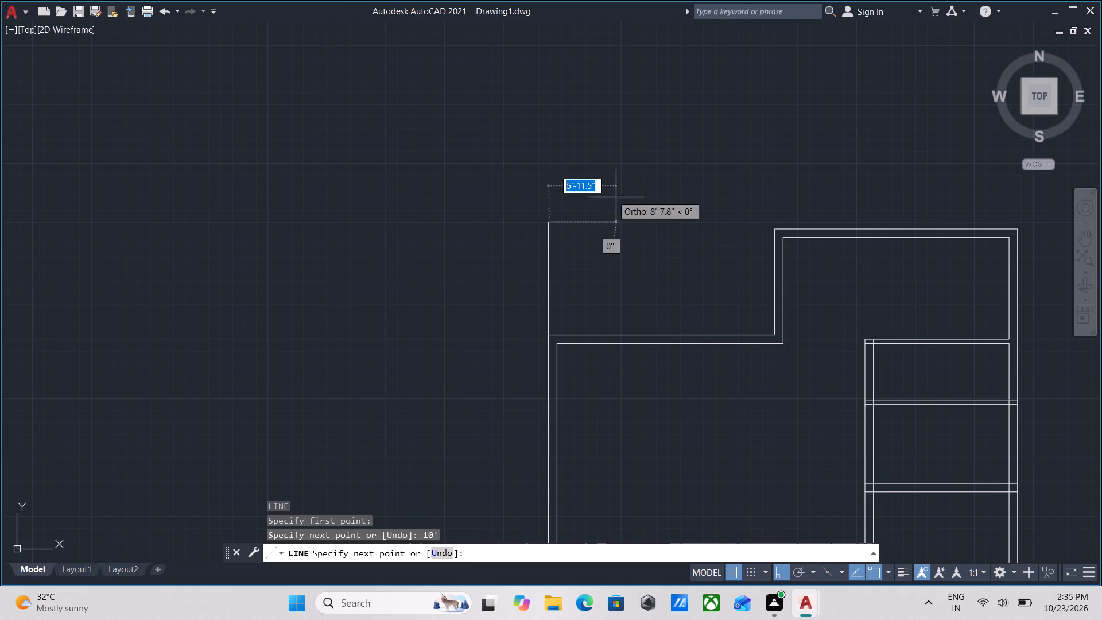
key(5)
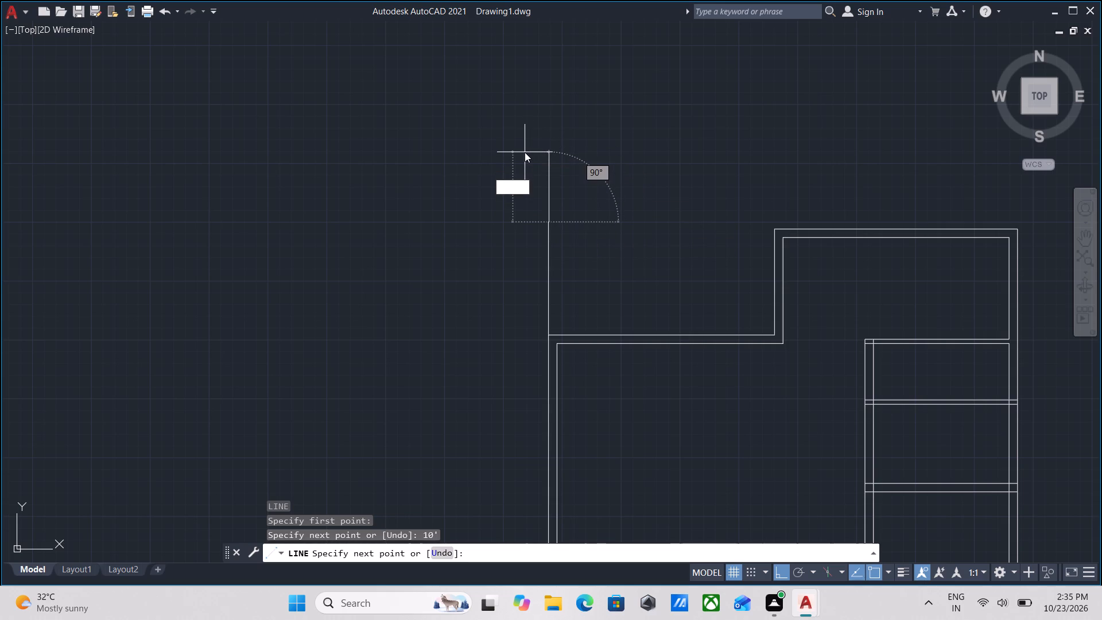
key(apostrophe)
key(Return)
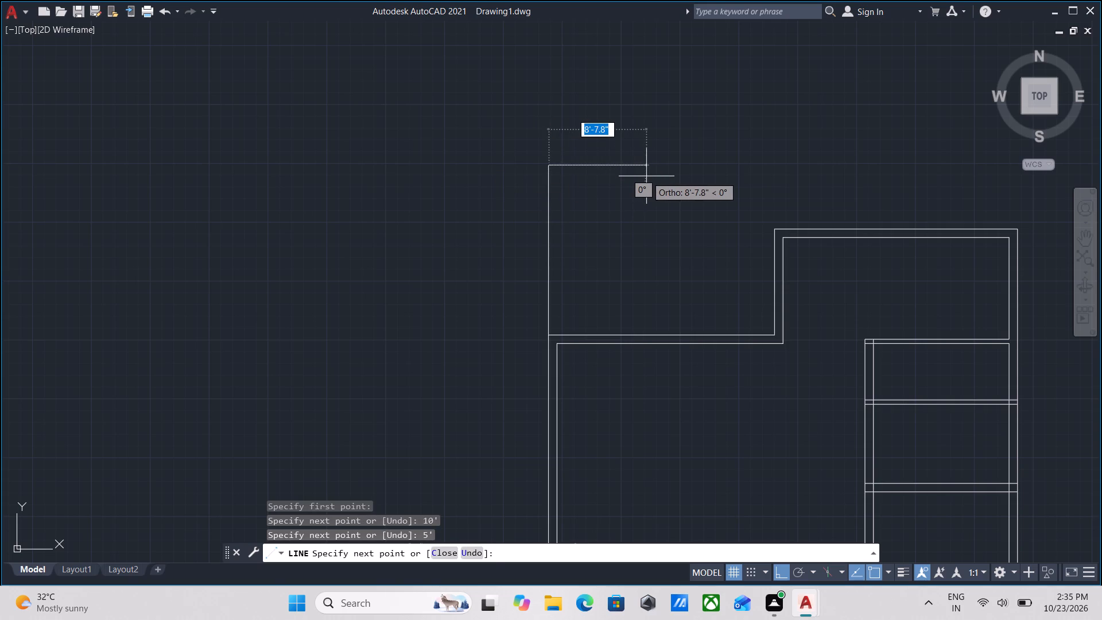
key(Escape)
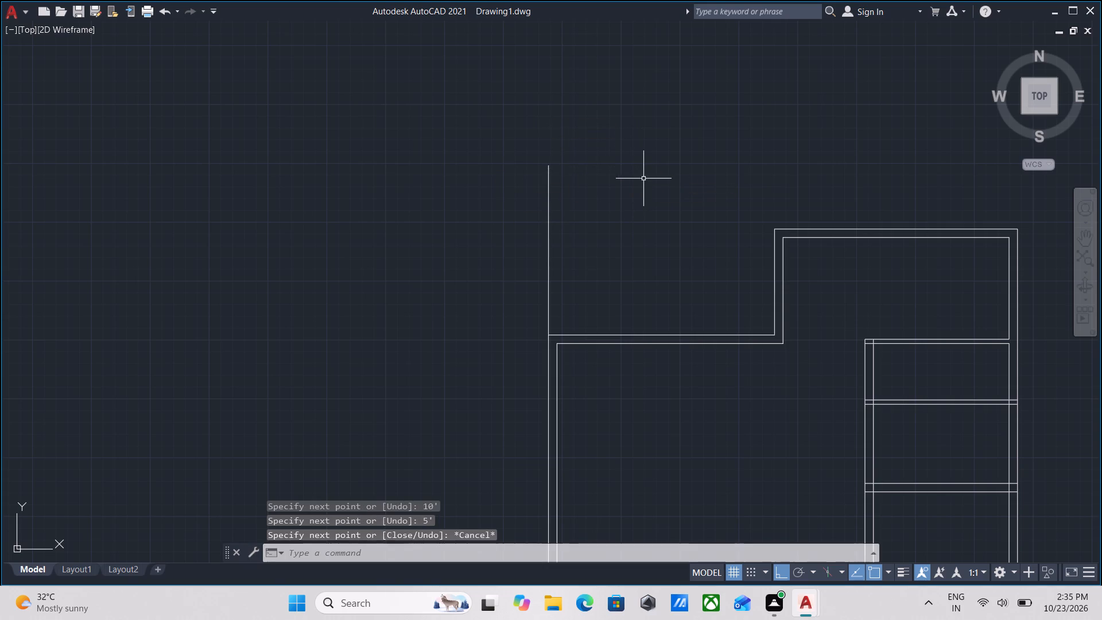
Join the two collinear vertical segments above the large room's upper-left corner into one line.
scroll(552, 272, up, 1)
click(552, 272)
click(520, 232)
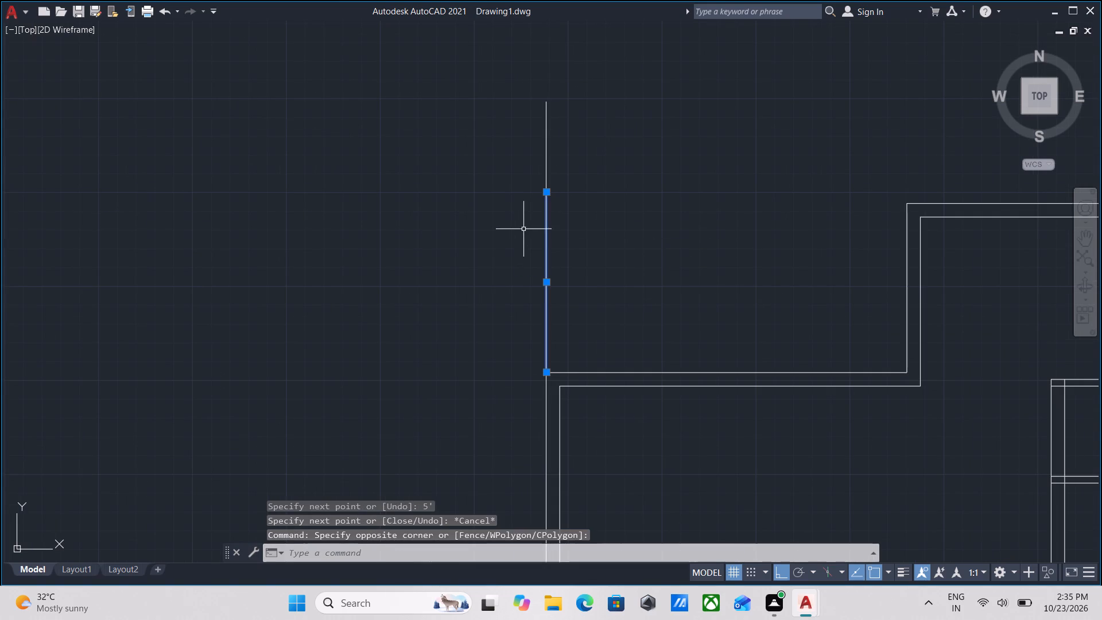
click(556, 196)
click(523, 142)
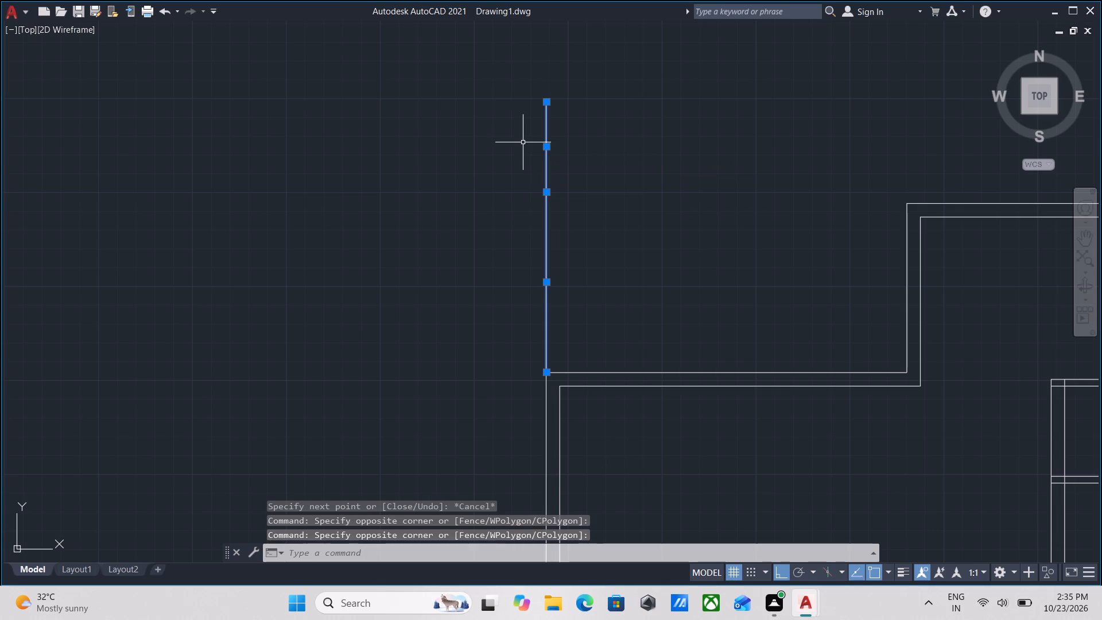
text(joi)
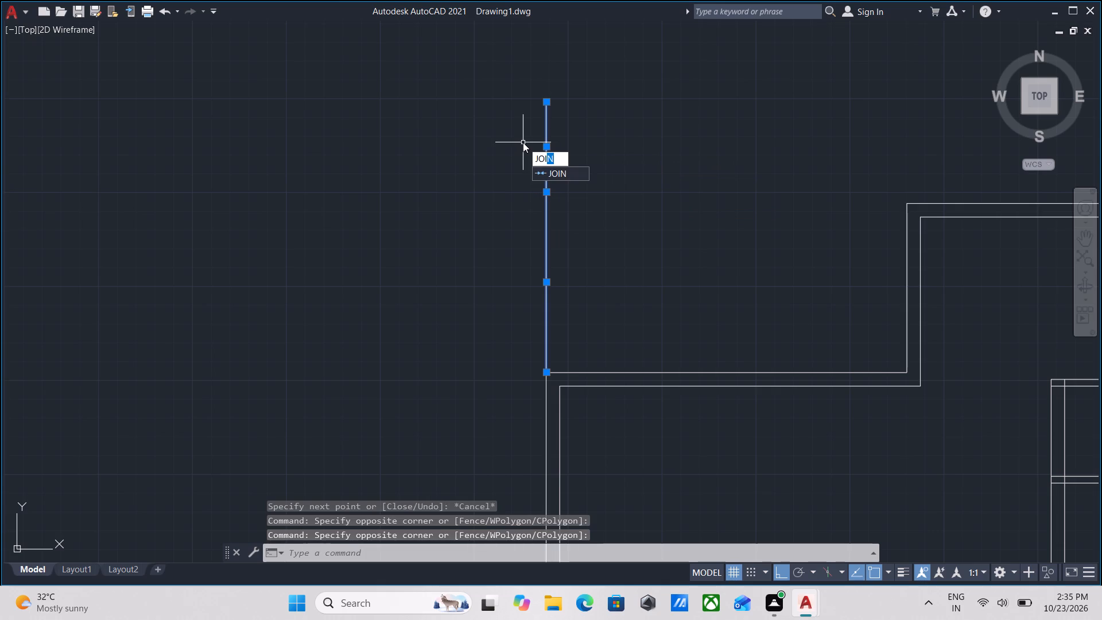
key(n)
key(Return)
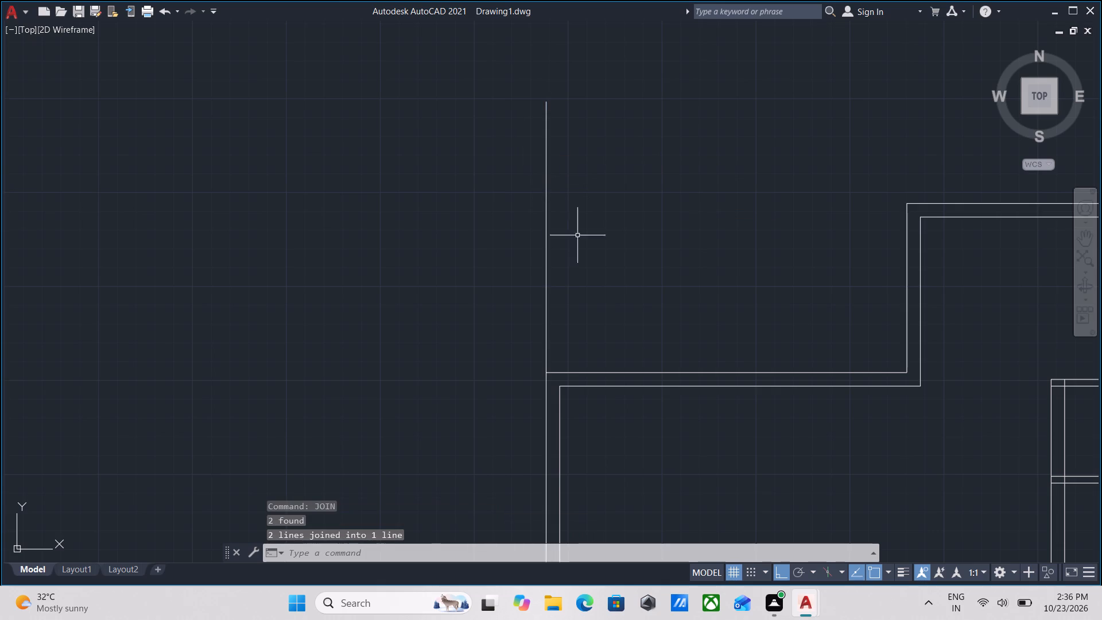
Offset the joined vertical line 5" to its right to form the new room's left wall thickness.
click(593, 286)
click(505, 150)
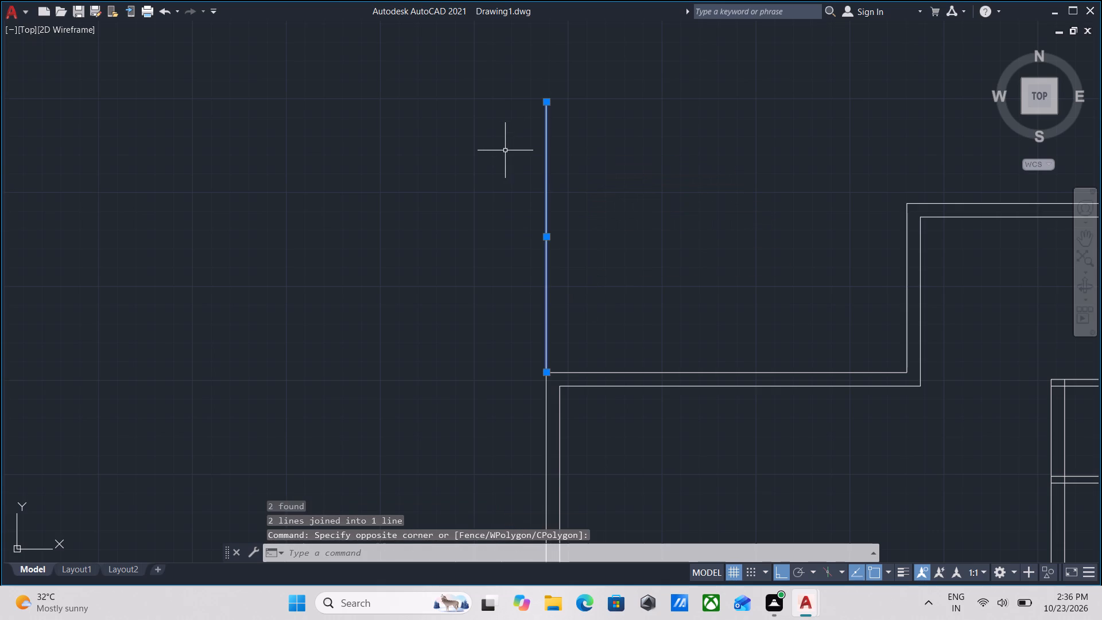
key(o)
key(Return)
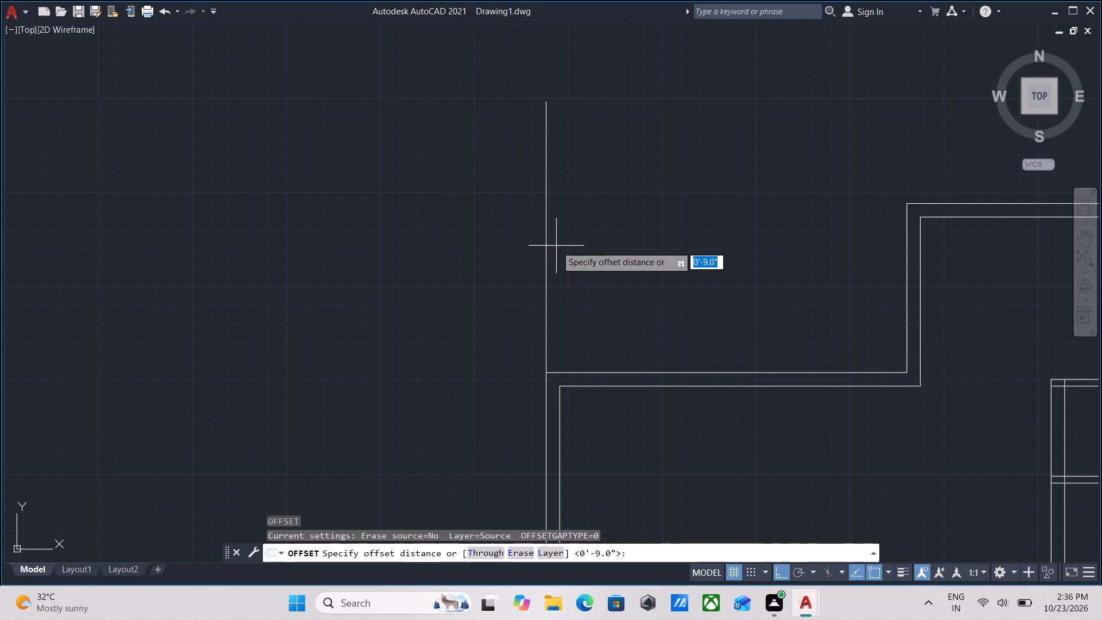
click(545, 232)
click(597, 250)
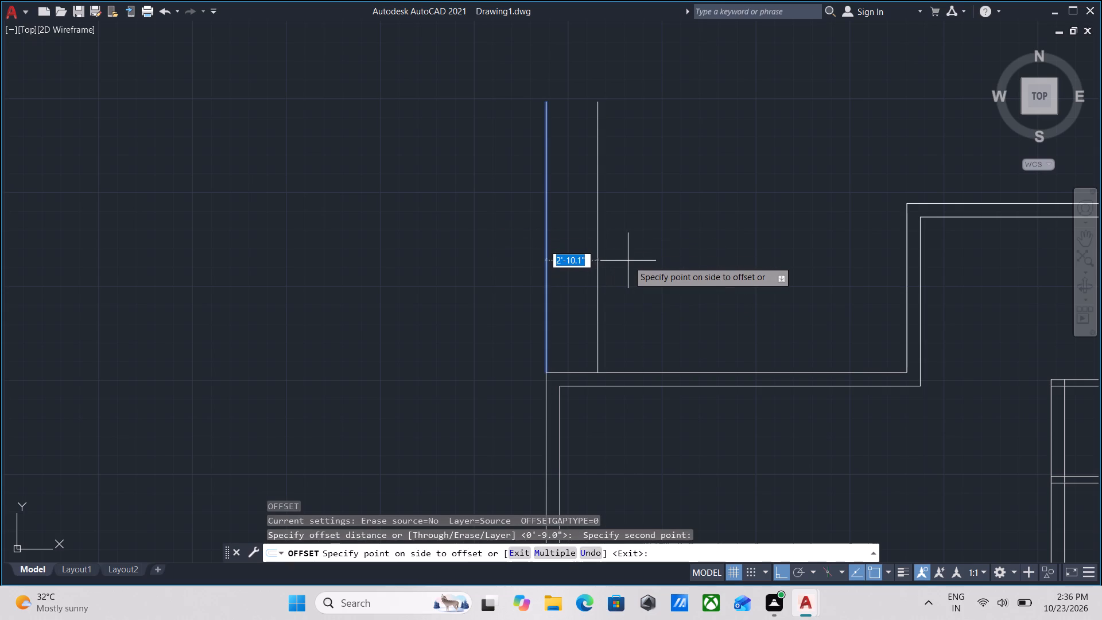
key(5)
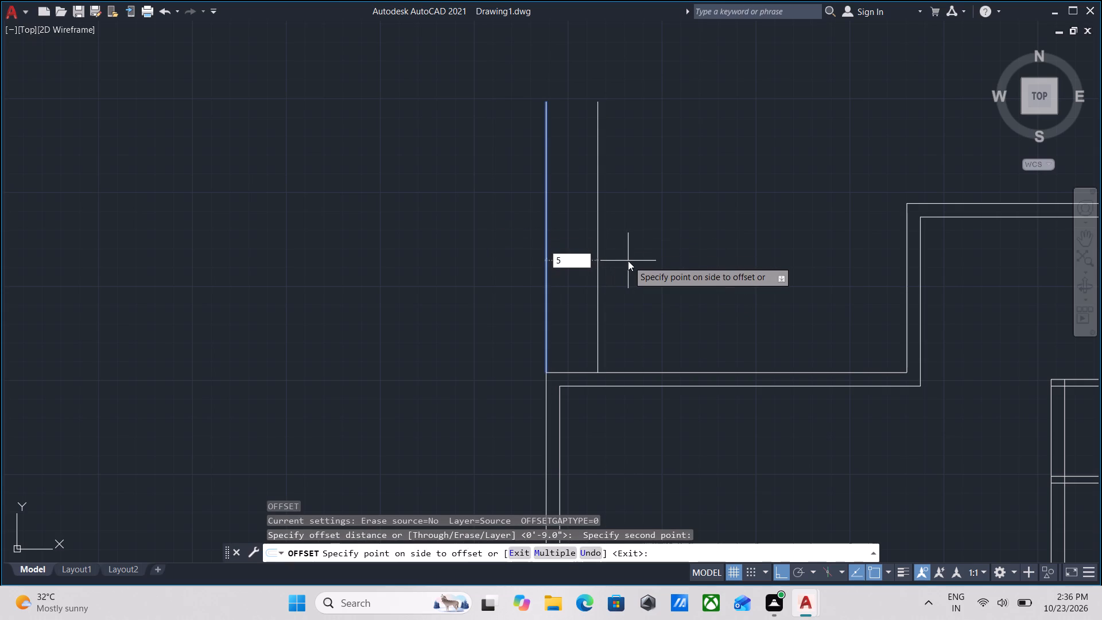
key(shift+quotedbl)
key(Return)
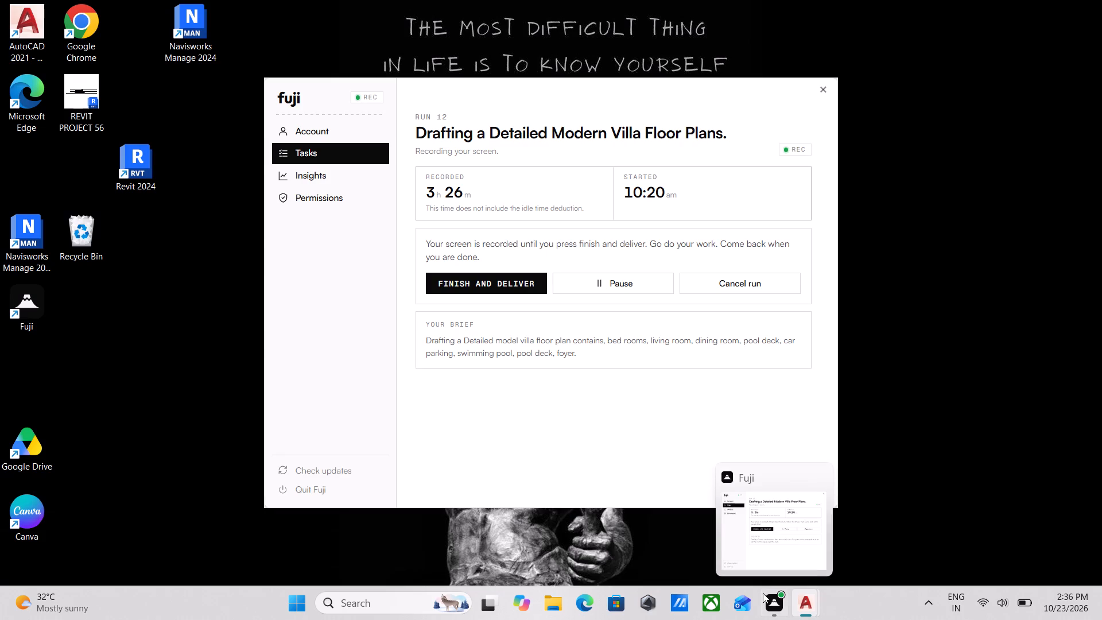
scroll(544, 242, up, 3)
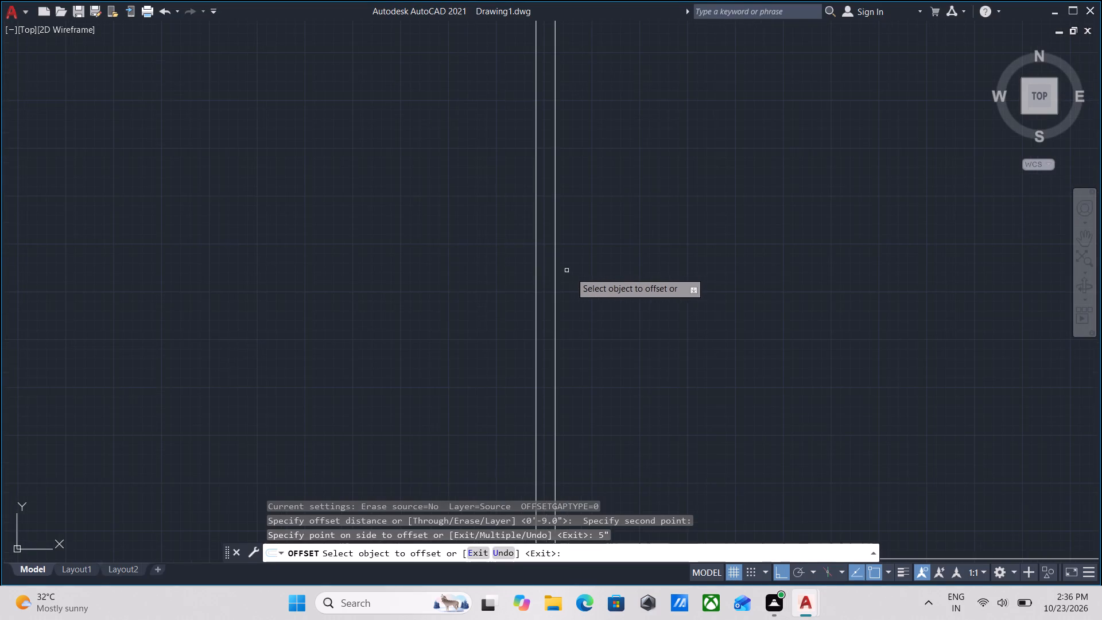
key(Escape)
Offset the new left wall's inner line 10' to the right to set the room's clear width.
scroll(580, 277, down, 1)
click(582, 284)
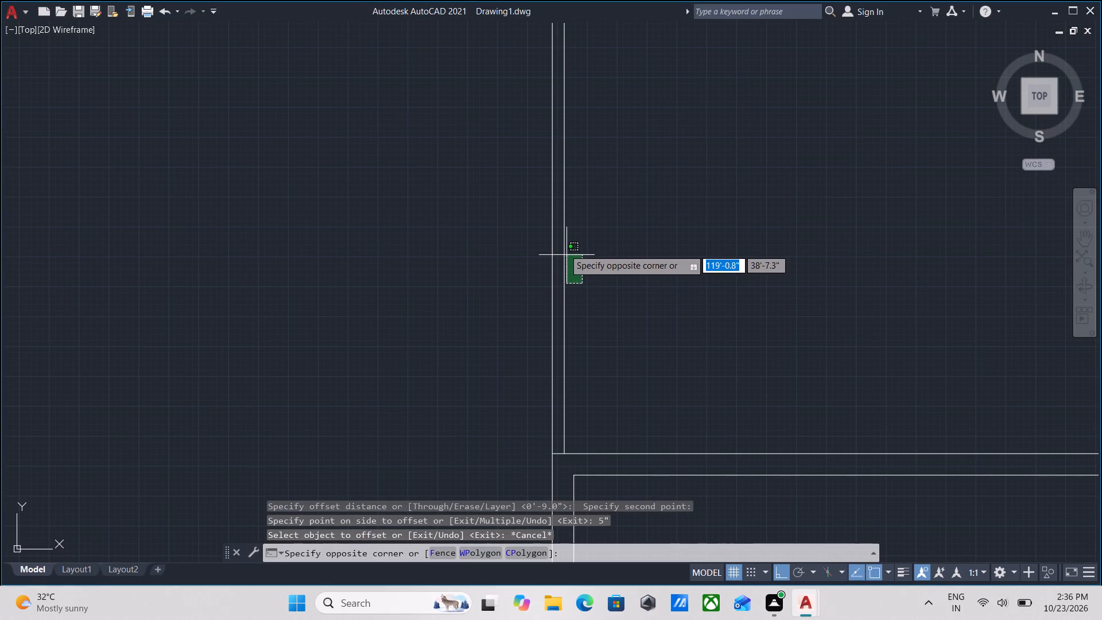
click(560, 242)
key(o)
key(Return)
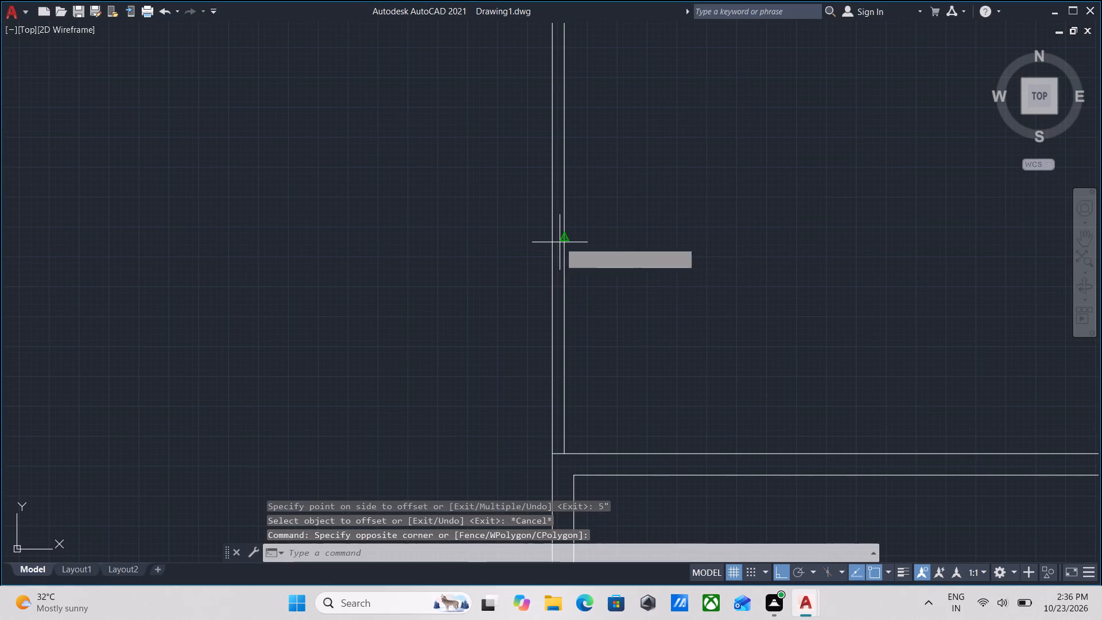
click(561, 241)
click(714, 253)
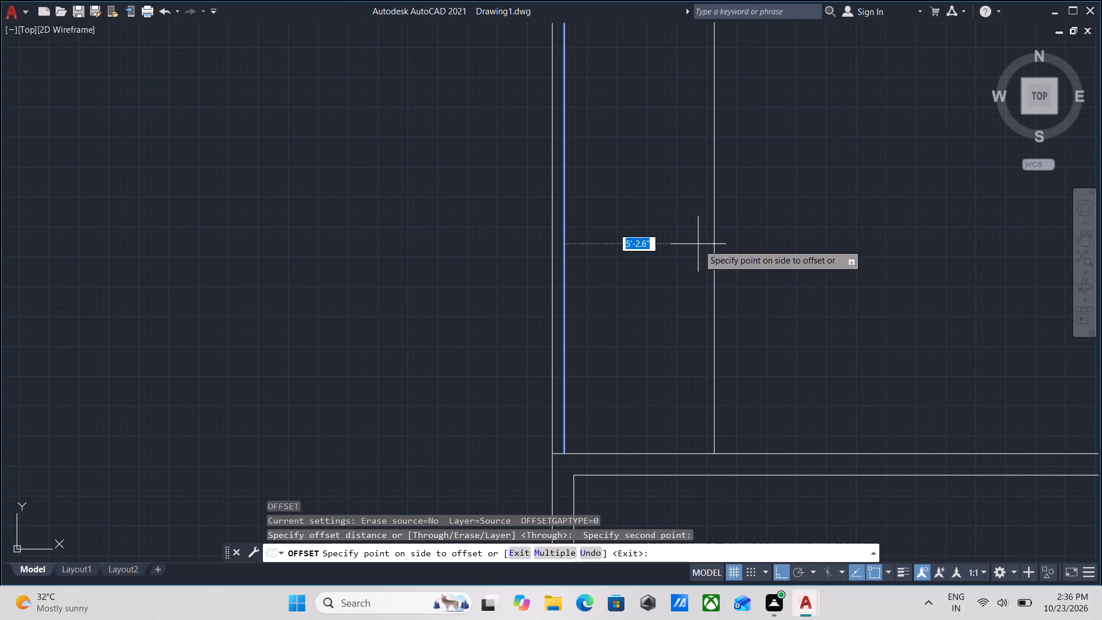
text(10')
key(Return)
Offset the new room's right-hand inner wall line 5" outward to the right for the wall thickness.
scroll(799, 276, down, 2)
middle_drag(798, 276, 799, 276)
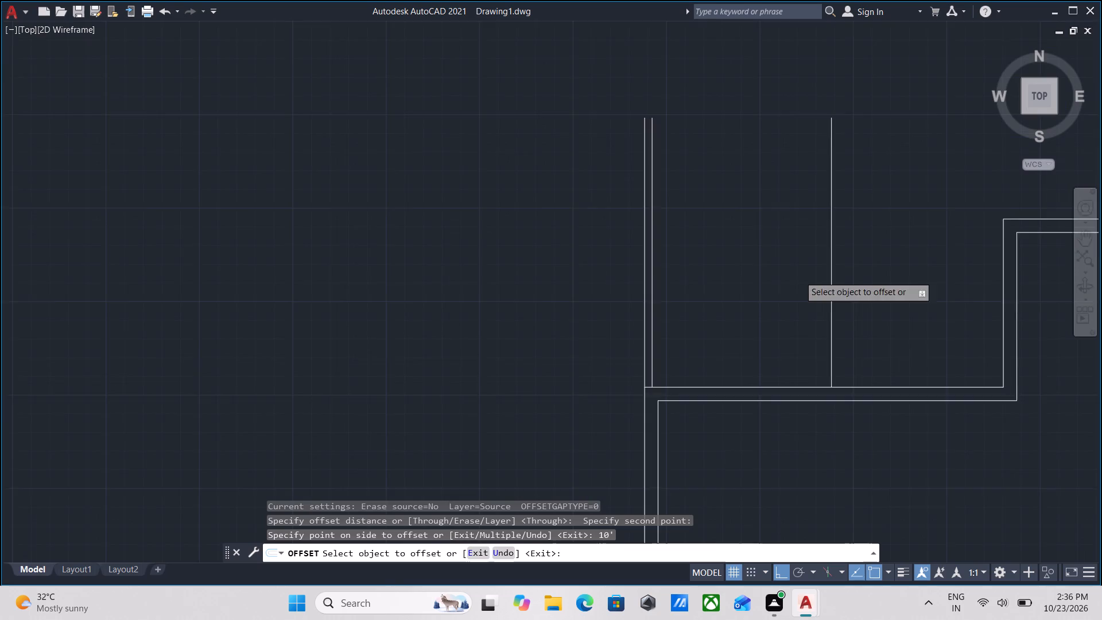
middle_drag(799, 276, 681, 293)
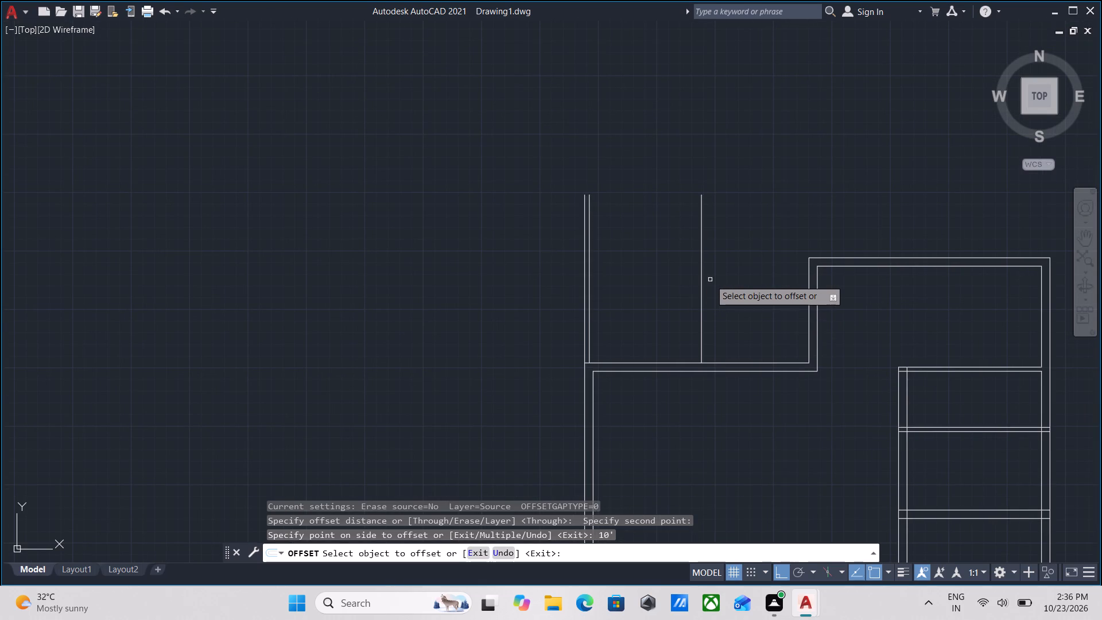
click(702, 282)
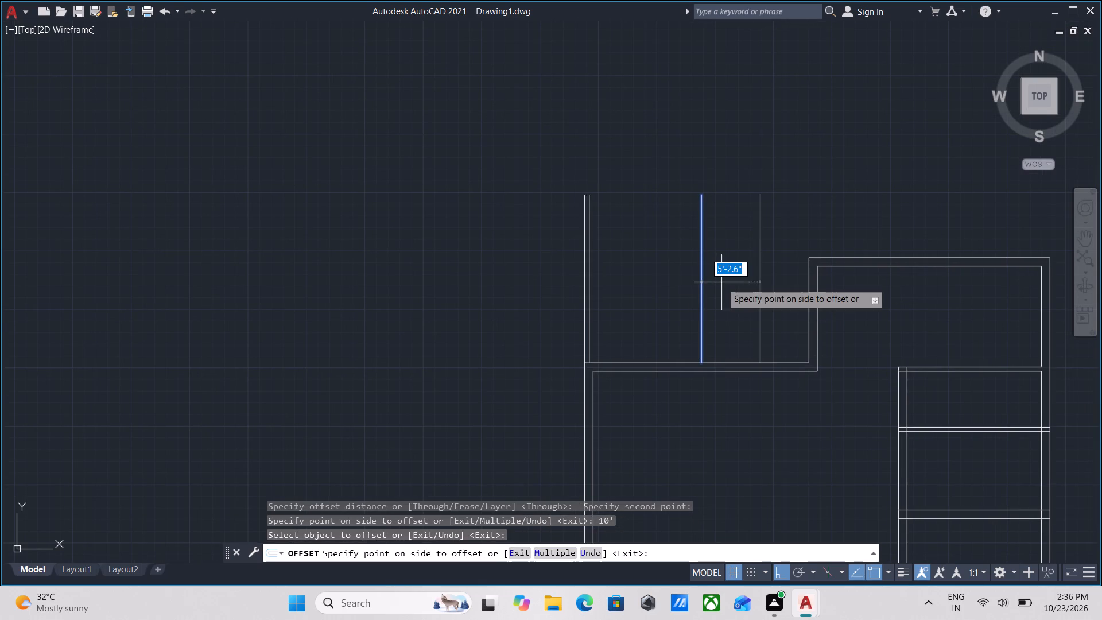
key(5)
key(shift+quotedbl)
key(Return)
key(Escape)
Draw a horizontal line closing the top of the new upper-left room, between the outer faces of its two side walls.
scroll(656, 183, up, 1)
middle_drag(655, 183, 728, 330)
middle_drag(691, 331, 716, 417)
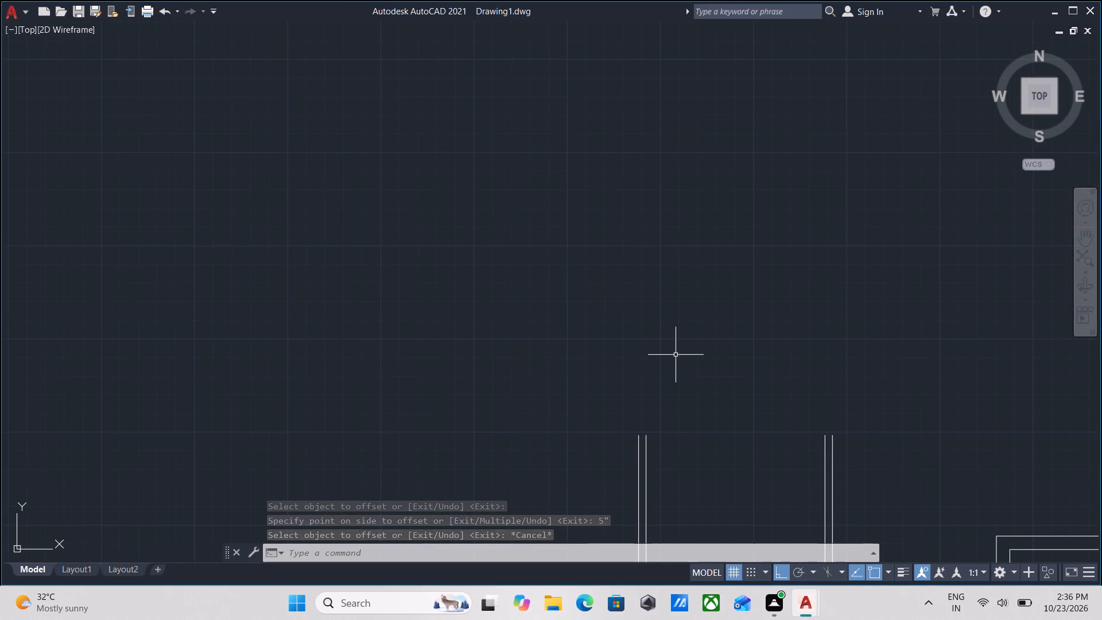
key(l)
key(Return)
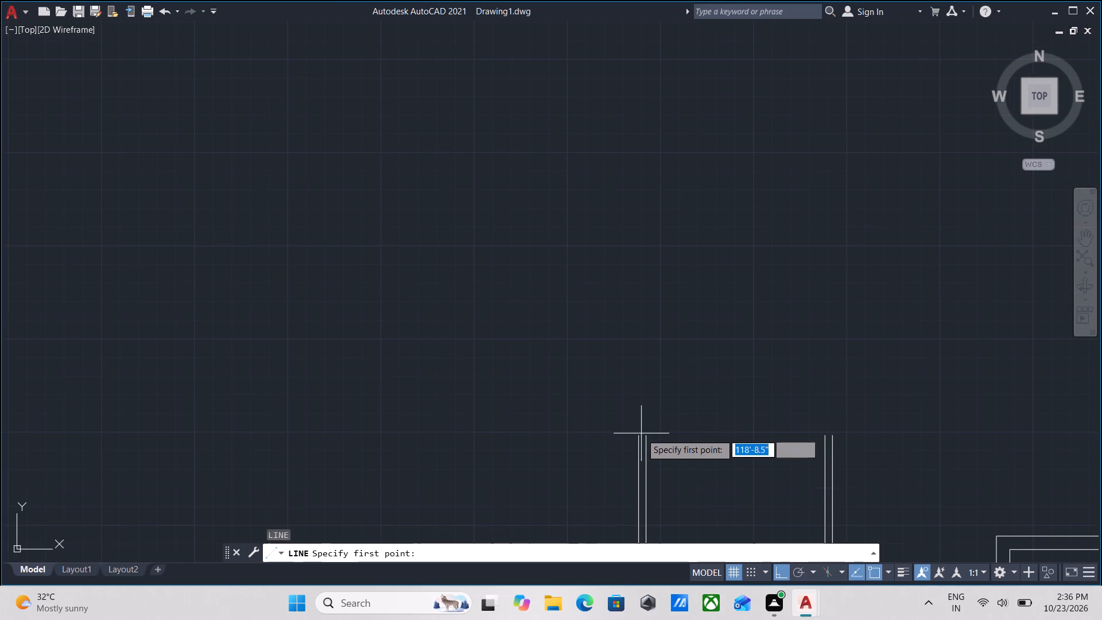
click(641, 438)
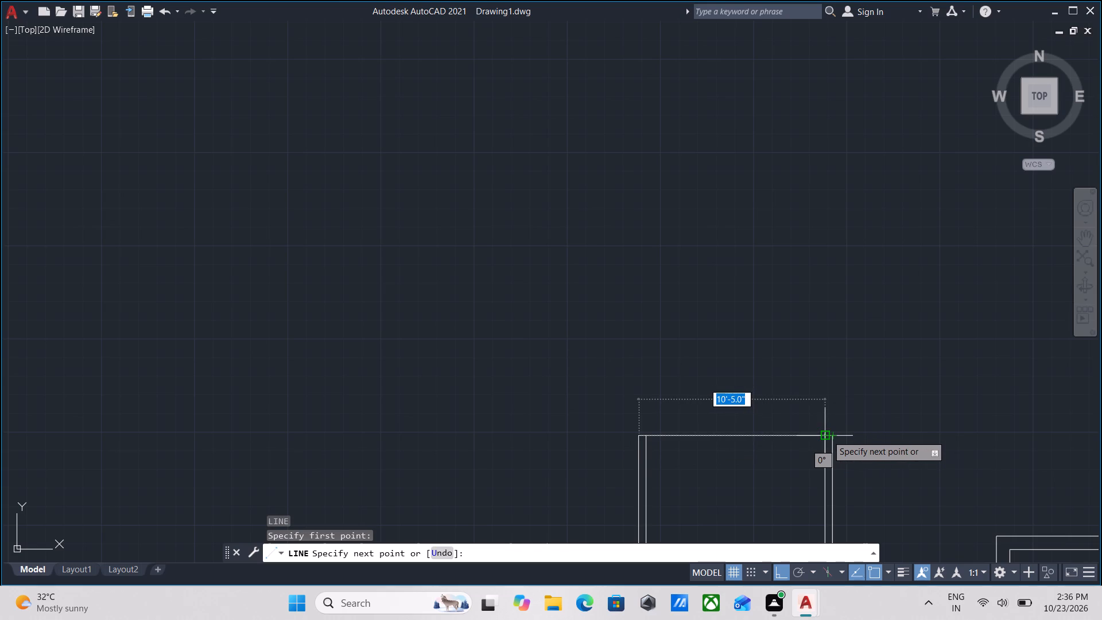
scroll(828, 435, up, 2)
click(836, 436)
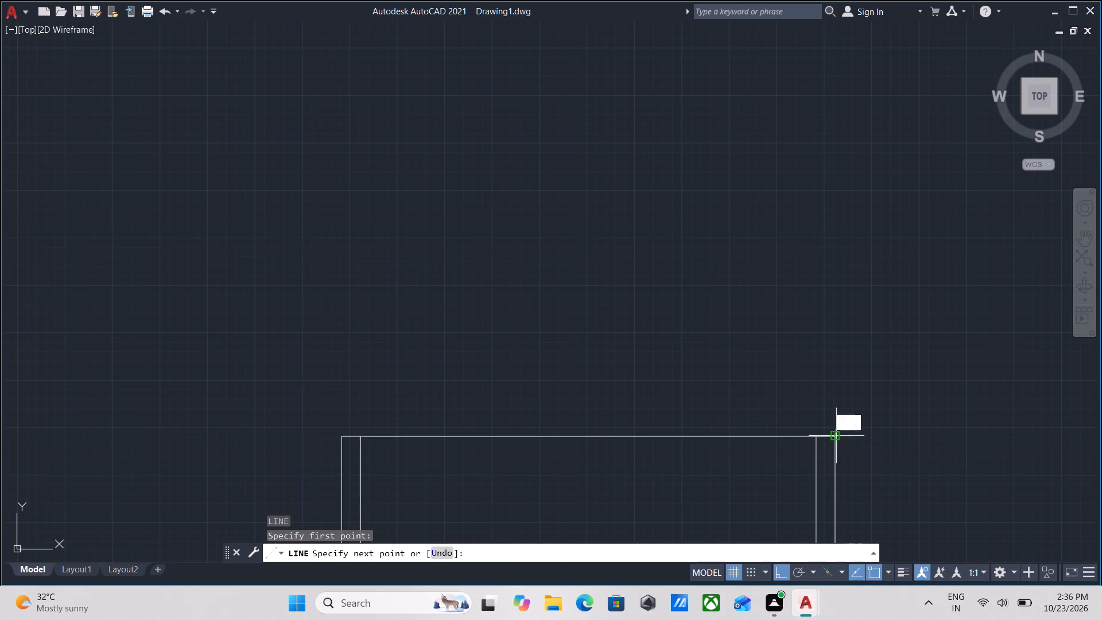
key(Escape)
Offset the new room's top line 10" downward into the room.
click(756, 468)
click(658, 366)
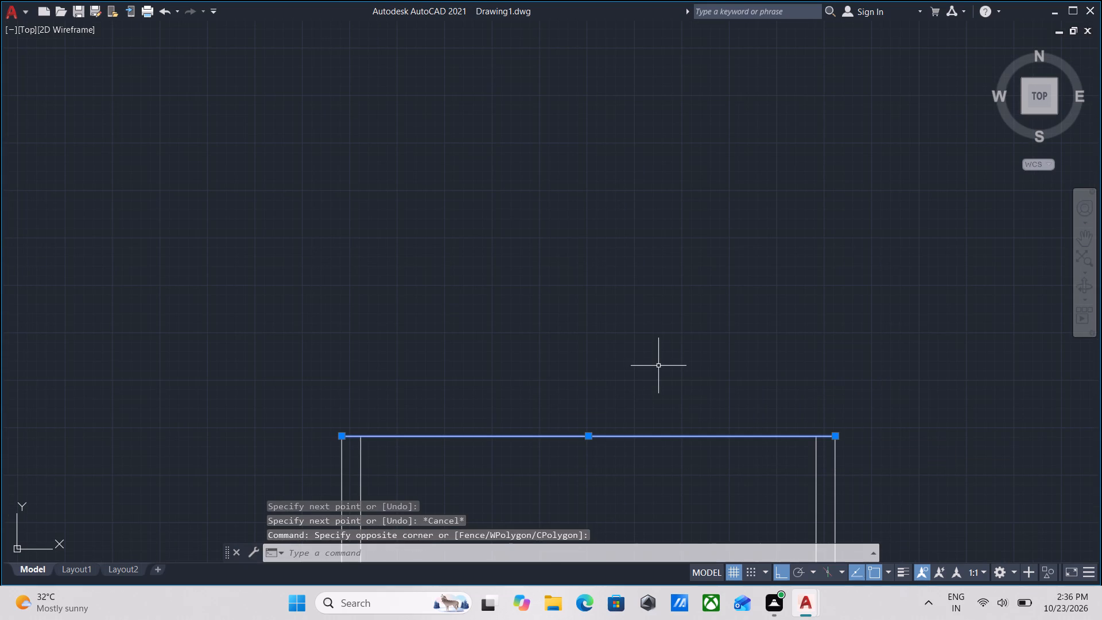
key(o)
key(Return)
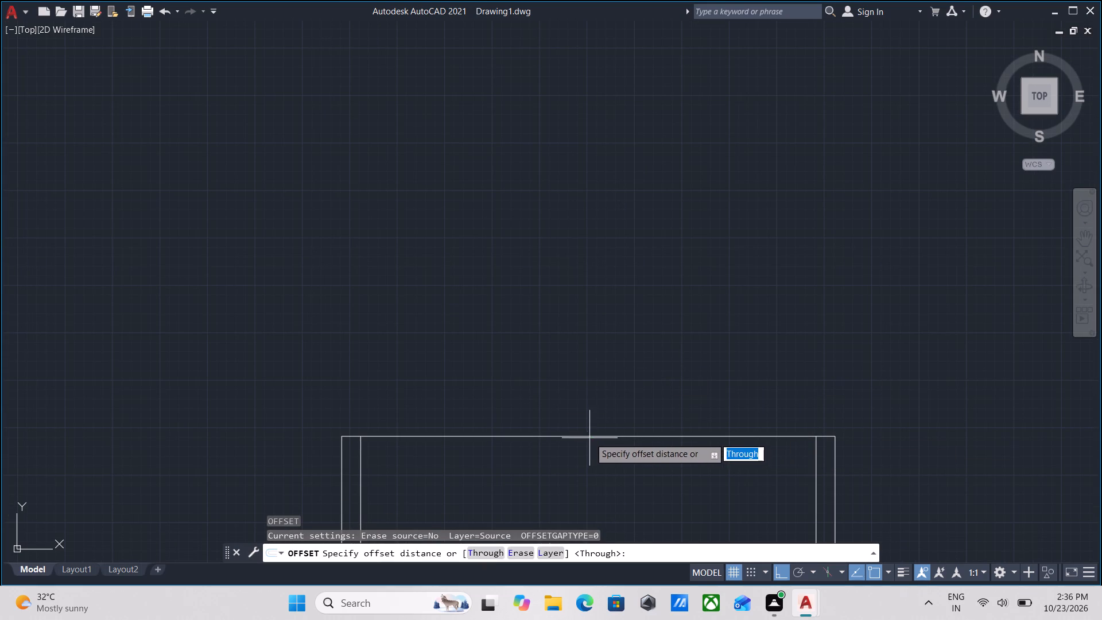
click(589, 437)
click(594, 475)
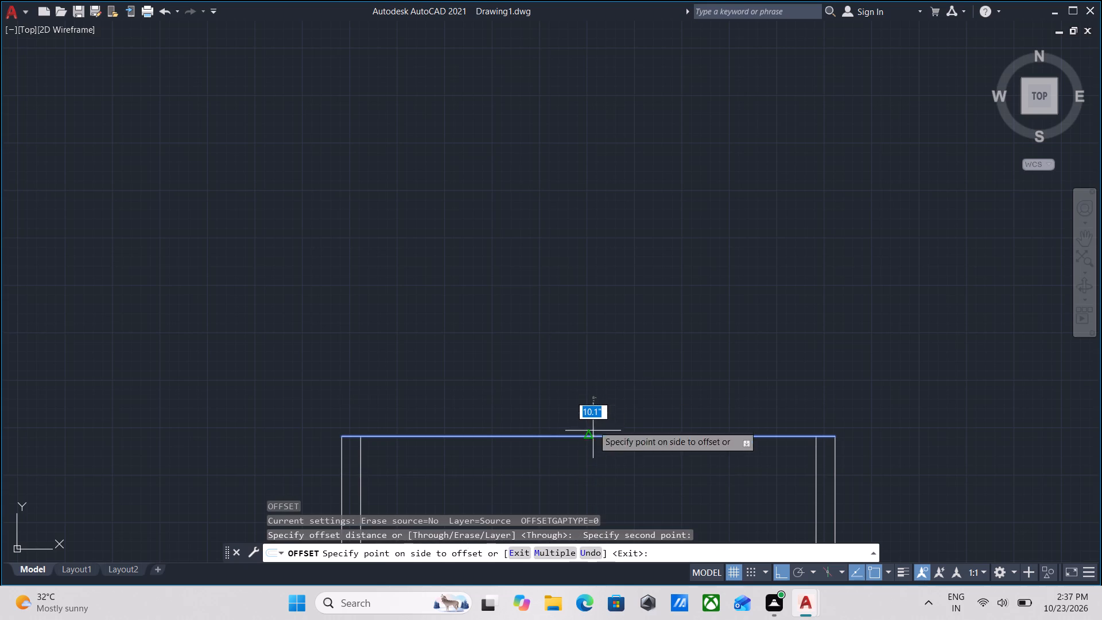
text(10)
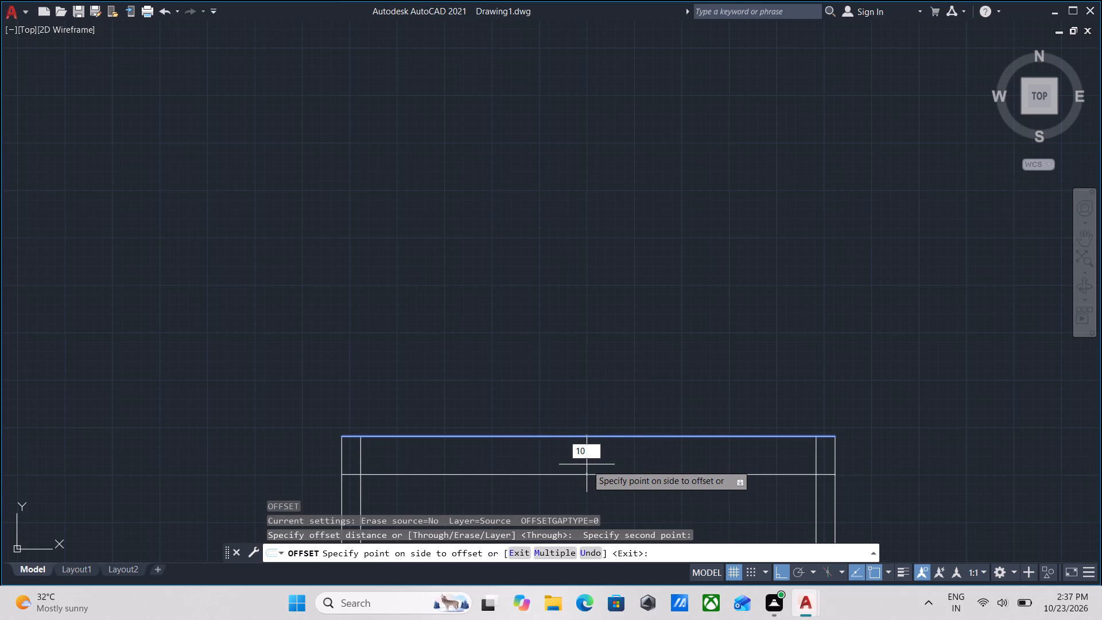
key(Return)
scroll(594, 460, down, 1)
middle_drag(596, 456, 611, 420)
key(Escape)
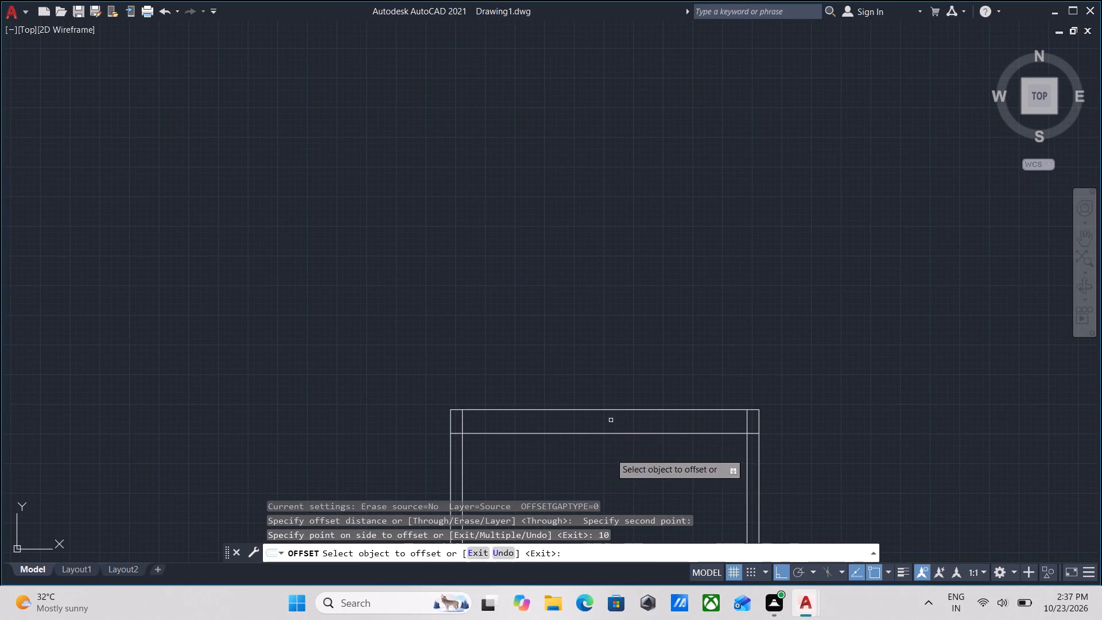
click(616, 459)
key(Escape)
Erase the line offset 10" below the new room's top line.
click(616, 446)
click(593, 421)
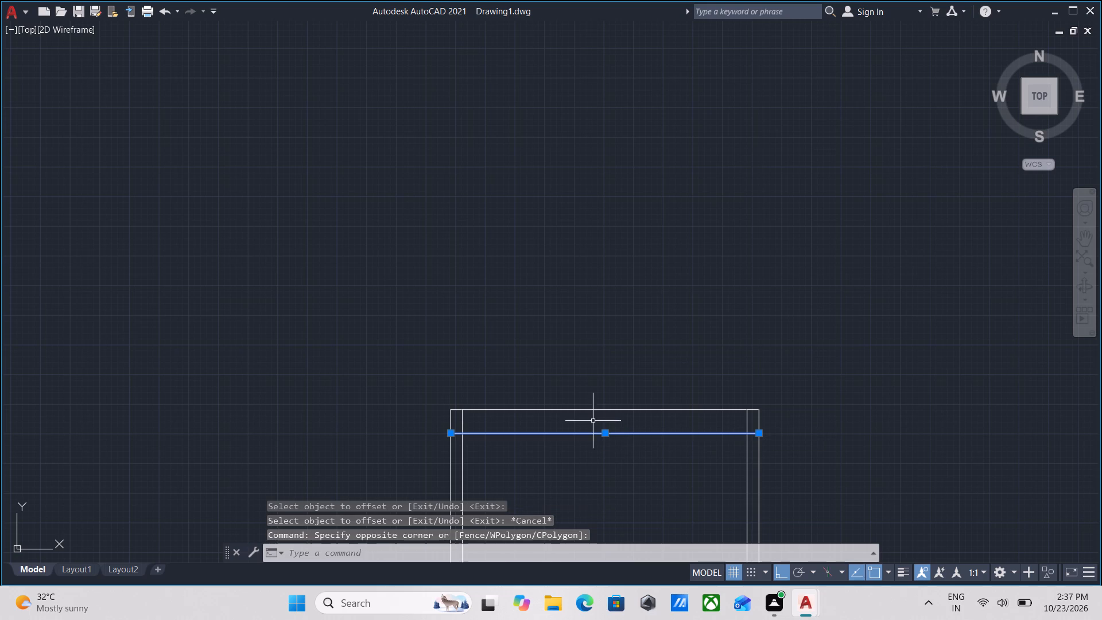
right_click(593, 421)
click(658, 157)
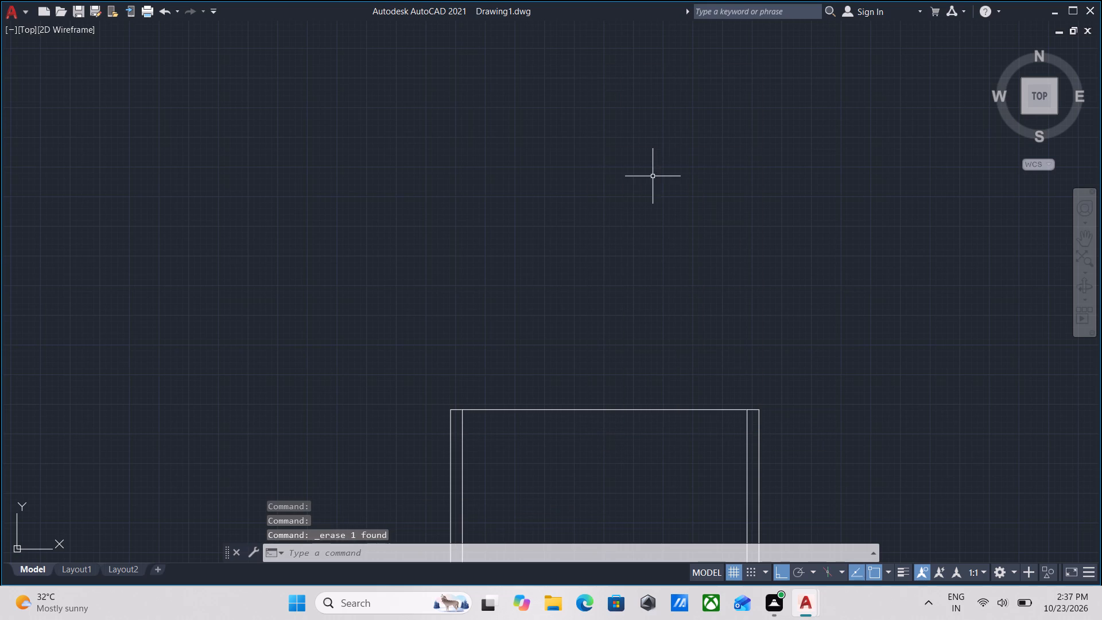
Offset the new room's top line 5" downward to form the top wall thickness.
click(612, 443)
click(531, 355)
key(o)
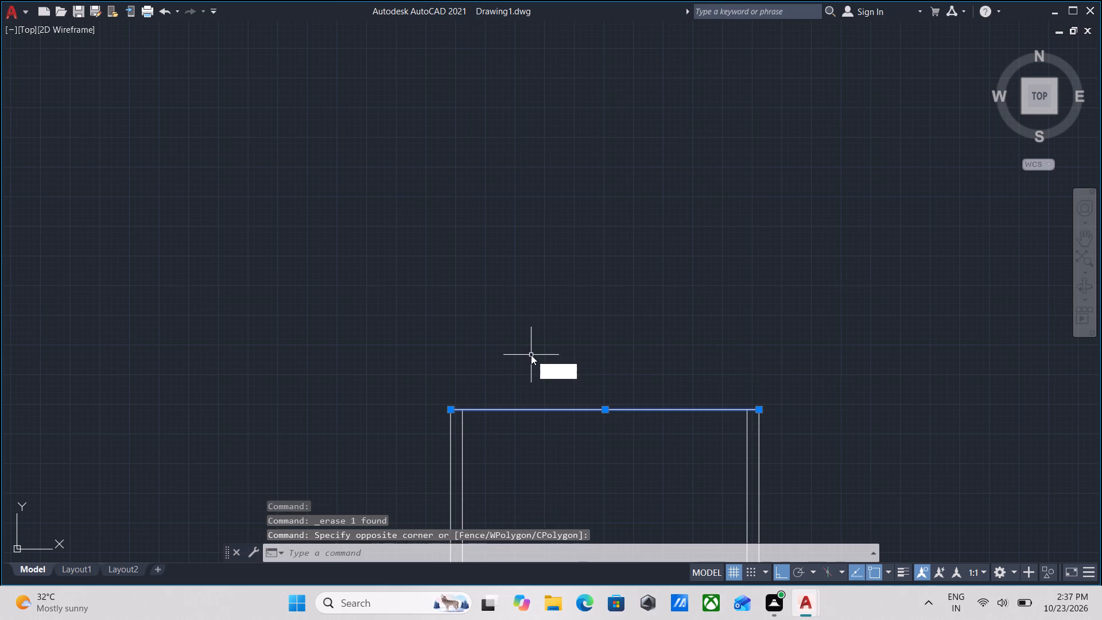
key(Return)
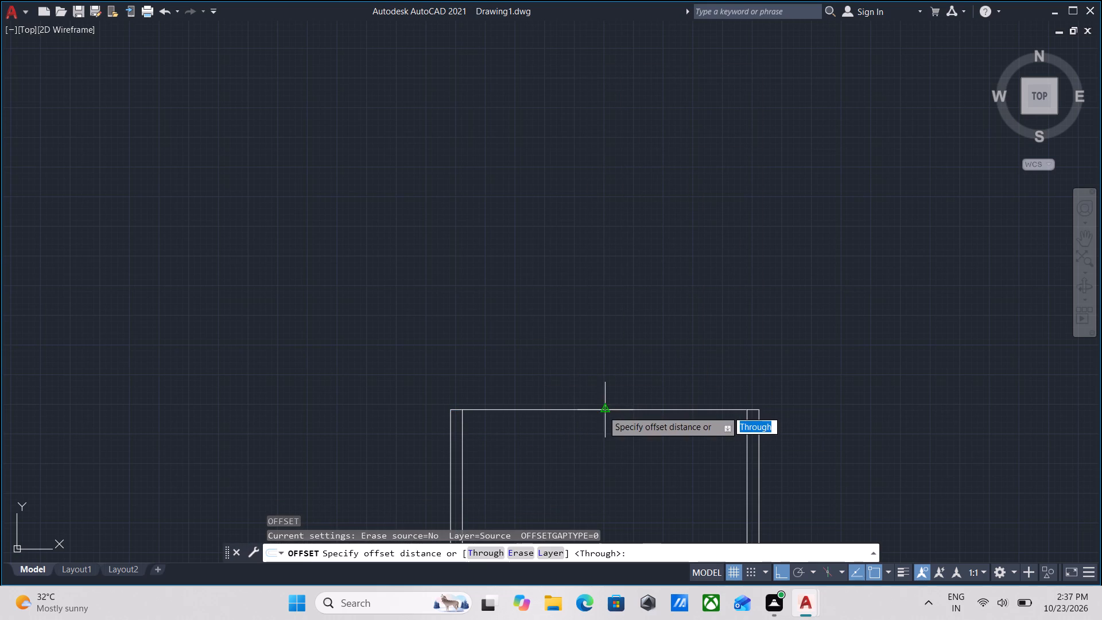
click(603, 410)
click(601, 432)
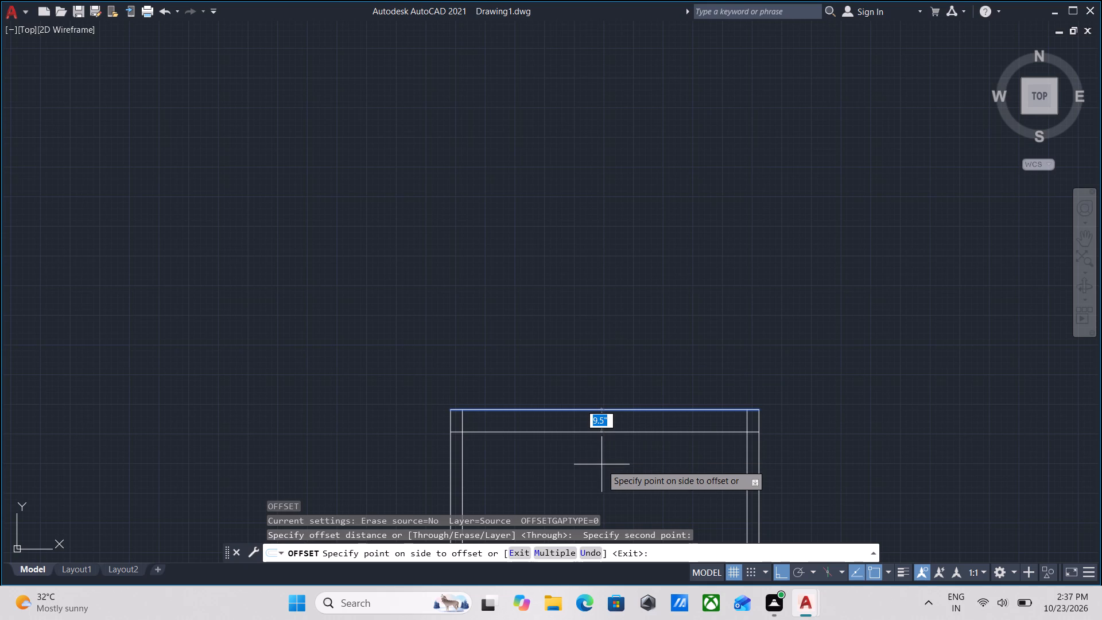
key(5)
key(shift+quotedbl)
key(Return)
key(Escape)
Trim the overlapping wall-line ends at both top corners of the new room into clean corners.
middle_drag(602, 464, 643, 315)
scroll(602, 445, down, 1)
scroll(653, 307, up, 1)
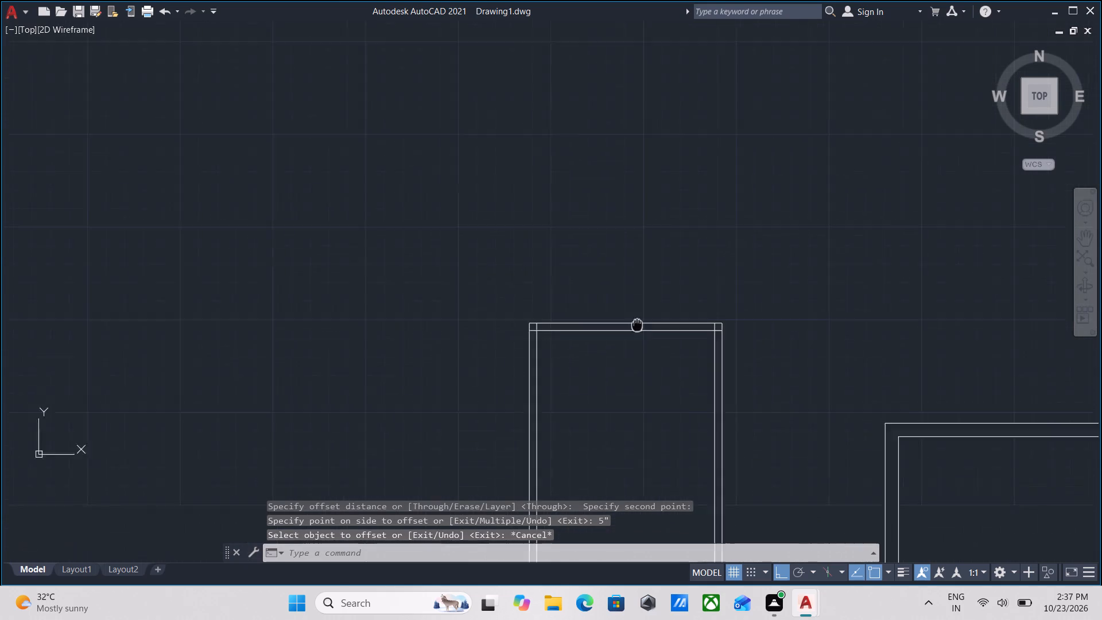
scroll(684, 329, down, 2)
scroll(740, 374, down, 1)
scroll(727, 354, up, 2)
middle_drag(727, 339, 727, 347)
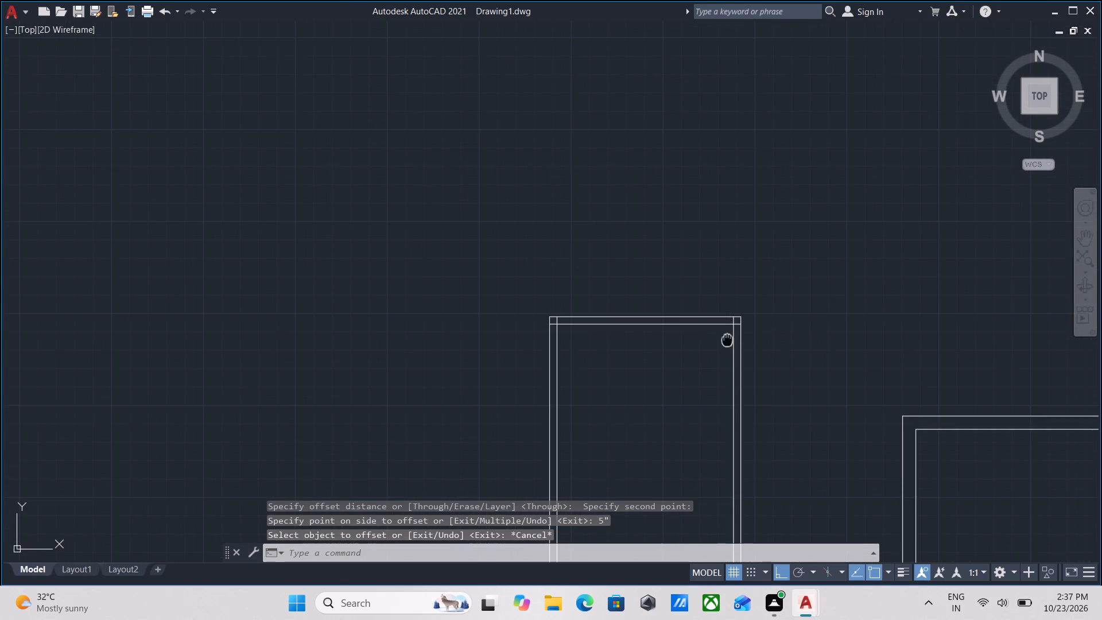
middle_drag(727, 347, 725, 355)
text(tr)
key(Return)
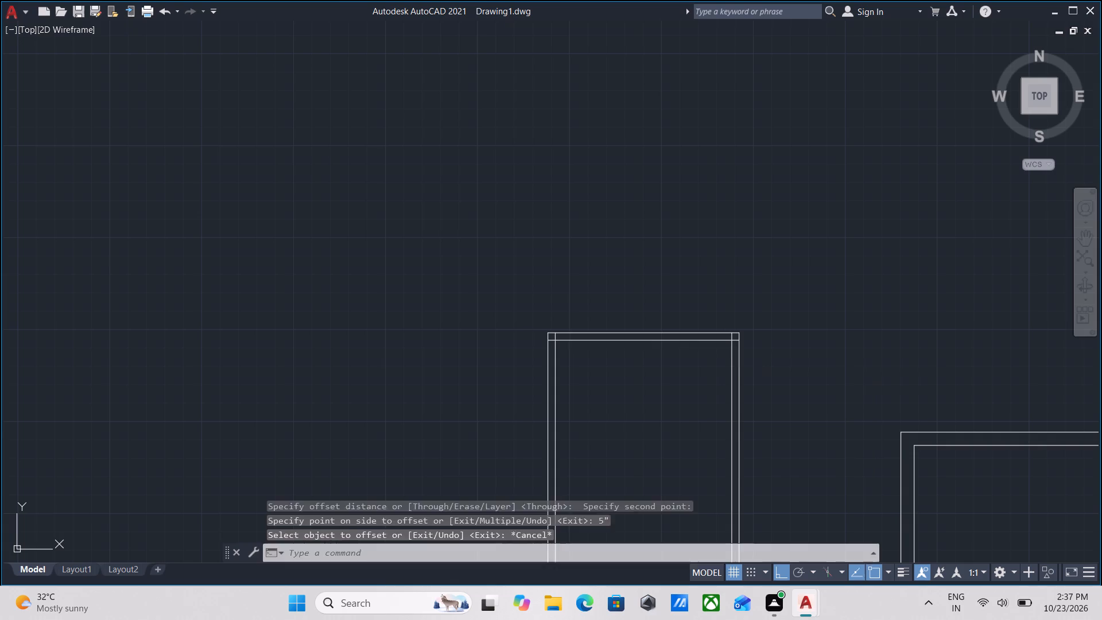
scroll(731, 331, up, 3)
click(743, 369)
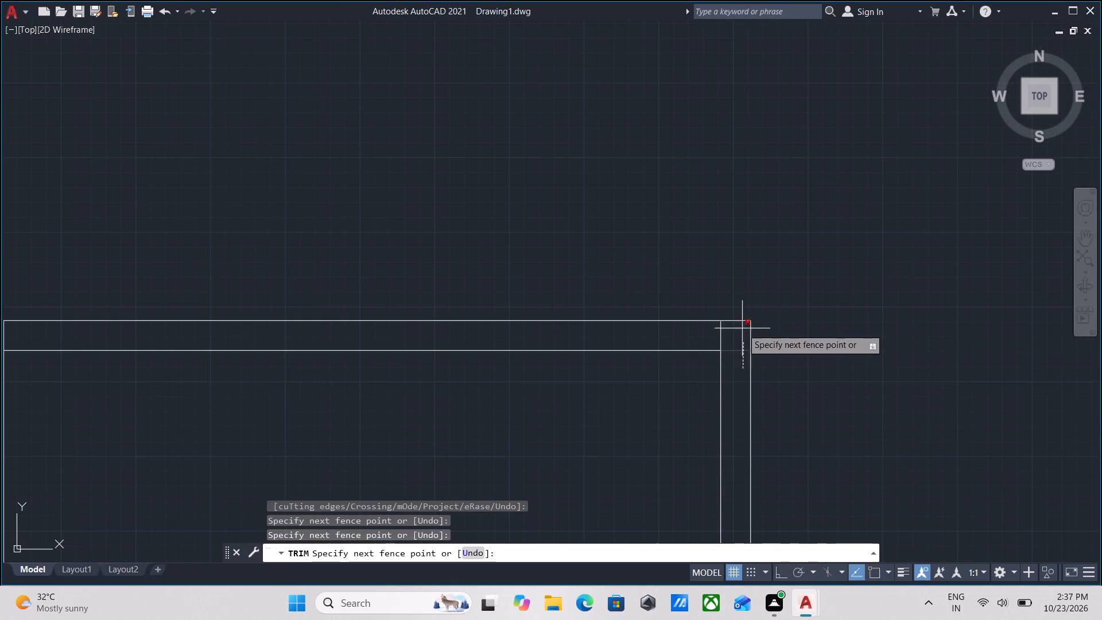
click(742, 328)
click(739, 332)
scroll(639, 336, down, 1)
middle_drag(639, 336, 837, 334)
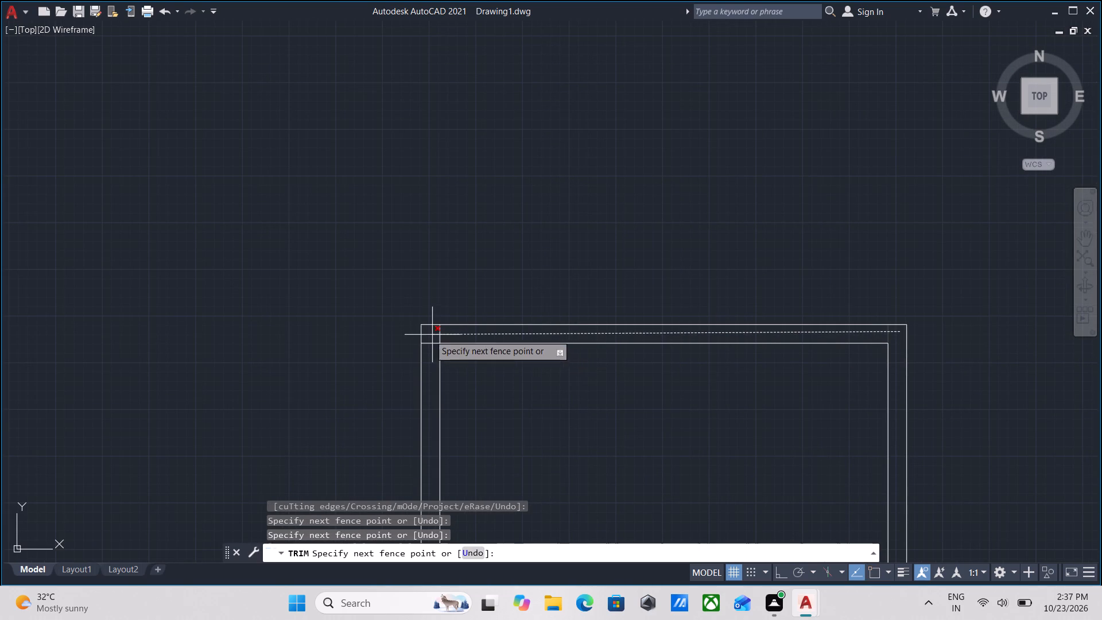
click(423, 334)
click(426, 337)
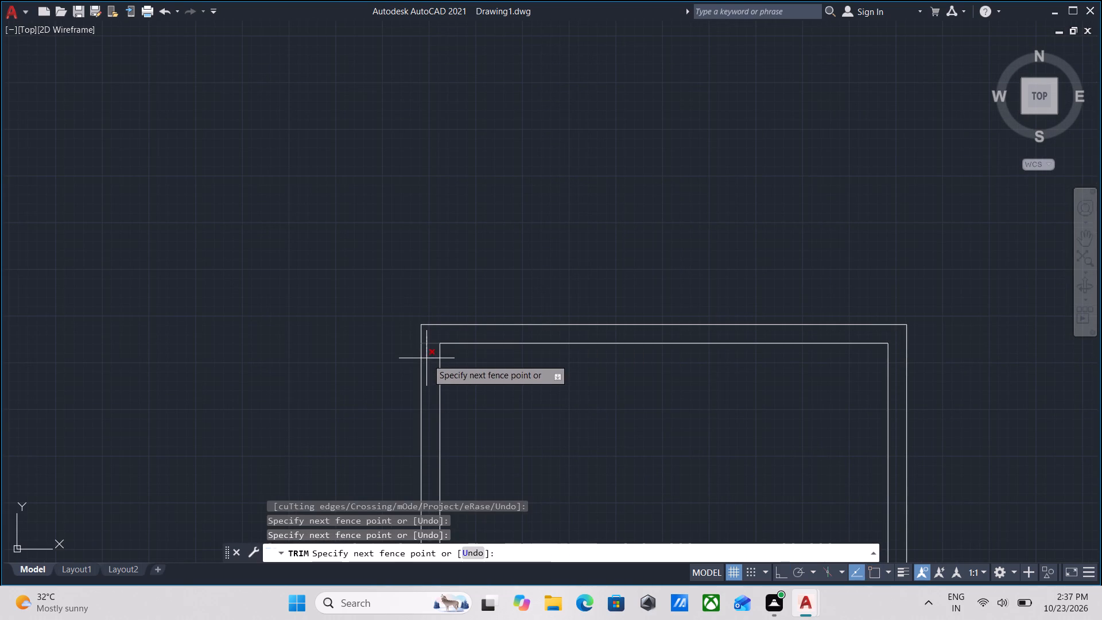
click(427, 359)
key(Escape)
Display the ribbon with the RIBBON command.
scroll(432, 357, down, 2)
key(r)
key(i)
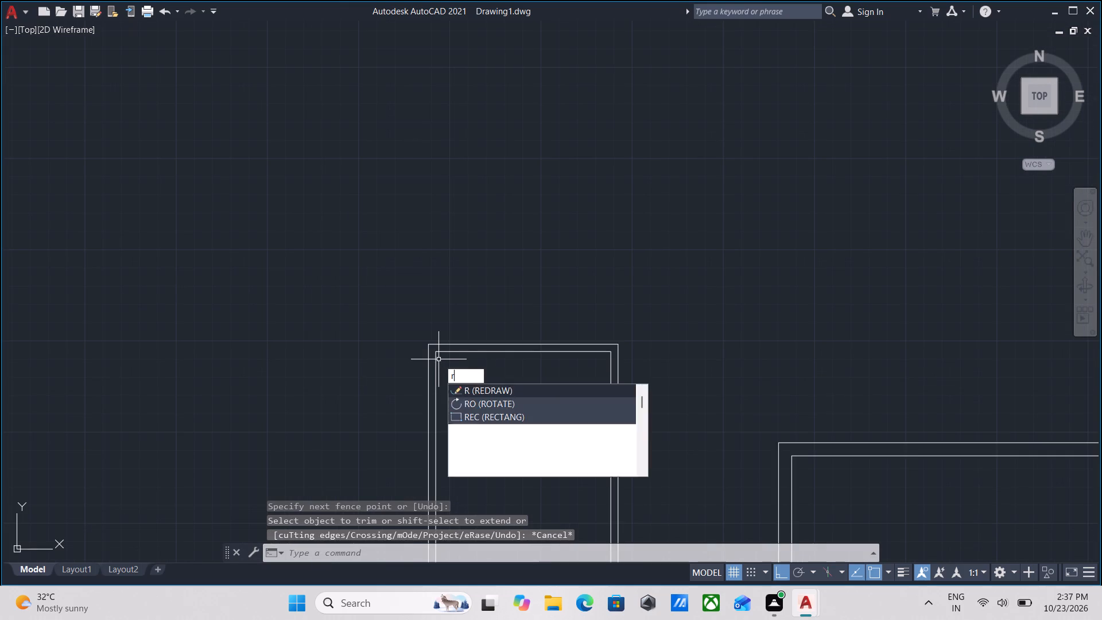
key(Return)
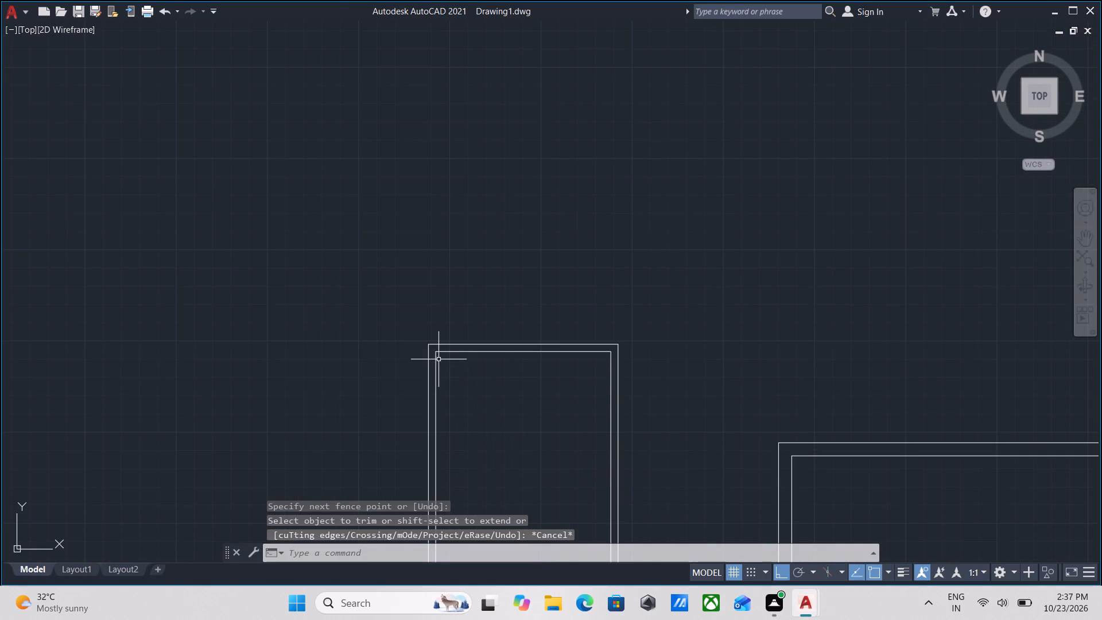
Draw a line about 5'-7.5" up from the stepped outer wall's upper-left corner, continuing horizontally to the new room's top-right corner.
scroll(479, 366, down, 1)
middle_drag(479, 366, 574, 249)
scroll(693, 136, down, 2)
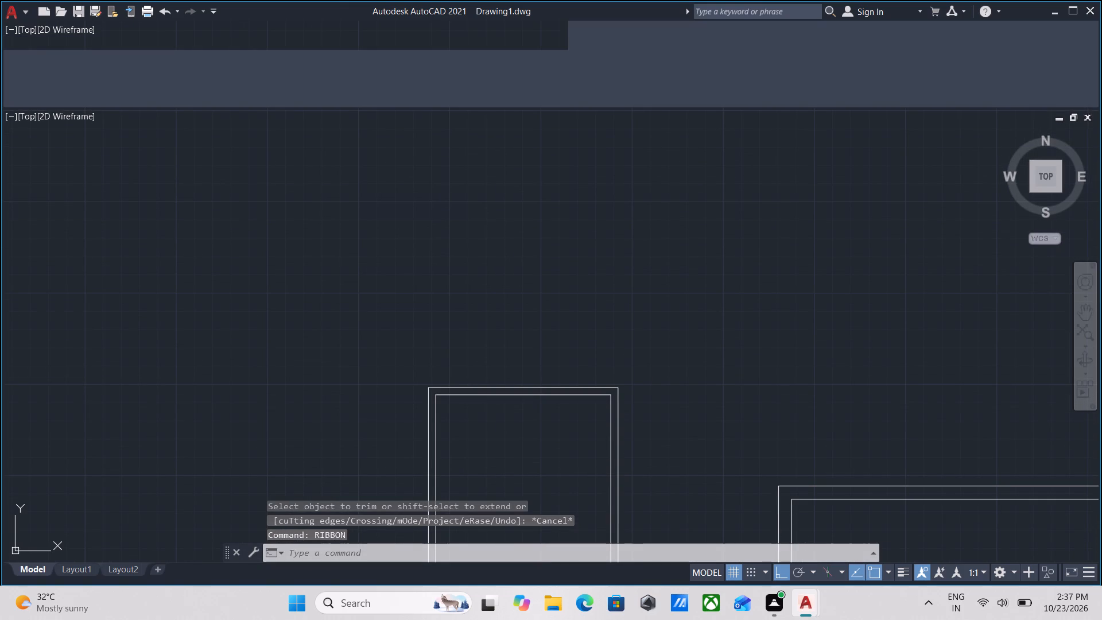
scroll(787, 172, down, 4)
middle_drag(766, 175, 765, 215)
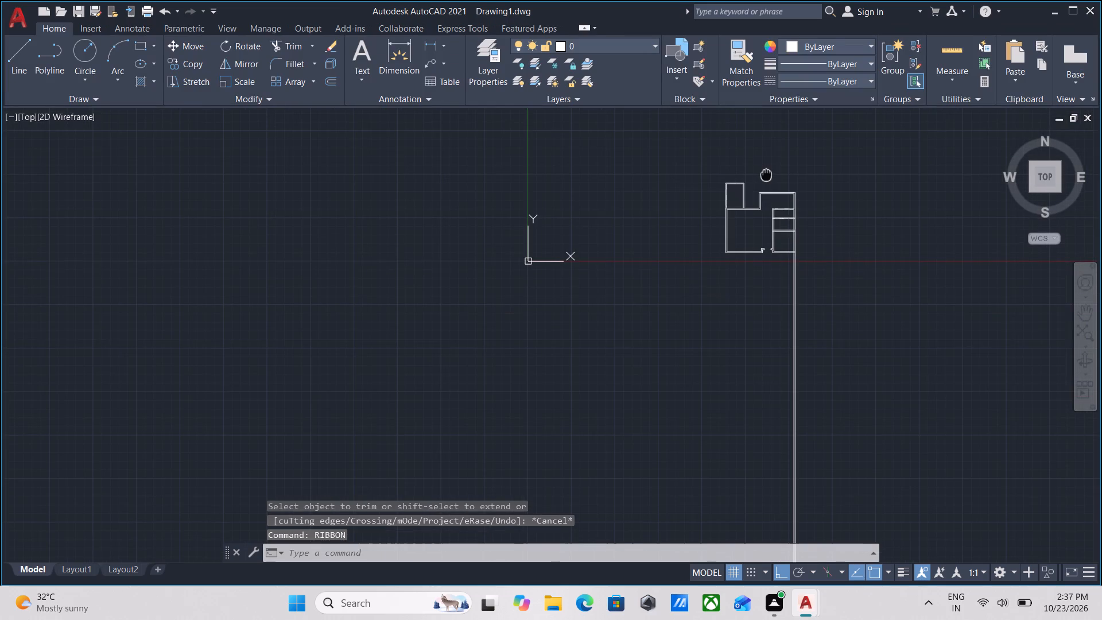
middle_drag(765, 215, 761, 270)
scroll(748, 321, up, 3)
scroll(736, 227, up, 2)
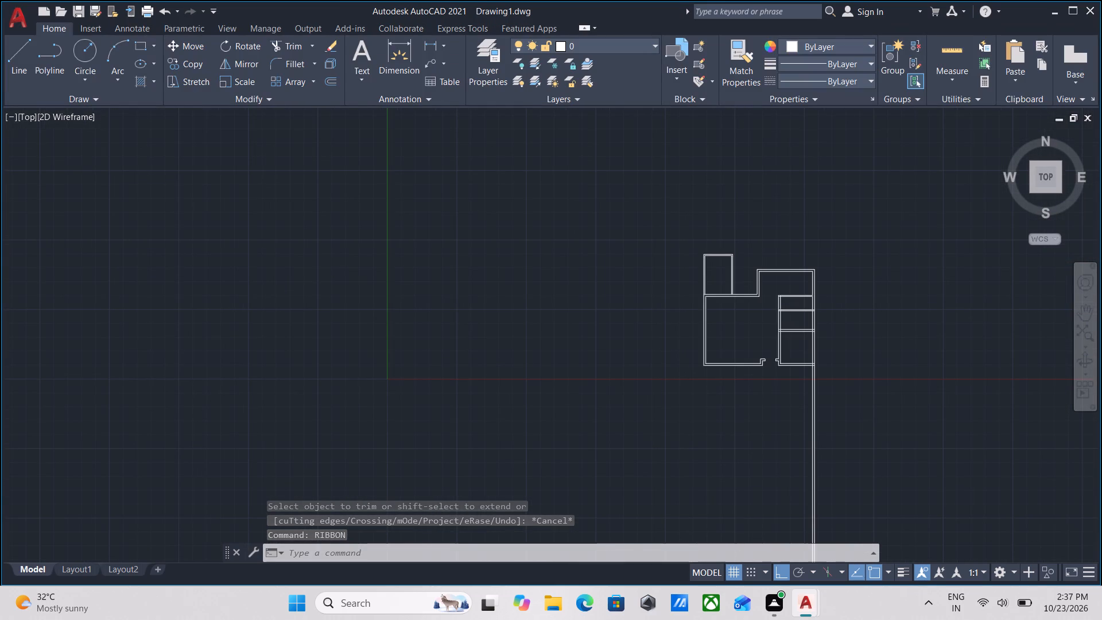
scroll(895, 128, up, 1)
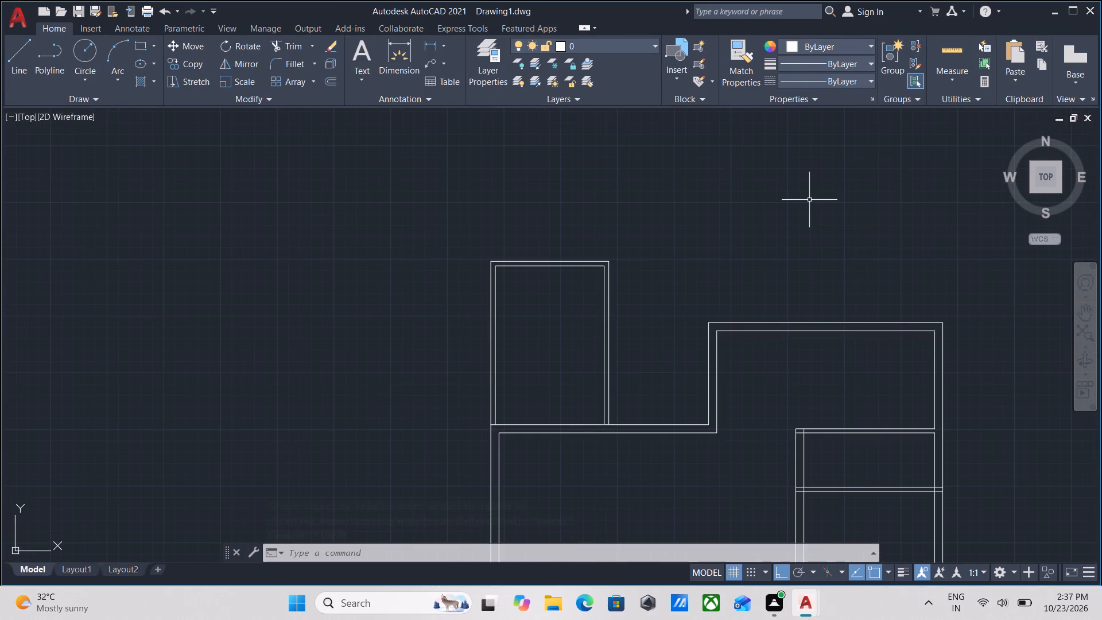
key(l)
key(Return)
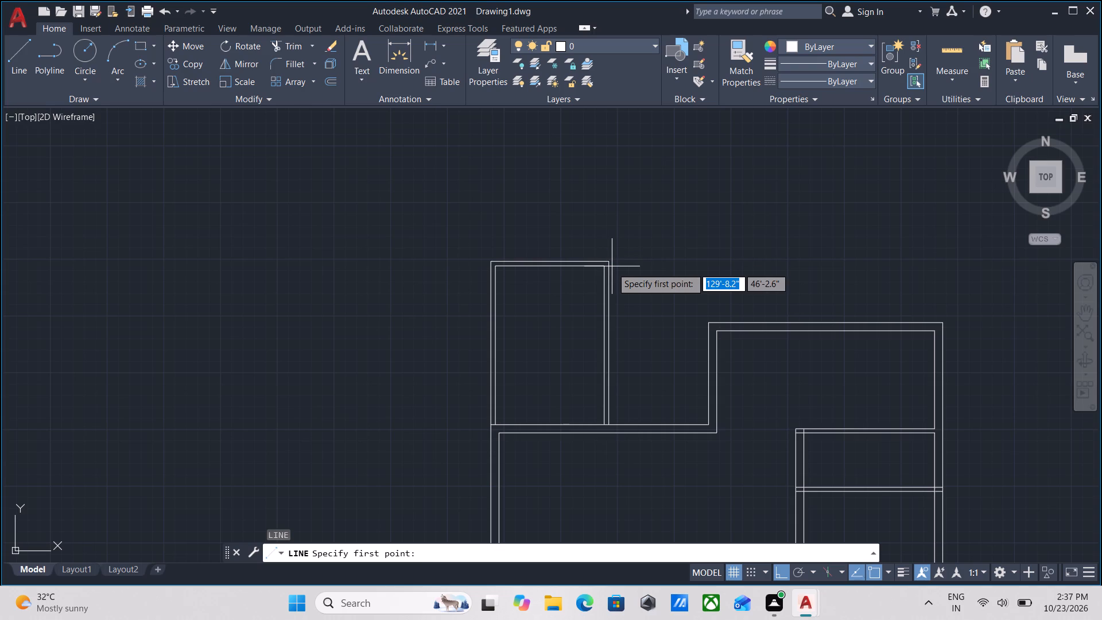
click(713, 320)
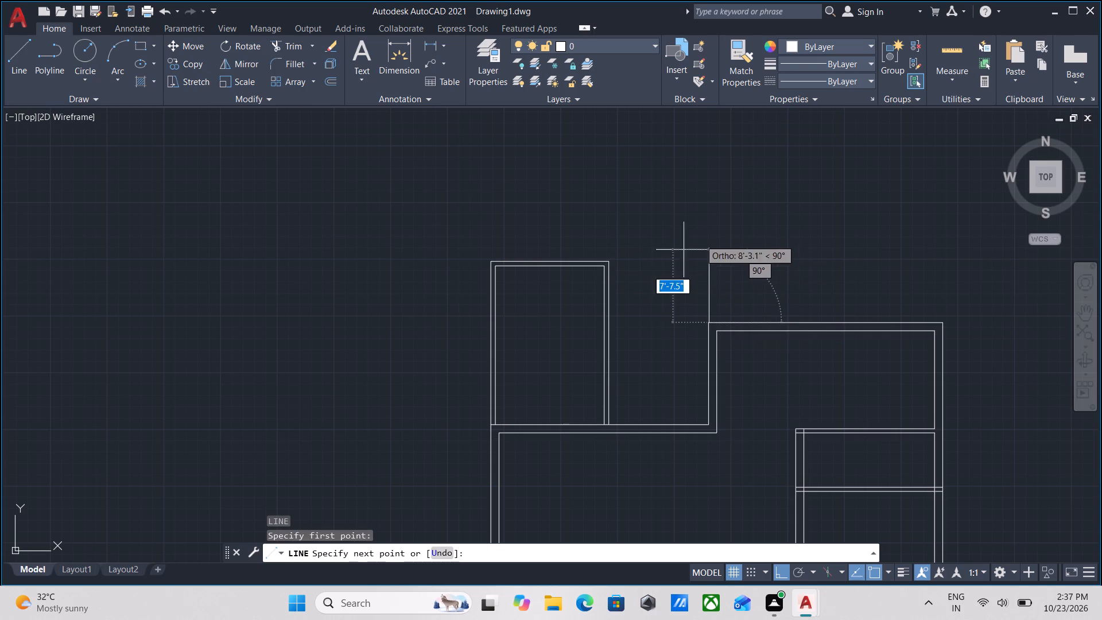
click(709, 263)
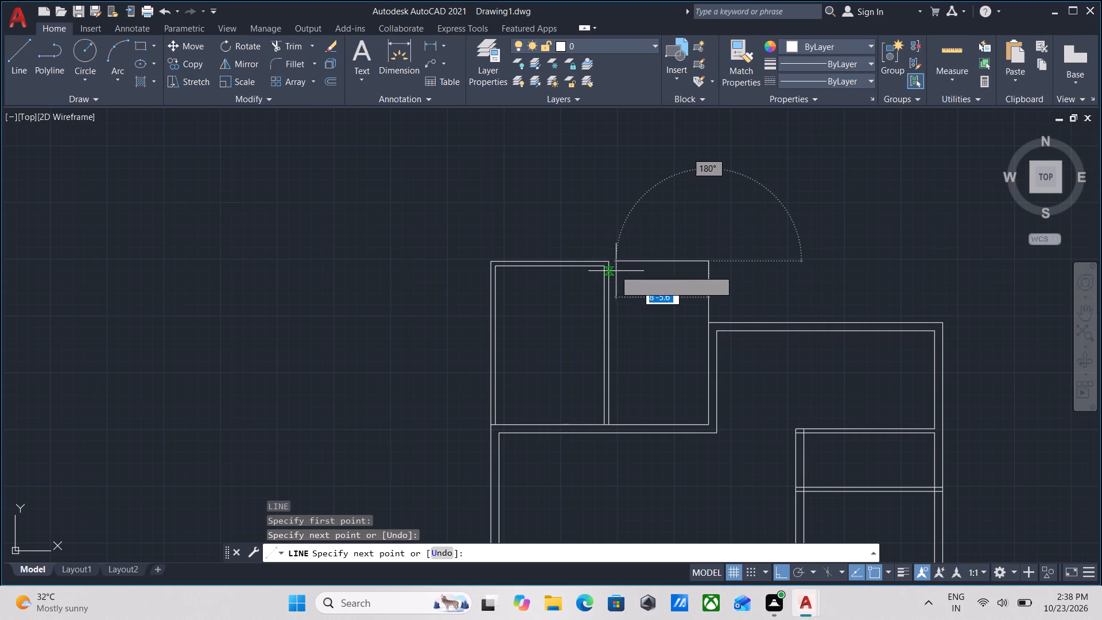
click(610, 260)
key(Escape)
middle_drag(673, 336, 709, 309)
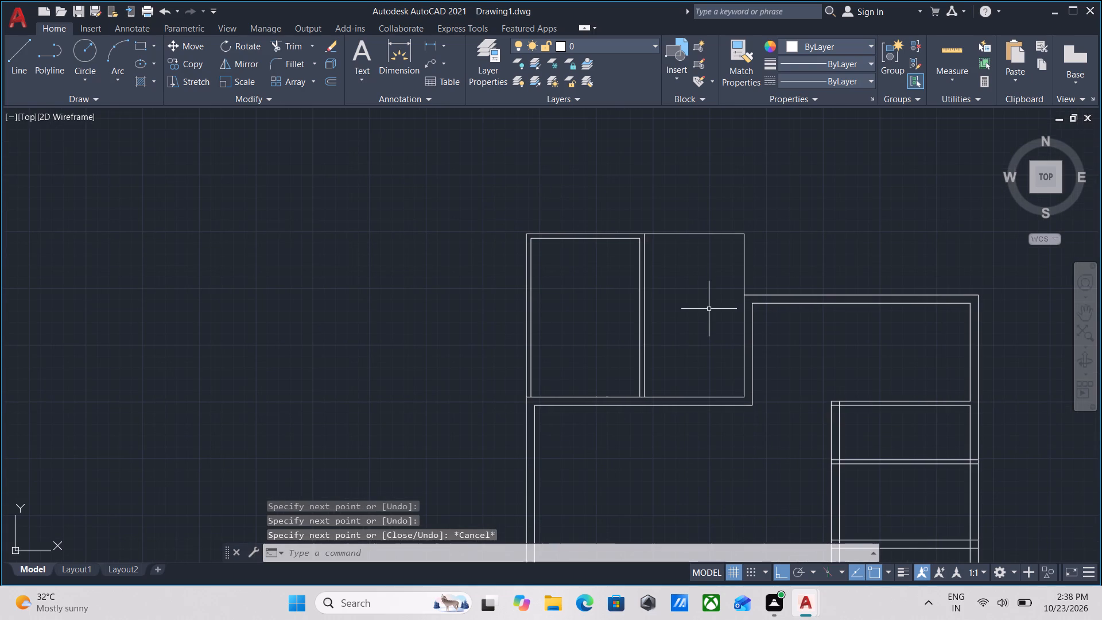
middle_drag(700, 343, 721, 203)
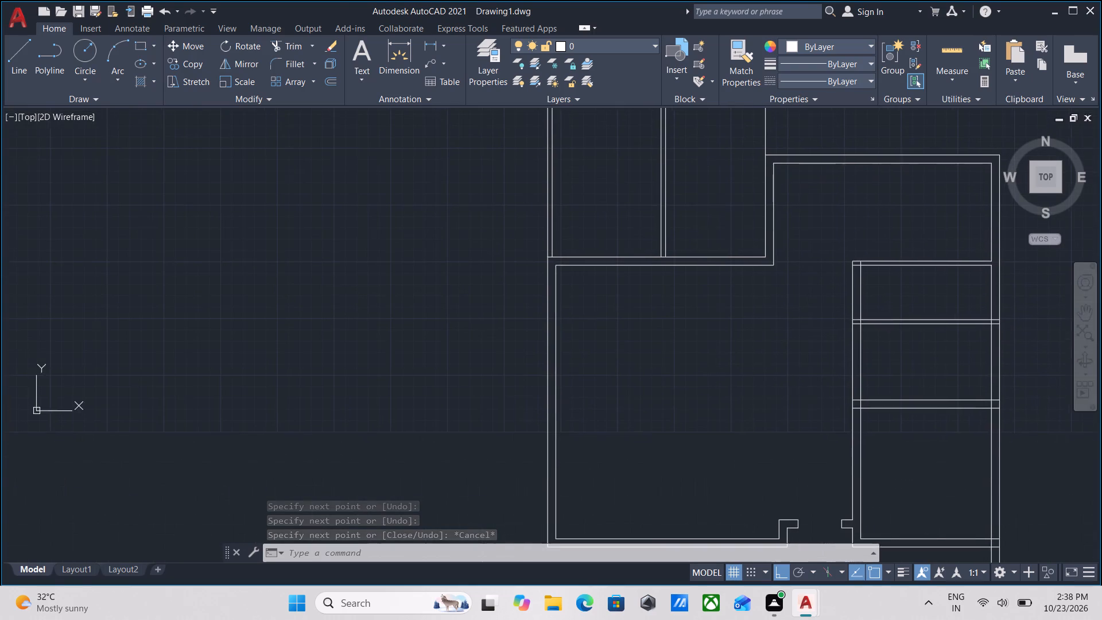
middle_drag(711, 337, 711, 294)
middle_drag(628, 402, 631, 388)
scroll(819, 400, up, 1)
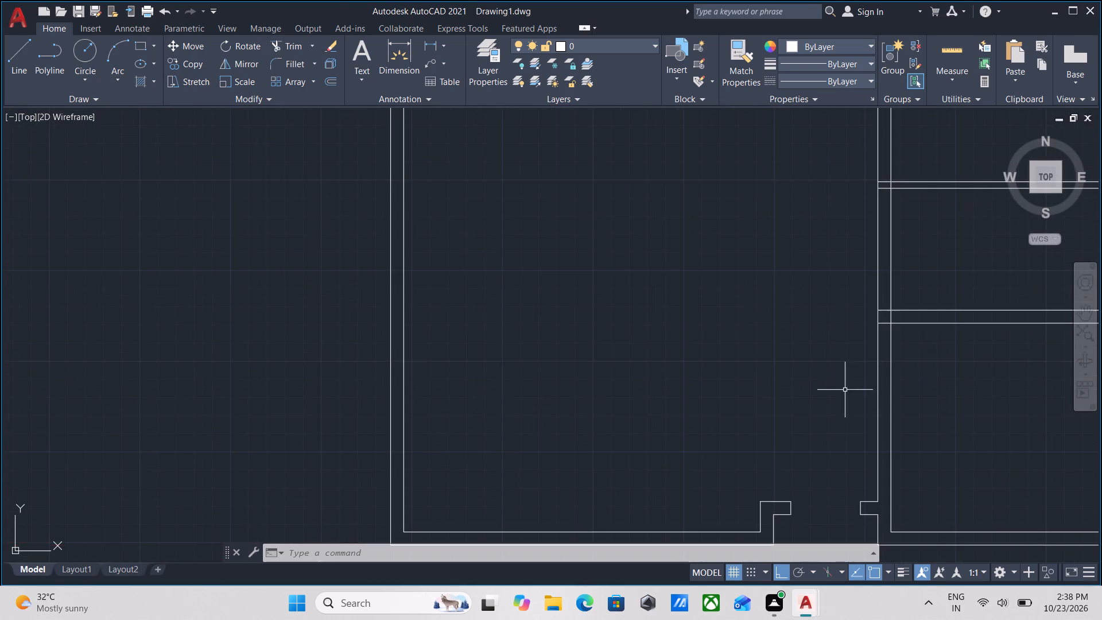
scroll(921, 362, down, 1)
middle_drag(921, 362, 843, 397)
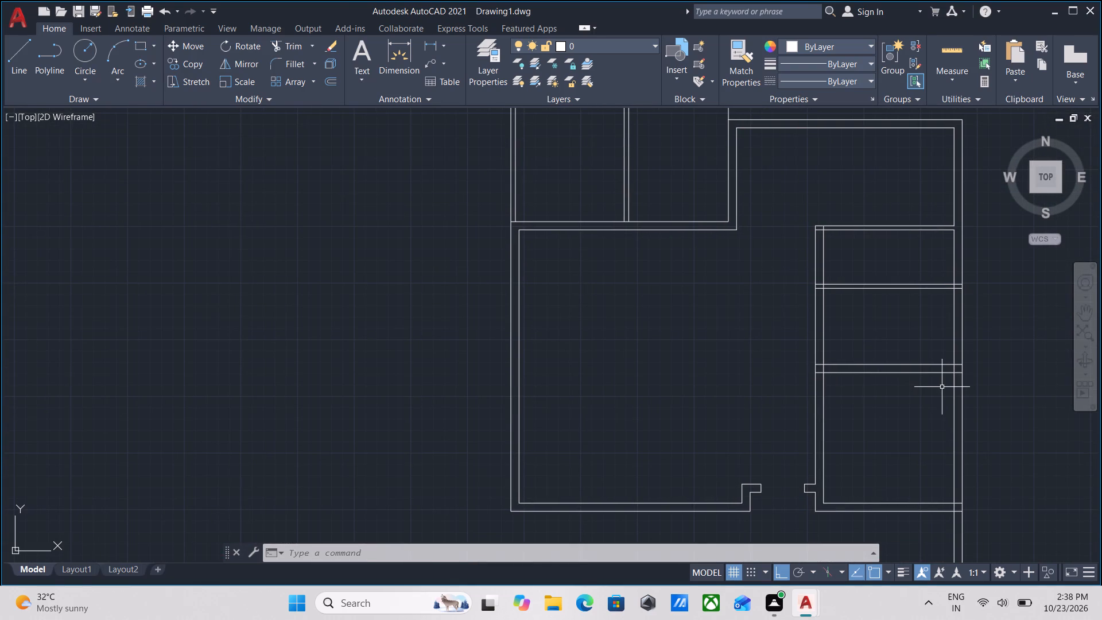
Trim away both left wall lines between the two lower partitions of the right-hand rooms to open that space.
scroll(910, 313, up, 1)
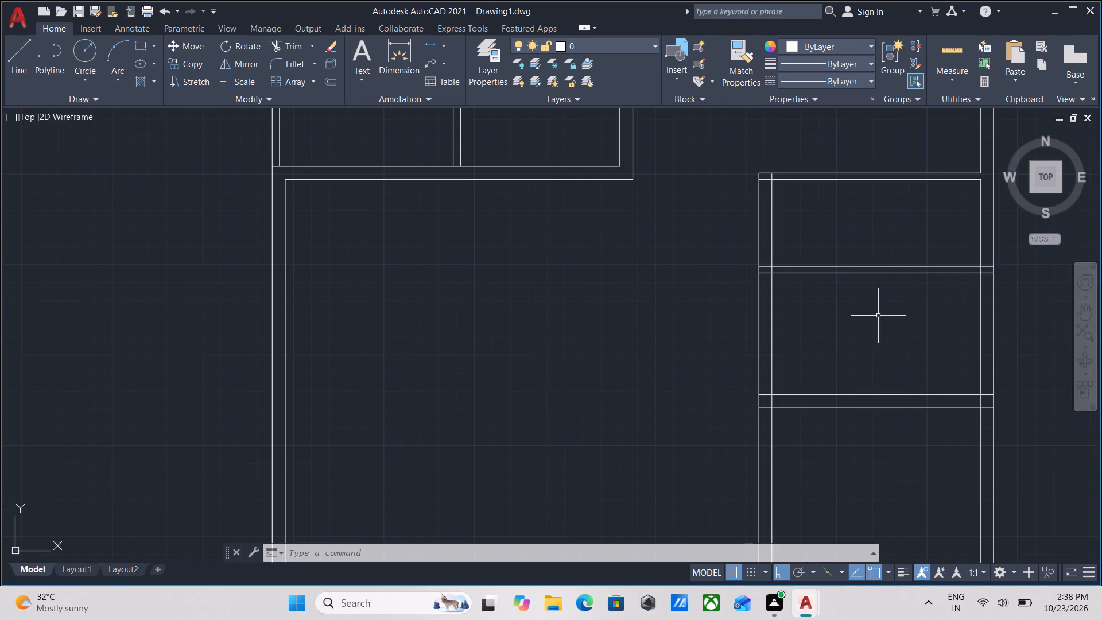
scroll(878, 316, down, 1)
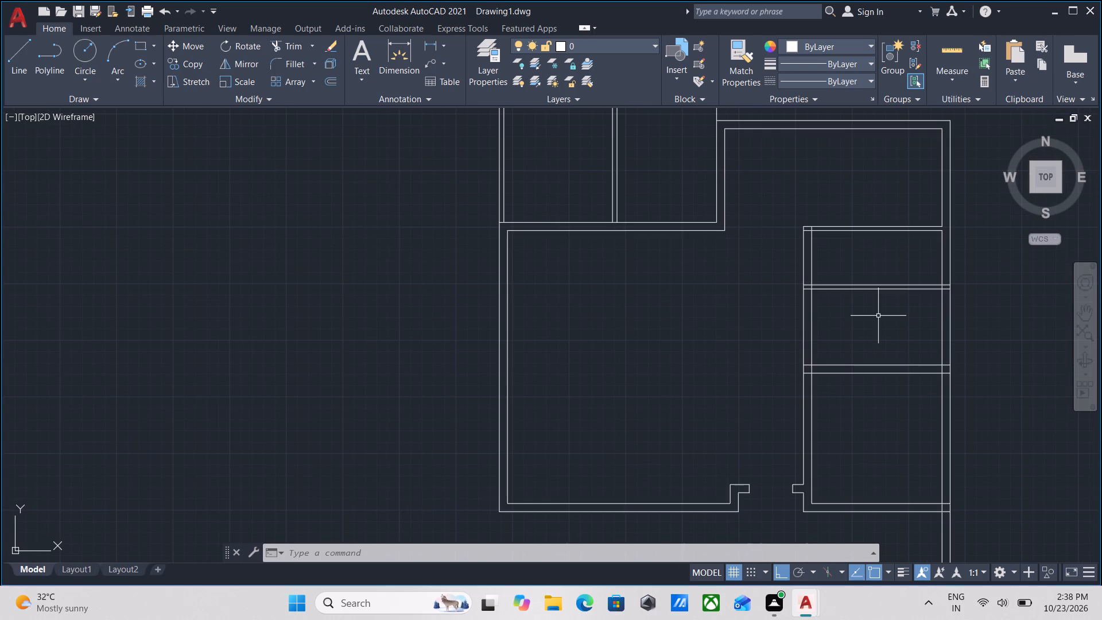
scroll(862, 328, up, 1)
text(tr)
key(Return)
click(843, 320)
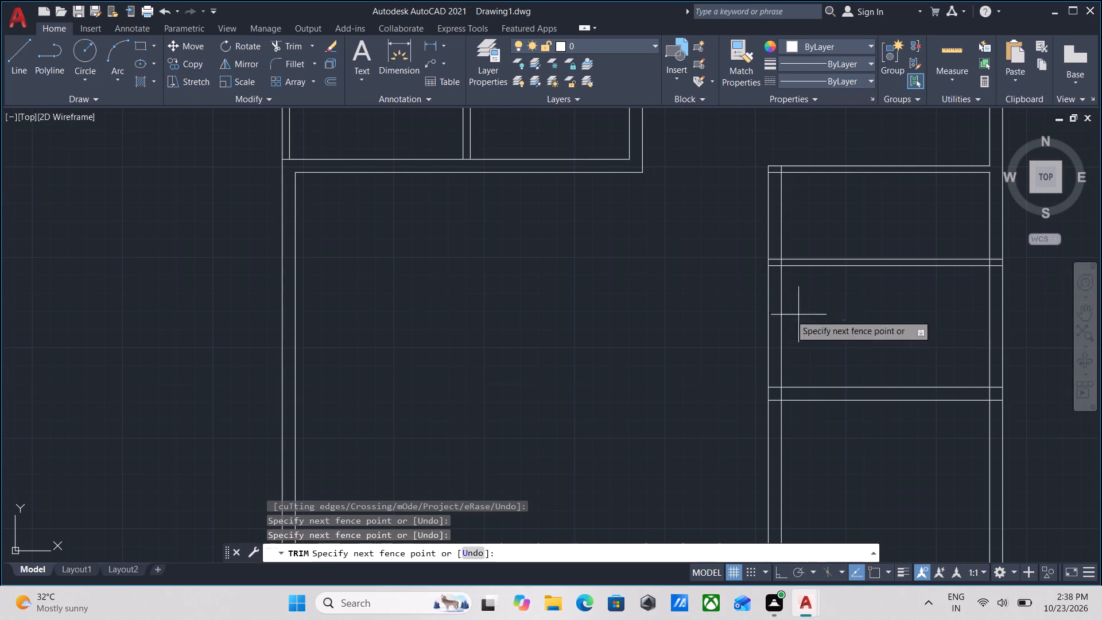
click(618, 307)
key(Escape)
Trim the small upper room's bottom wall where it meets the right outer wall into a clean T-junction.
middle_drag(886, 284, 769, 330)
scroll(893, 264, up, 2)
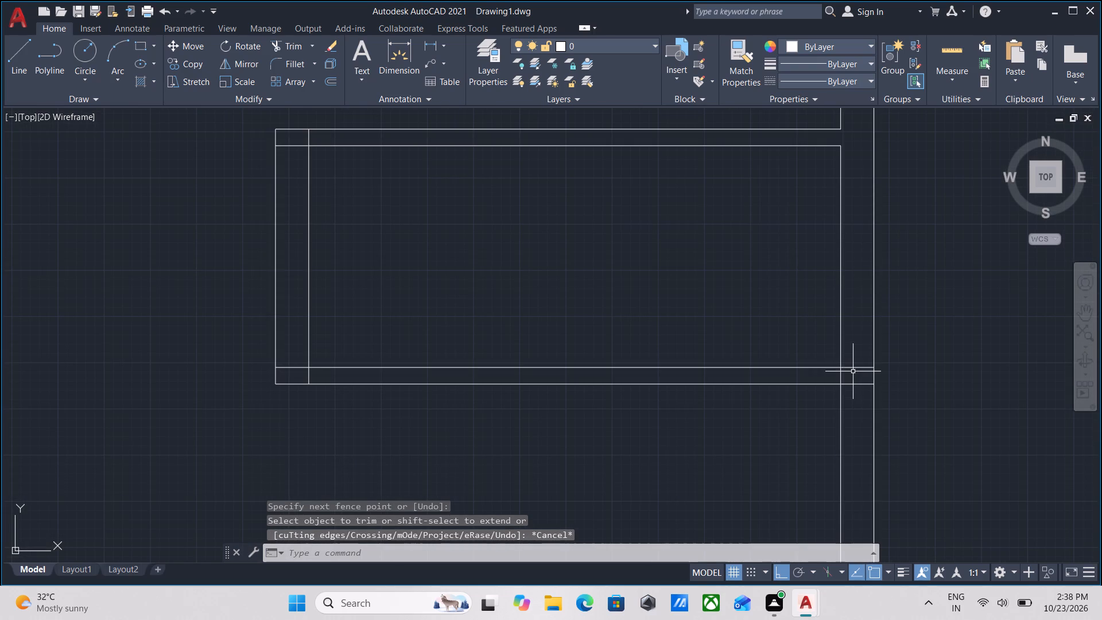
text(tr)
key(Return)
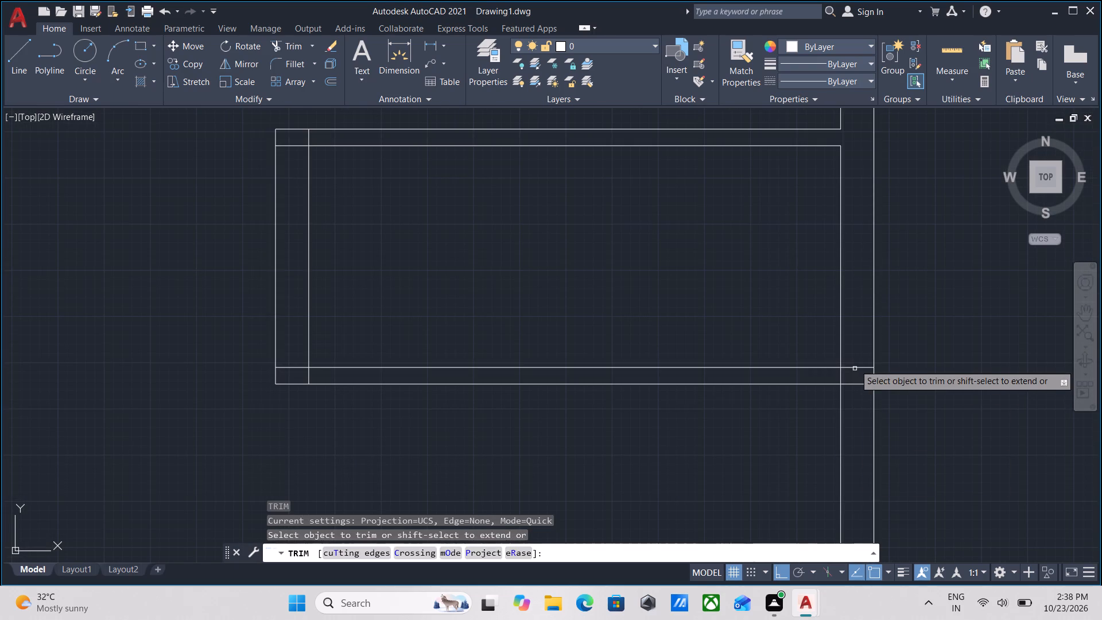
click(854, 356)
click(851, 400)
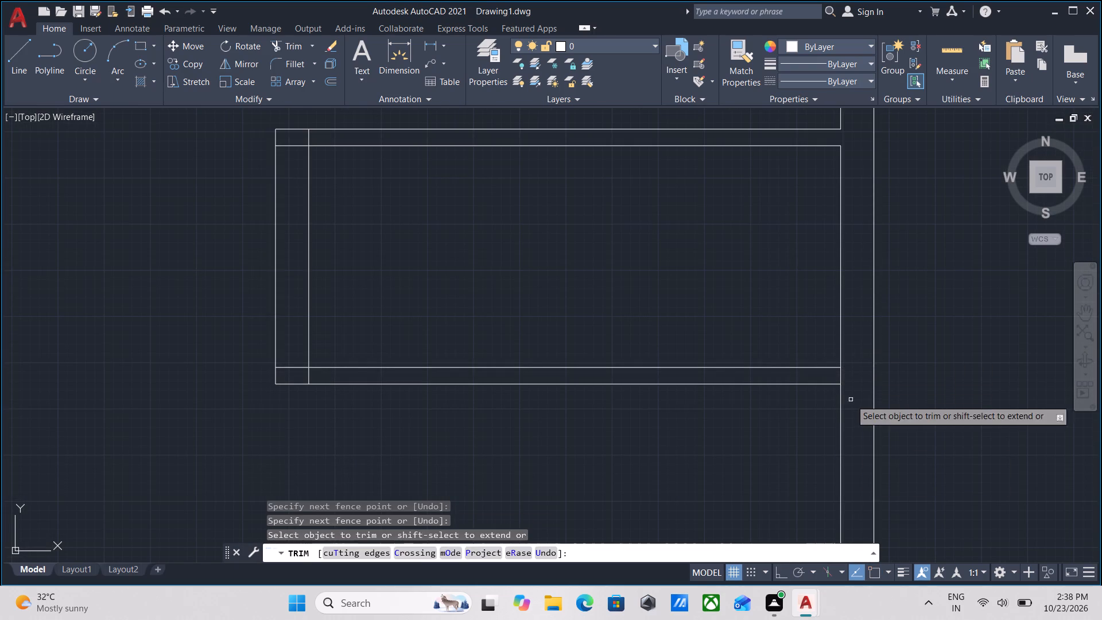
click(844, 378)
click(820, 378)
scroll(876, 228, down, 1)
middle_drag(876, 228, 874, 243)
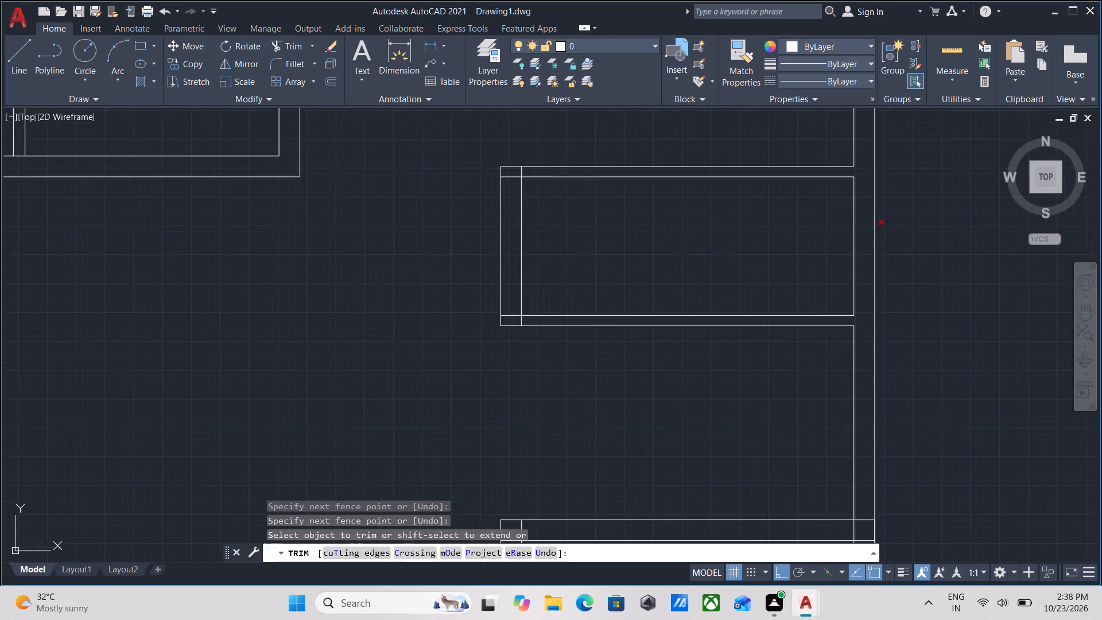
middle_drag(874, 243, 871, 294)
key(Escape)
Offset the small upper room's inner right wall line 3' to the left, into the room.
scroll(855, 295, up, 2)
click(860, 298)
click(782, 253)
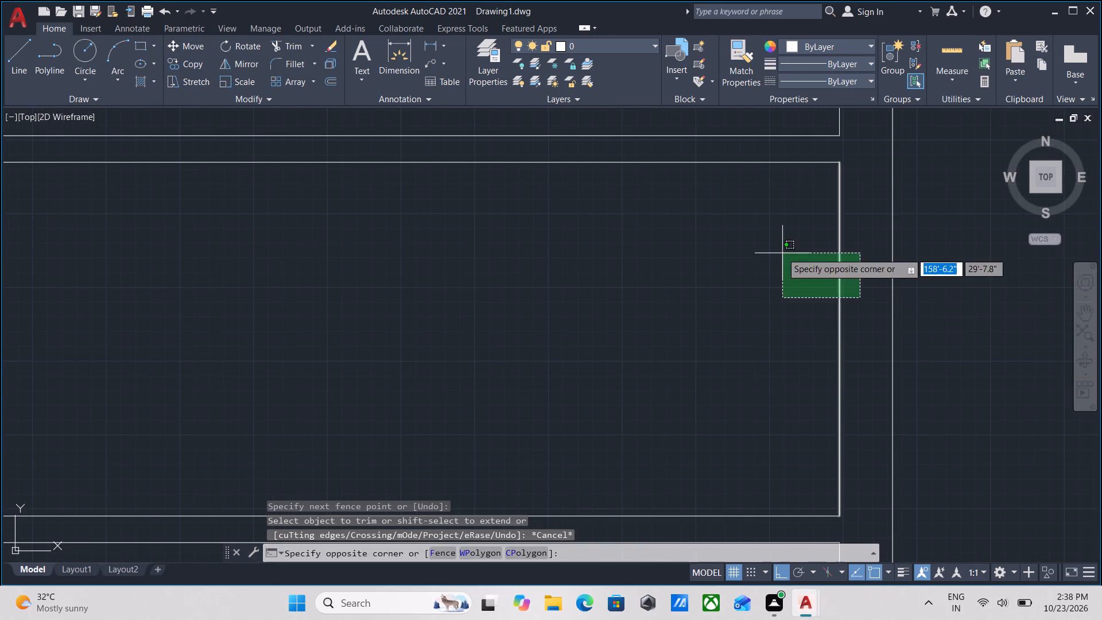
scroll(782, 253, down, 2)
middle_drag(782, 253, 860, 294)
key(o)
key(Return)
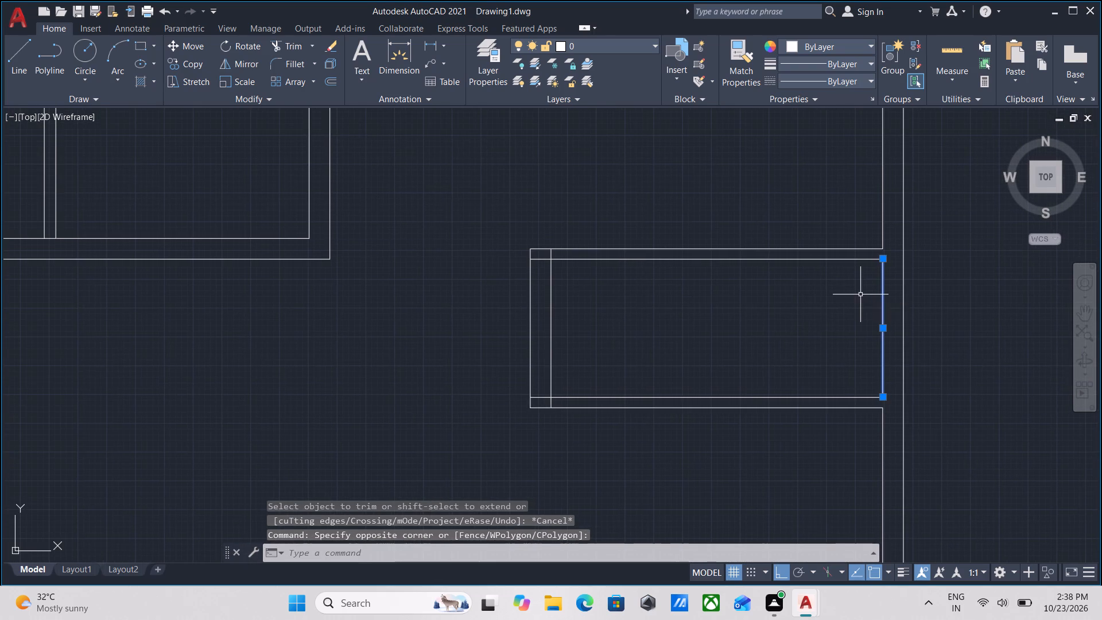
click(883, 330)
click(818, 323)
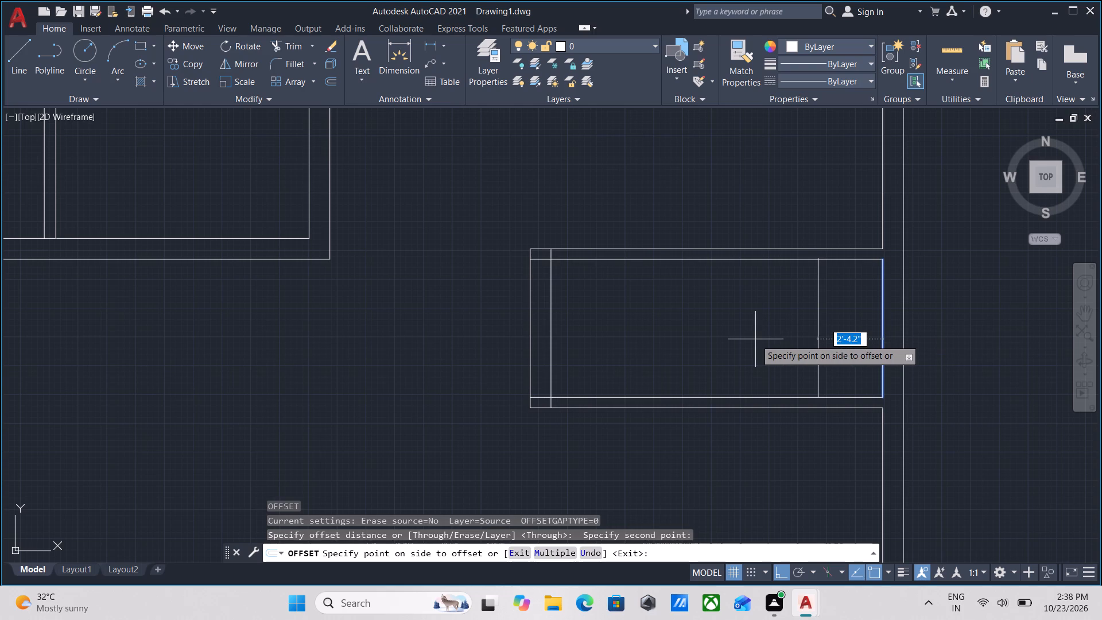
scroll(773, 338, down, 2)
middle_drag(746, 330, 887, 366)
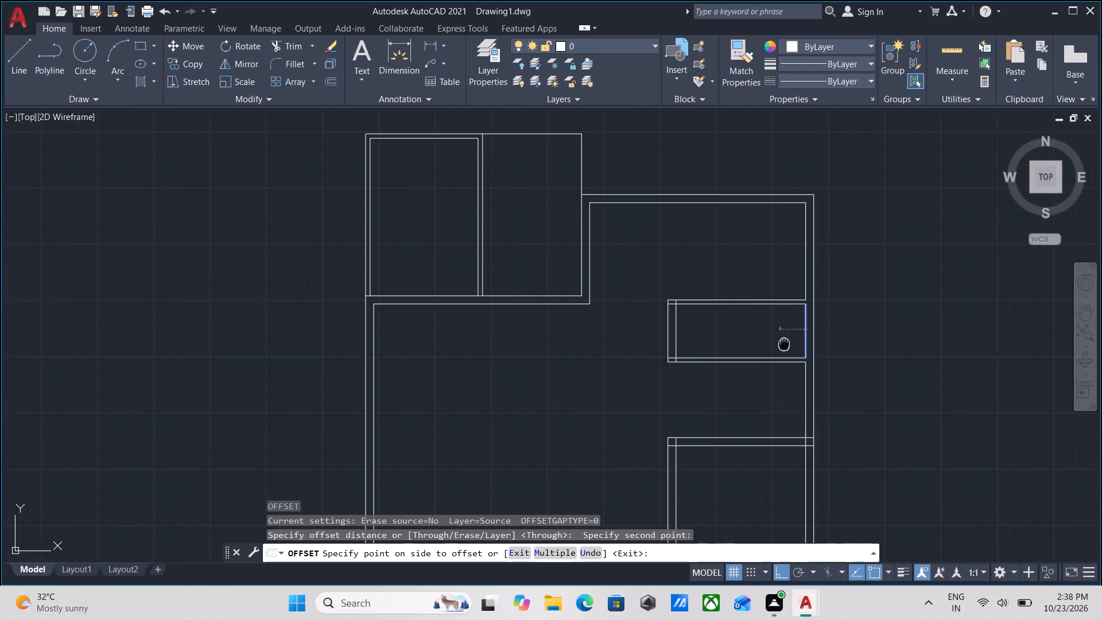
middle_drag(887, 366, 917, 366)
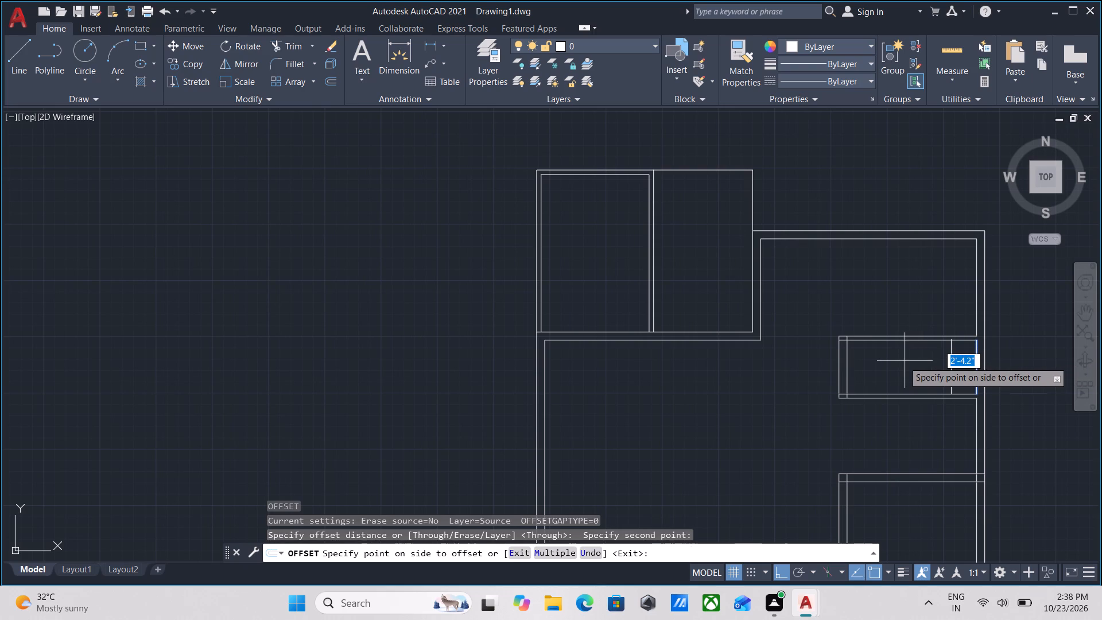
key(3)
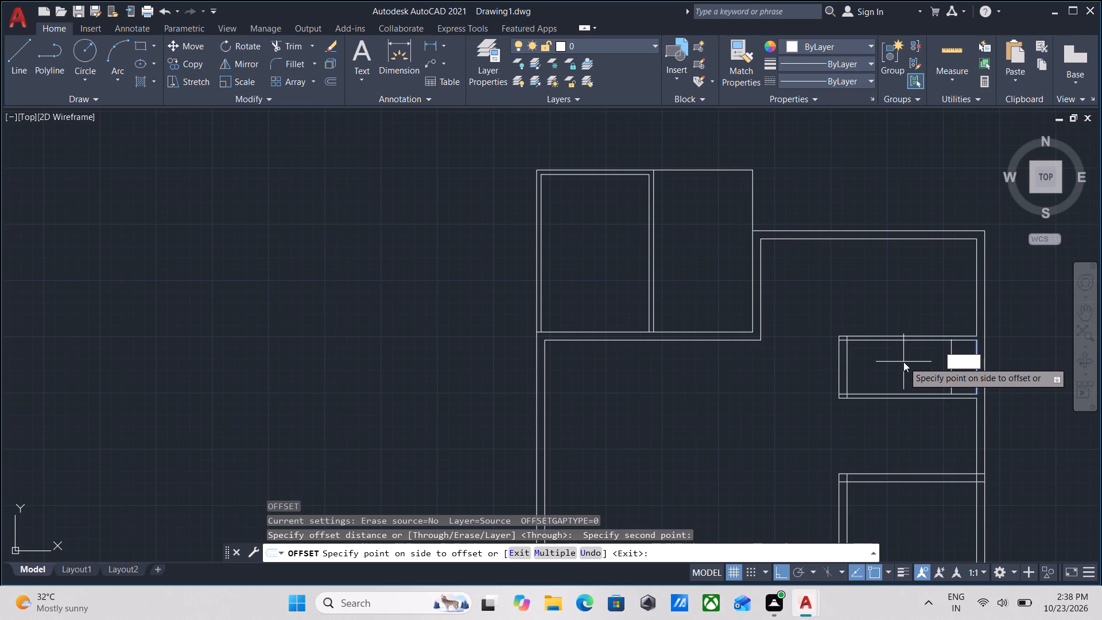
key(apostrophe)
key(Return)
scroll(926, 361, up, 2)
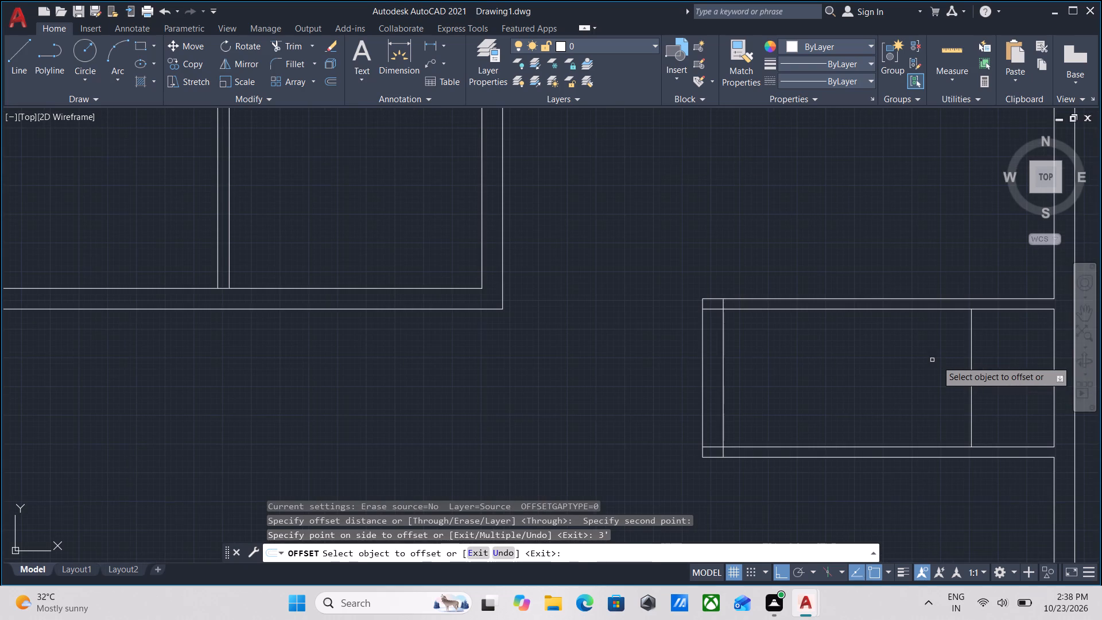
Offset the new divider line 4.5" further left to form the partition wall thickness.
click(971, 363)
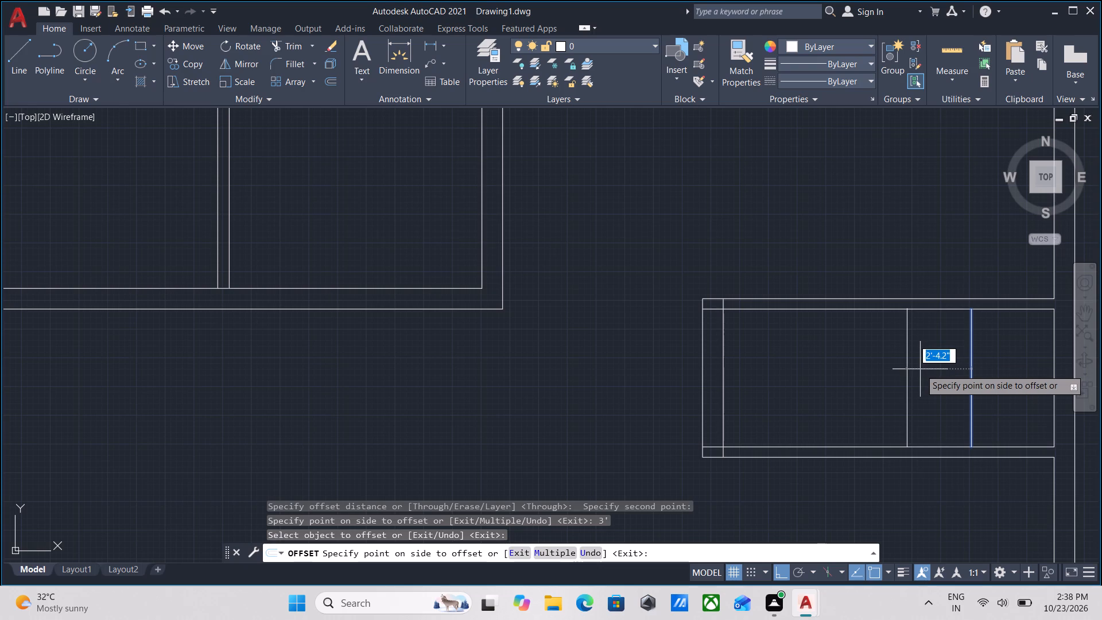
key(5)
key(BackSpace)
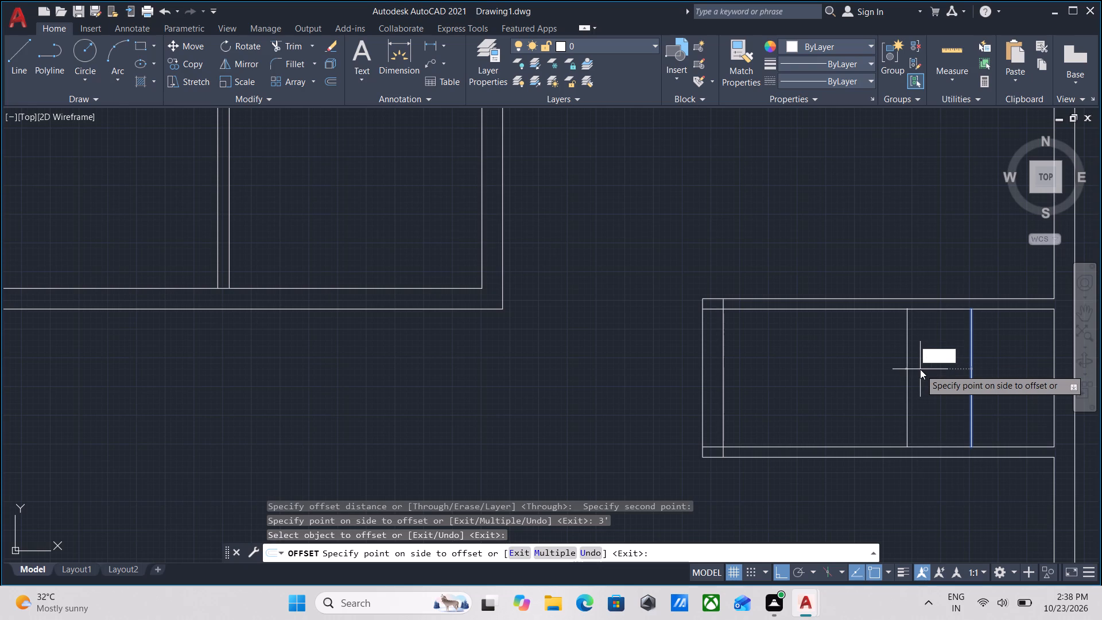
key(4)
text(.5)
key(shift+quotedbl)
key(Return)
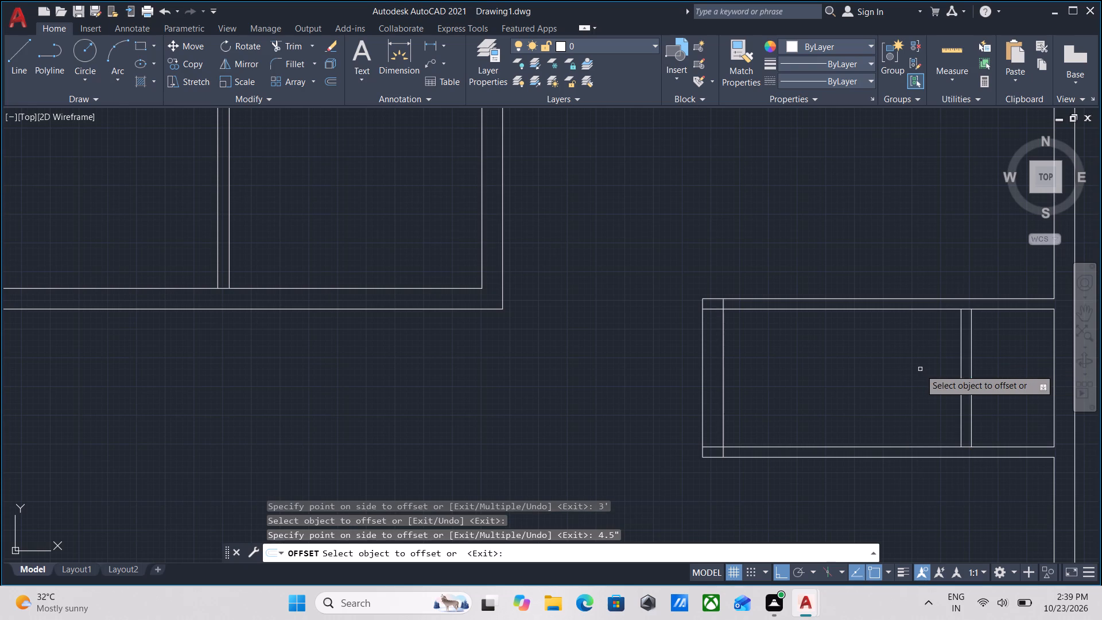
scroll(920, 369, down, 1)
key(Escape)
Trim the lower right room's top wall where it meets the right outer wall into a clean T-junction.
middle_drag(929, 423, 897, 326)
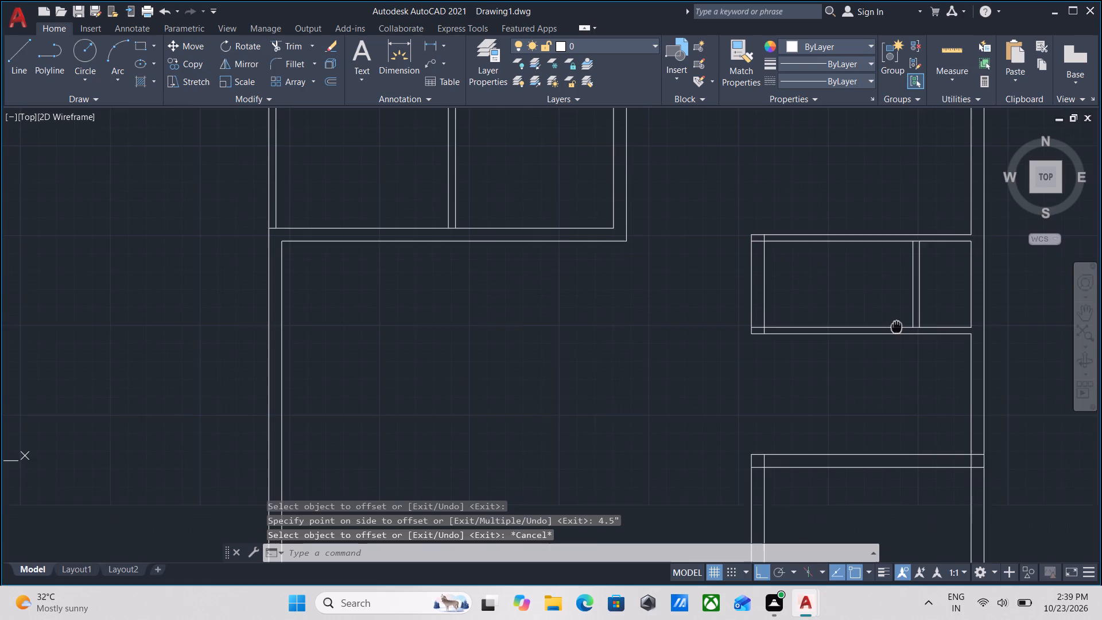
middle_drag(803, 471, 796, 404)
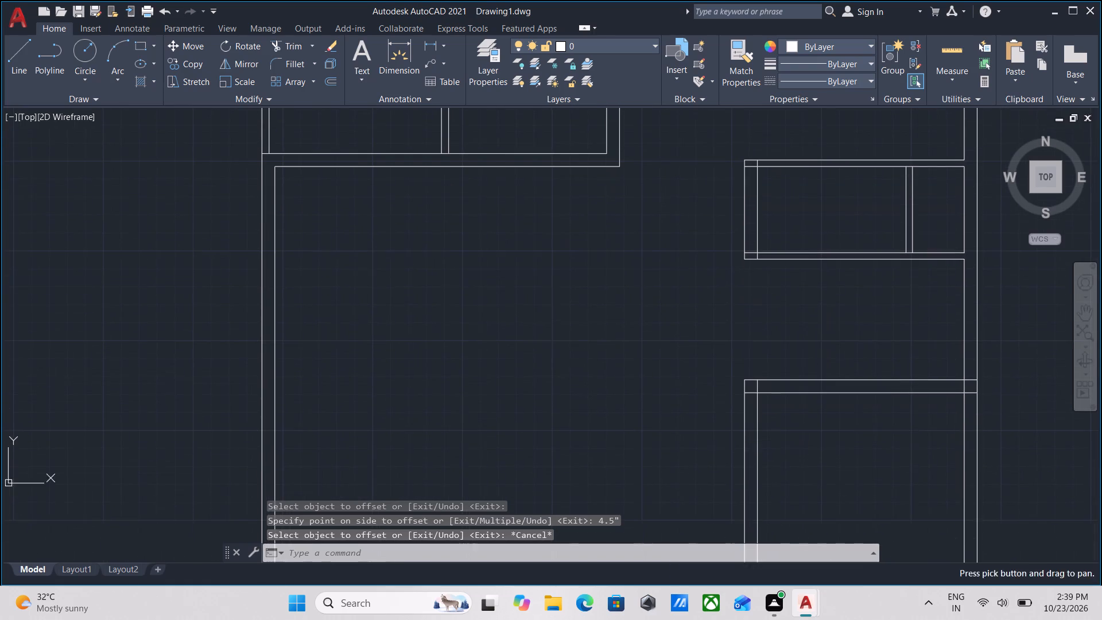
text(tr)
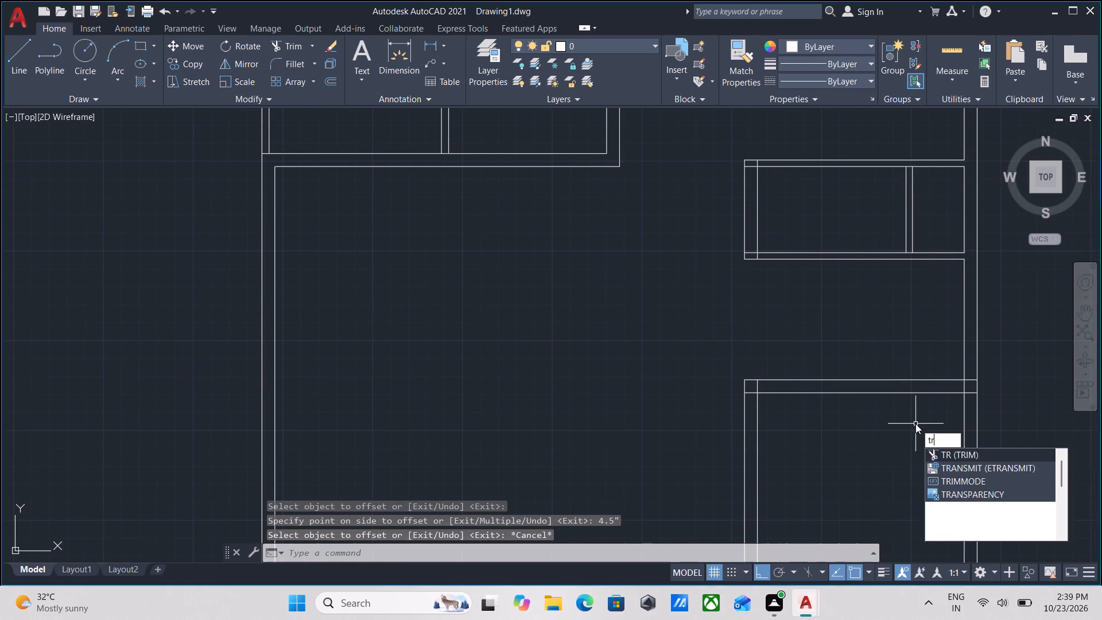
key(Return)
scroll(985, 394, up, 2)
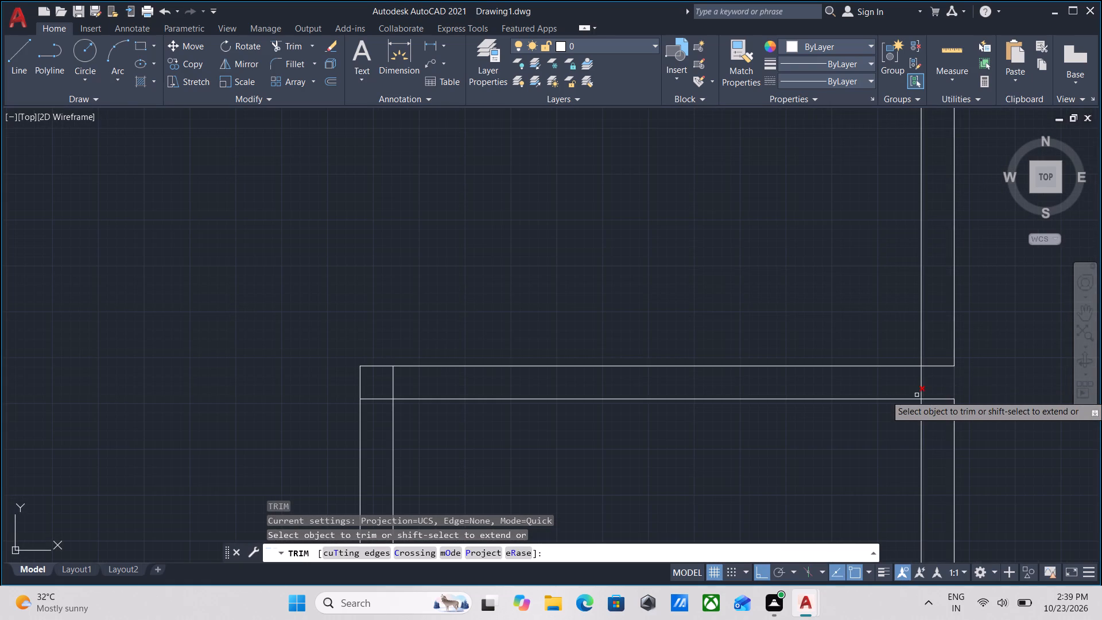
click(936, 412)
click(946, 316)
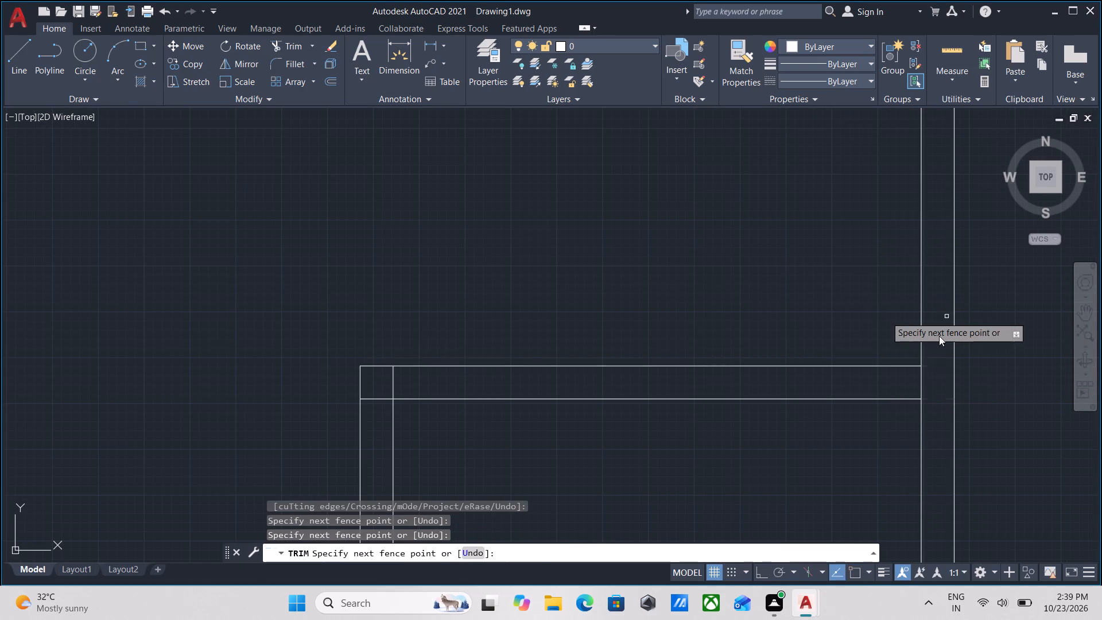
click(929, 378)
click(929, 383)
click(887, 382)
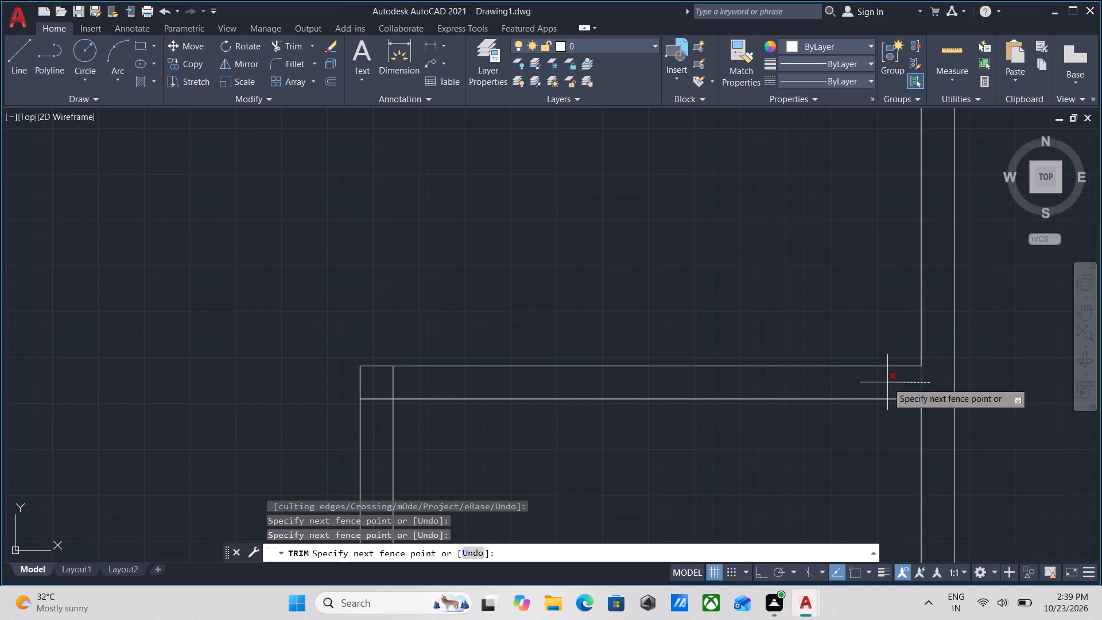
key(Escape)
Trim the overlapping wall lines at the small upper room's top-left and bottom-left corners into clean corners.
scroll(887, 382, down, 3)
middle_drag(839, 290, 854, 306)
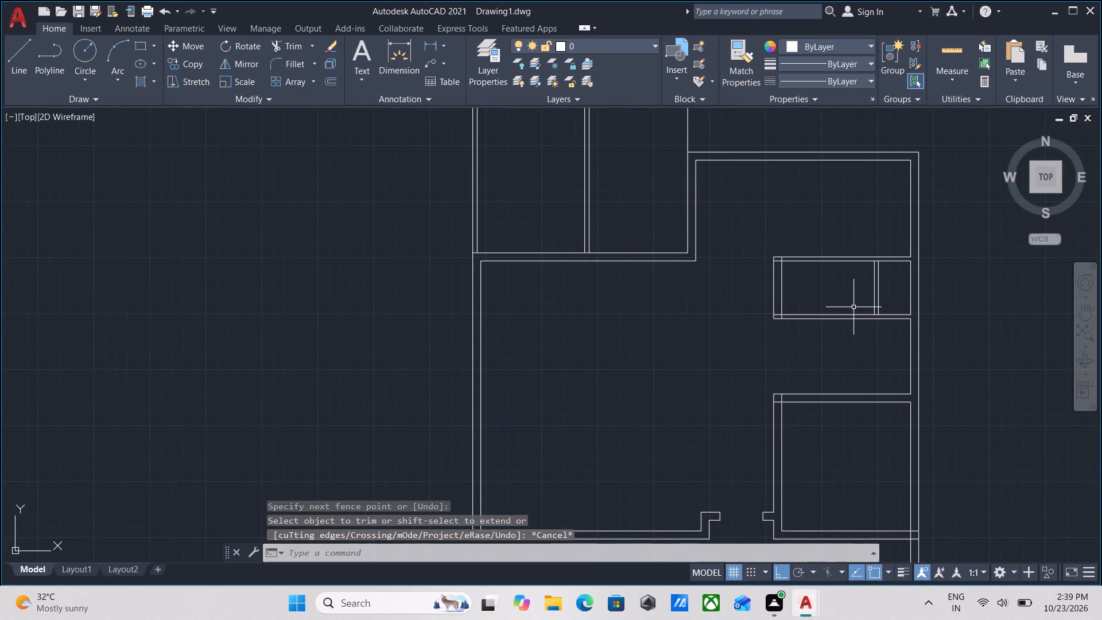
key(Escape)
scroll(802, 312, up, 1)
middle_drag(776, 289, 797, 324)
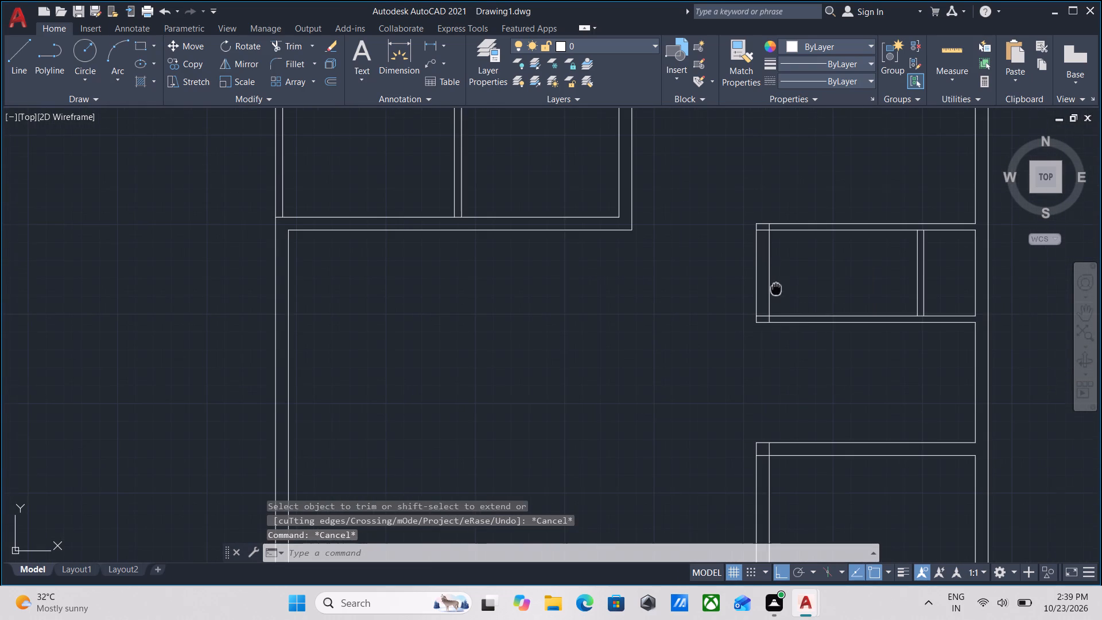
middle_drag(797, 324, 805, 351)
text(tr)
key(Return)
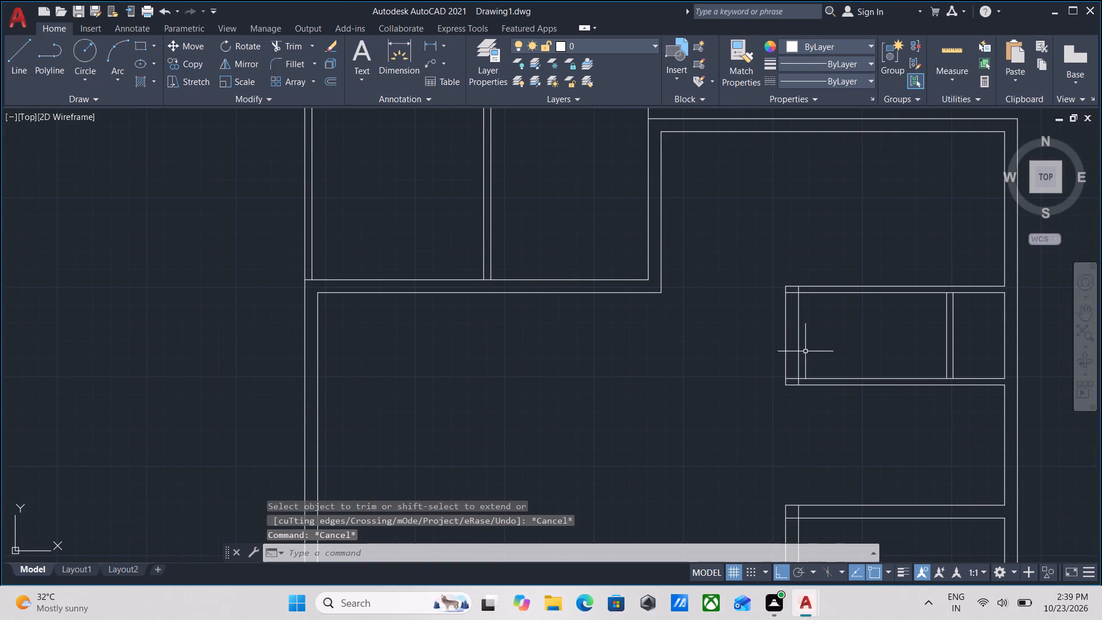
scroll(793, 278, up, 3)
click(828, 324)
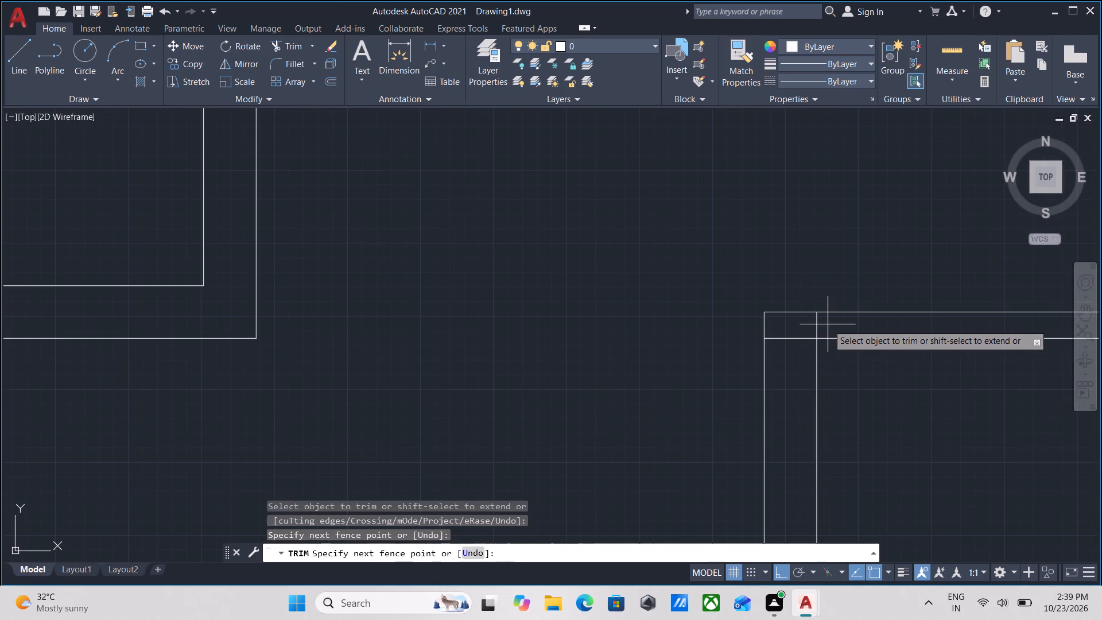
click(802, 329)
click(795, 328)
scroll(793, 408, down, 1)
middle_drag(793, 408, 794, 284)
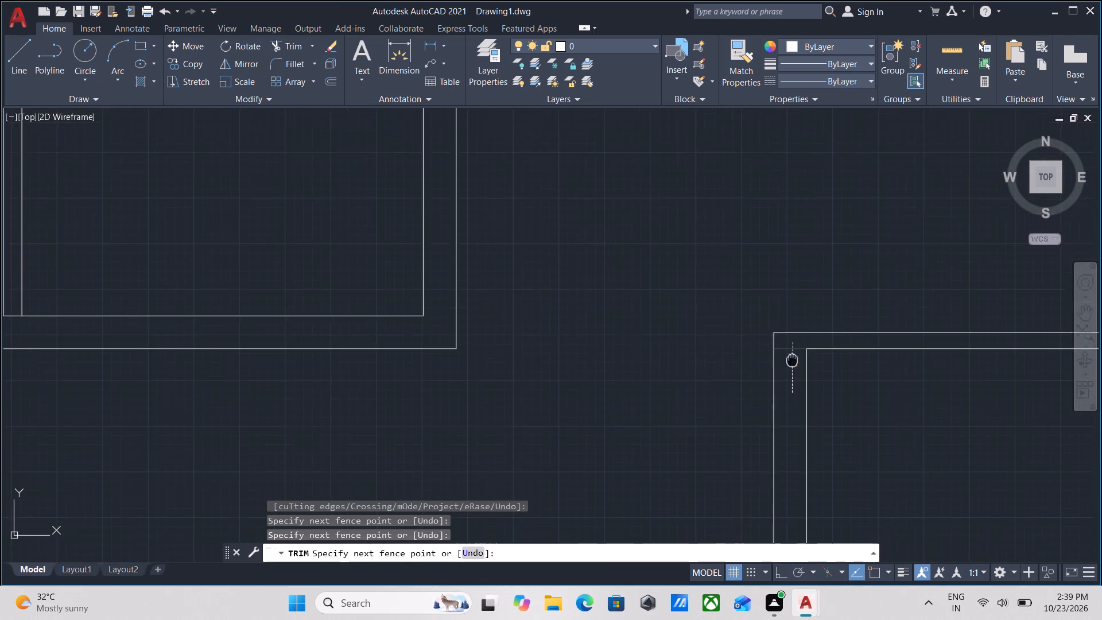
middle_drag(794, 284, 814, 153)
click(812, 333)
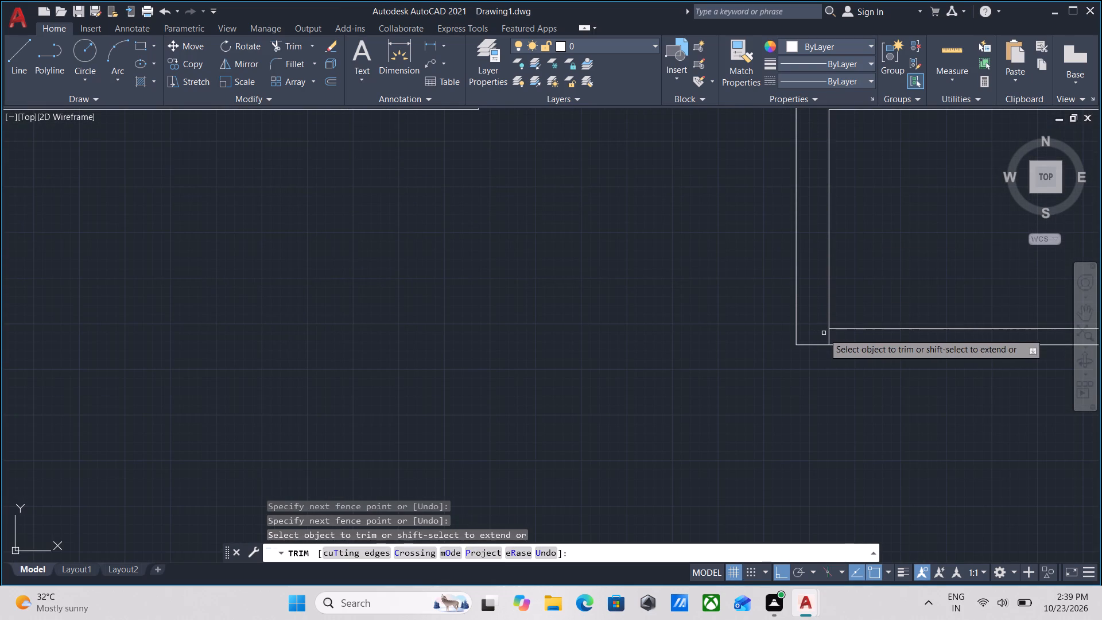
click(847, 334)
click(815, 333)
key(Escape)
scroll(839, 321, down, 3)
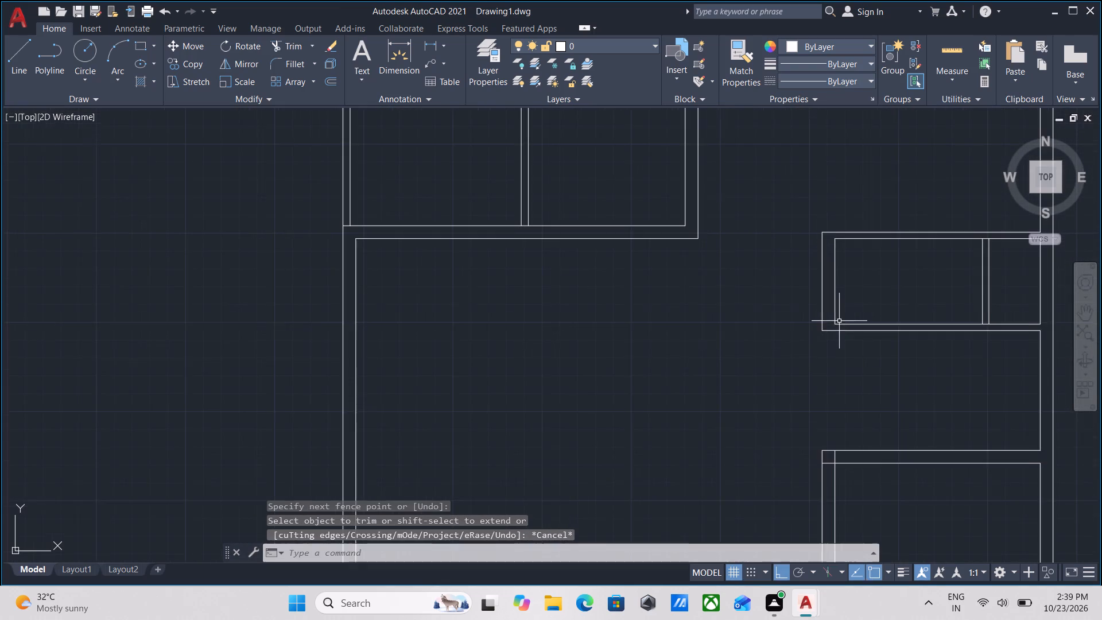
Trim the overlapping wall lines at the lower right room's top-left corner into a clean corner.
middle_drag(839, 321, 774, 250)
scroll(808, 396, up, 2)
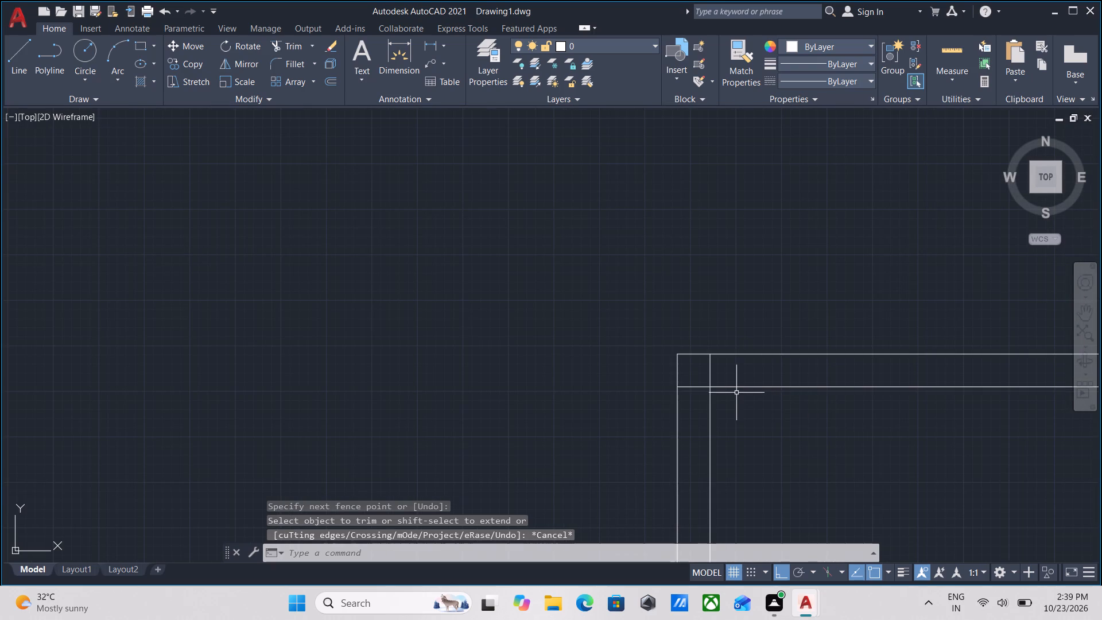
text(tr)
key(Return)
scroll(724, 381, up, 1)
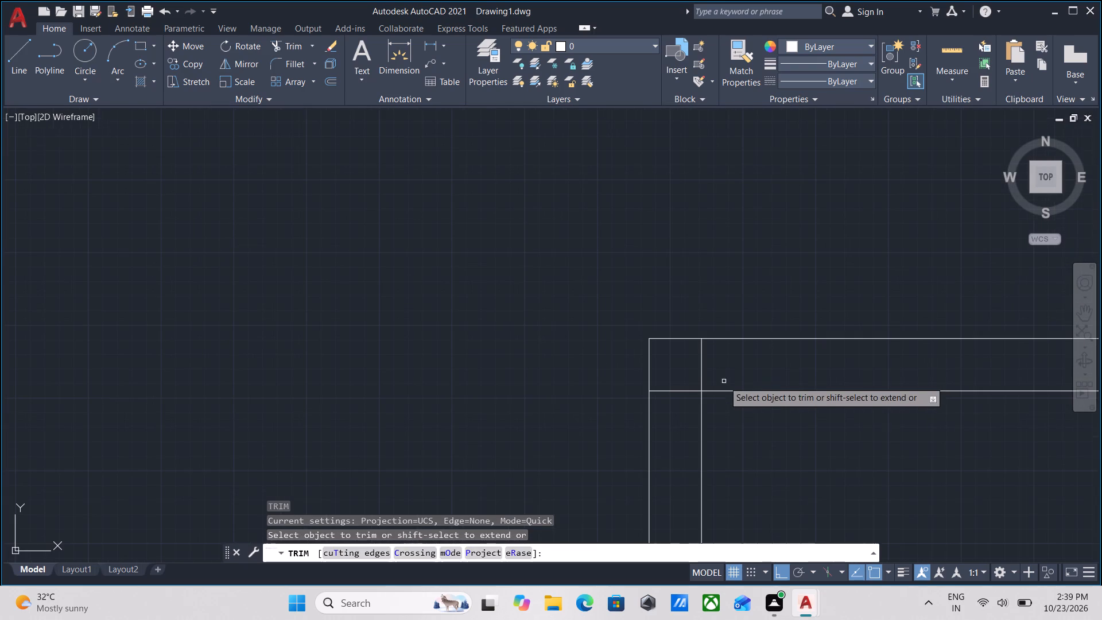
click(724, 371)
click(677, 367)
click(677, 375)
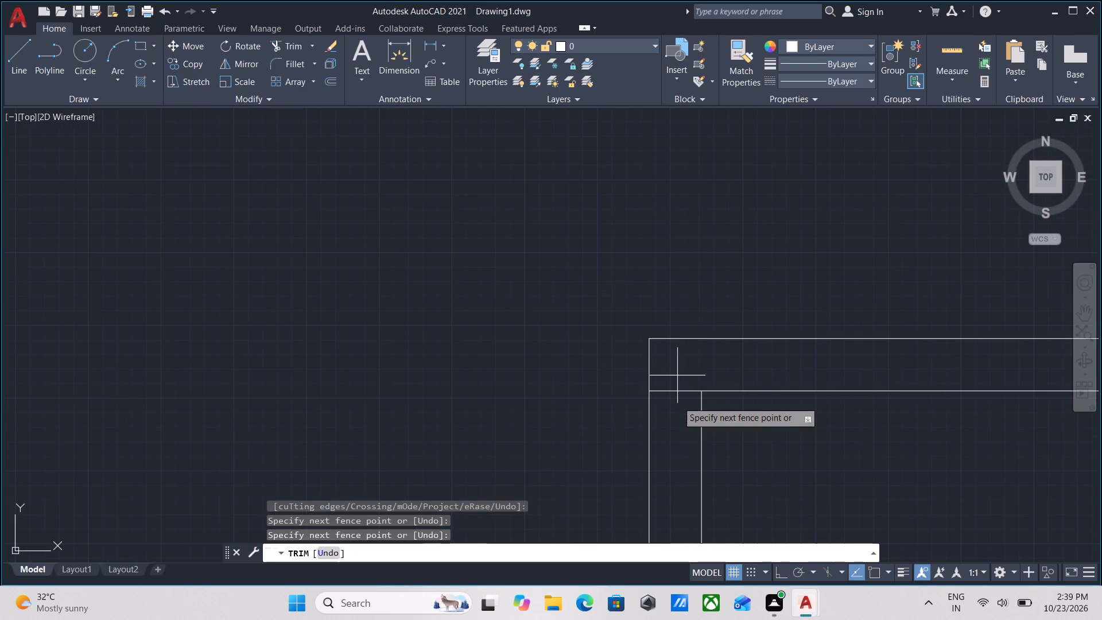
click(677, 413)
key(Escape)
scroll(688, 401, down, 4)
scroll(737, 336, down, 1)
middle_drag(737, 336, 739, 339)
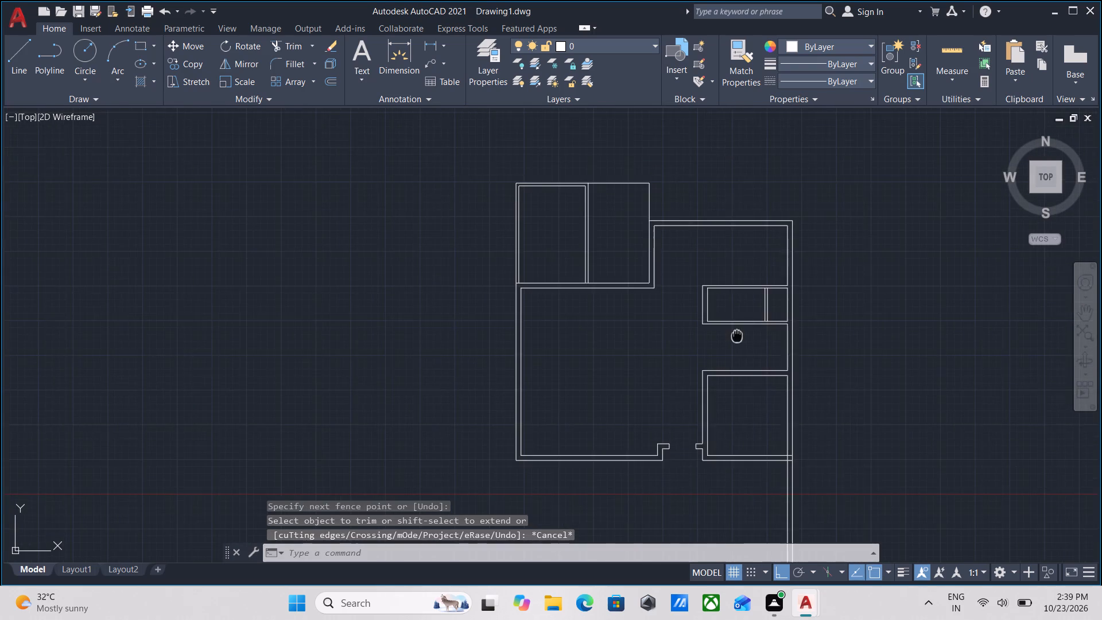
Examine the partitioned small upper room and the overall wall layout for leftover or unclean wall lines.
middle_drag(739, 339, 756, 380)
scroll(759, 379, up, 3)
scroll(759, 379, down, 2)
middle_drag(759, 379, 819, 394)
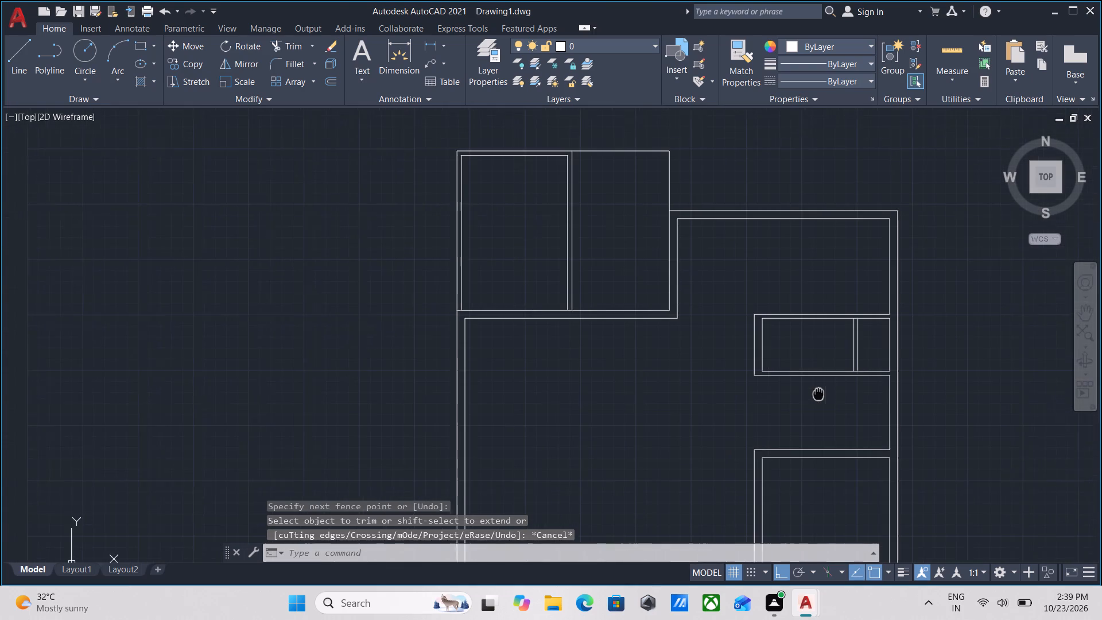
middle_drag(819, 394, 819, 394)
scroll(841, 364, up, 3)
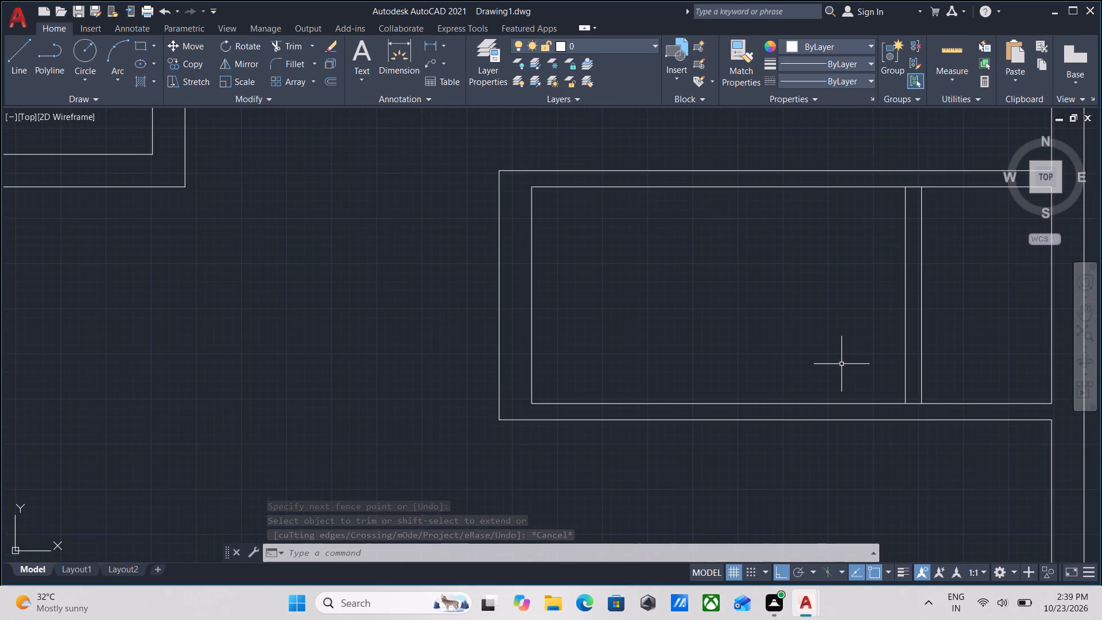
scroll(898, 401, down, 1)
middle_drag(898, 401, 862, 400)
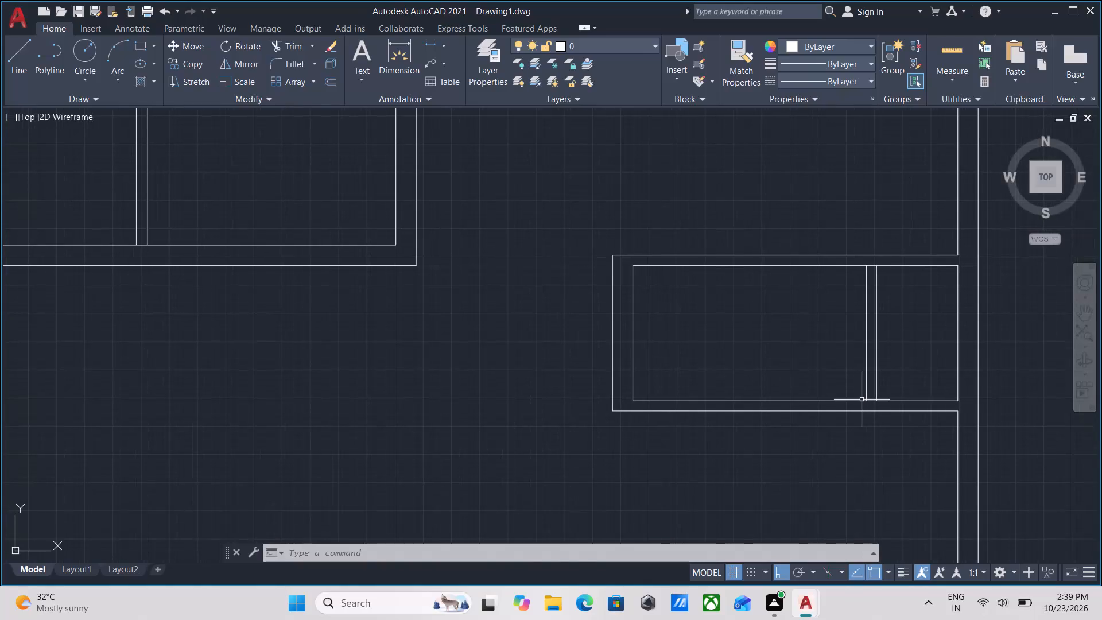
scroll(909, 361, down, 1)
middle_drag(913, 362, 956, 342)
scroll(944, 348, down, 1)
scroll(871, 373, down, 2)
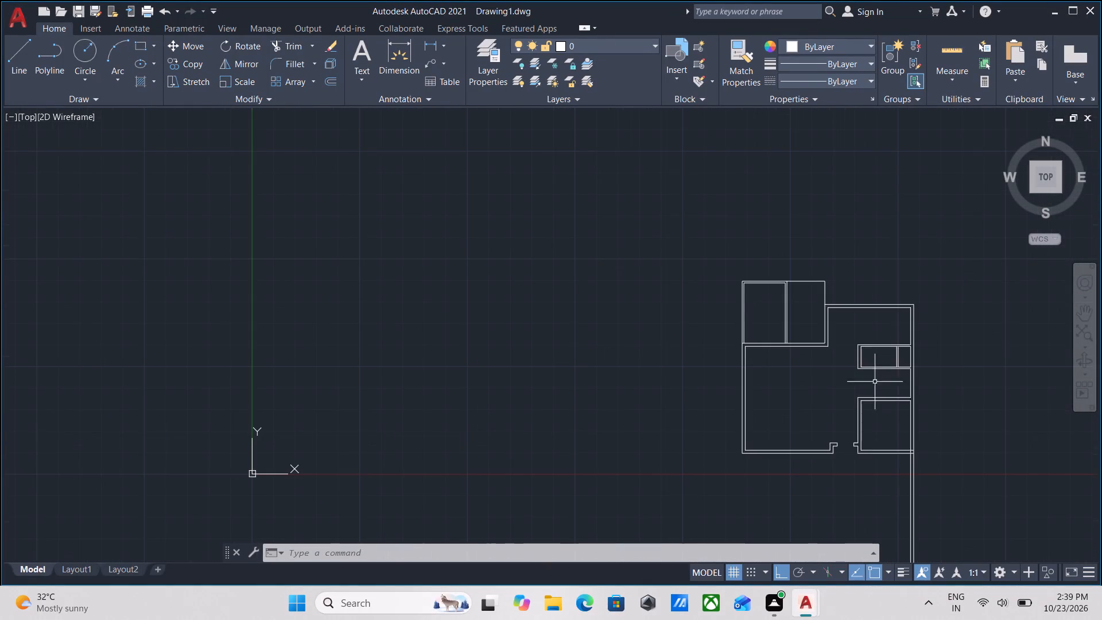
middle_drag(878, 399, 885, 396)
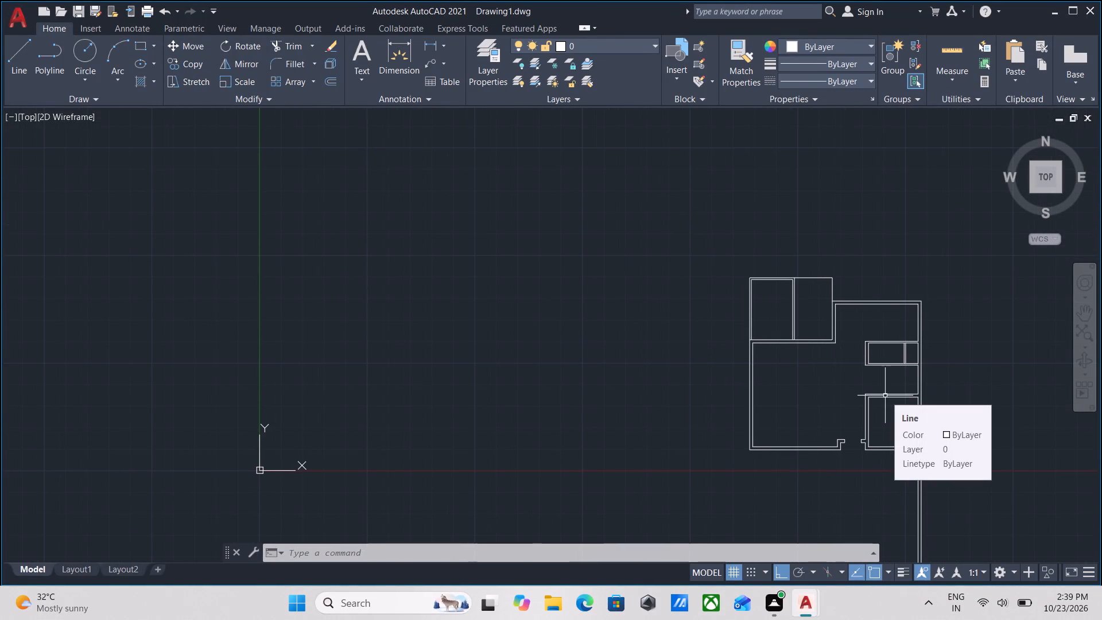
scroll(837, 406, up, 2)
scroll(837, 406, down, 1)
middle_drag(837, 406, 848, 393)
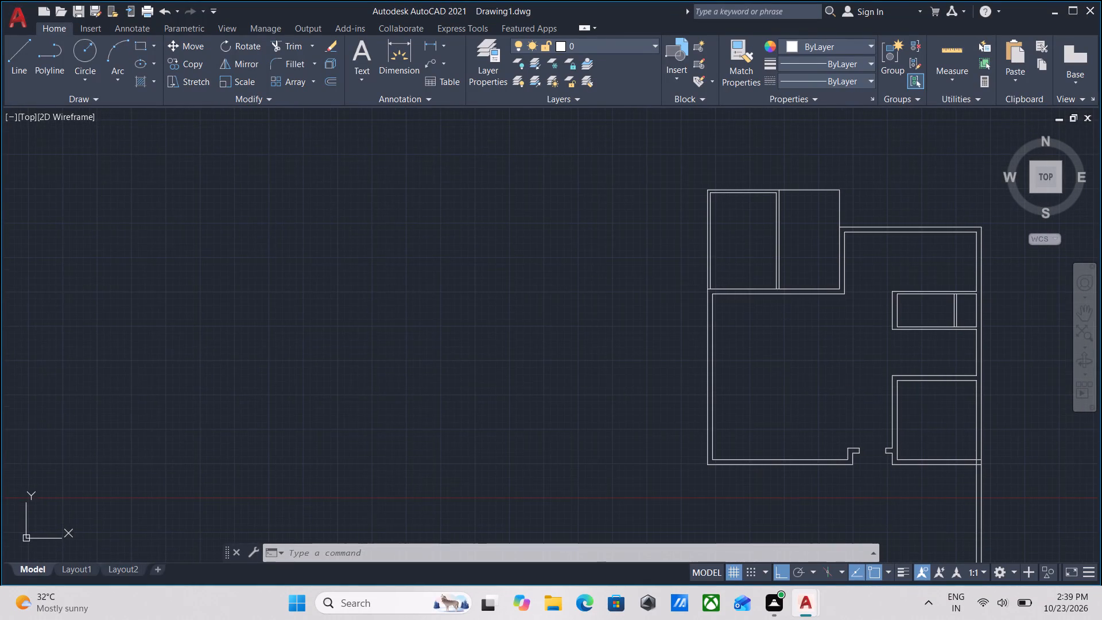
Insert the Door - Imperial block from the architectural tool palette in the empty space left of the floor plan.
text(tp)
key(Return)
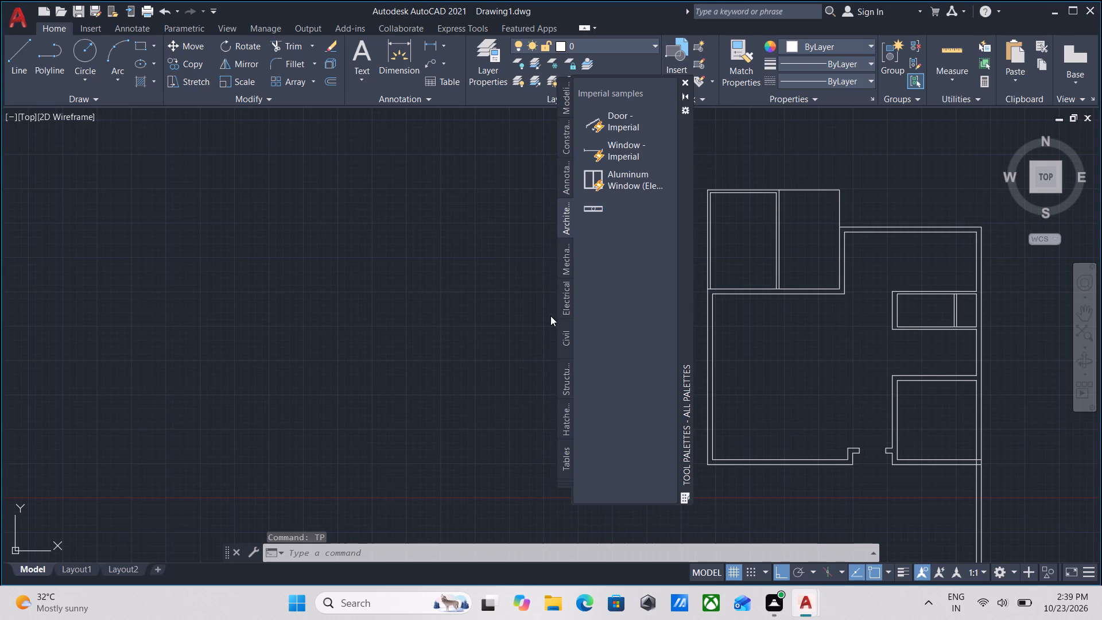
click(616, 123)
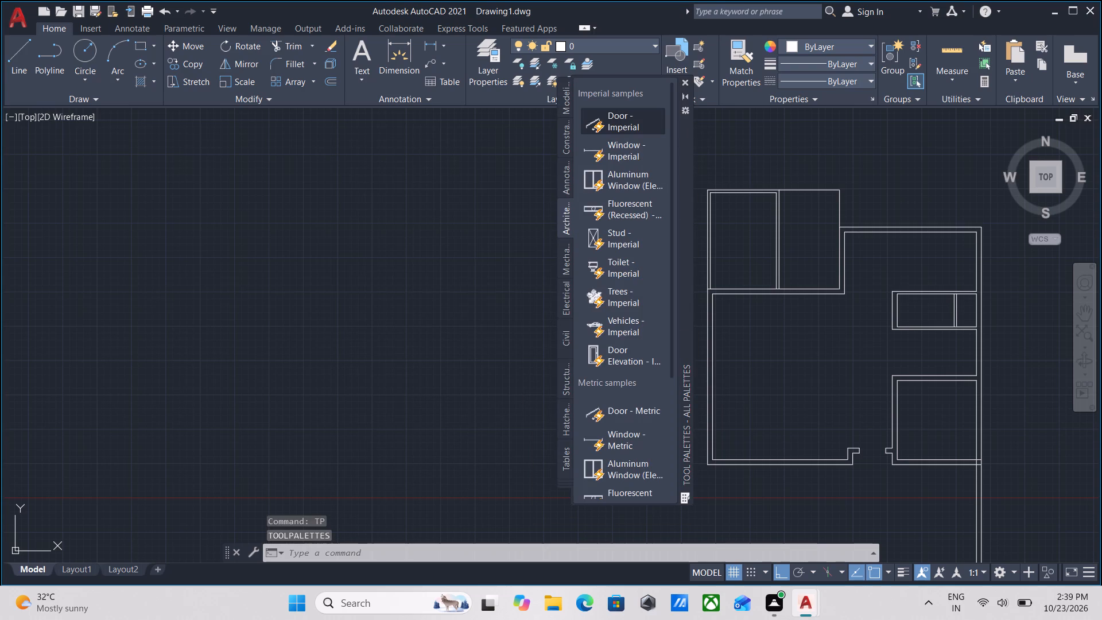
click(455, 306)
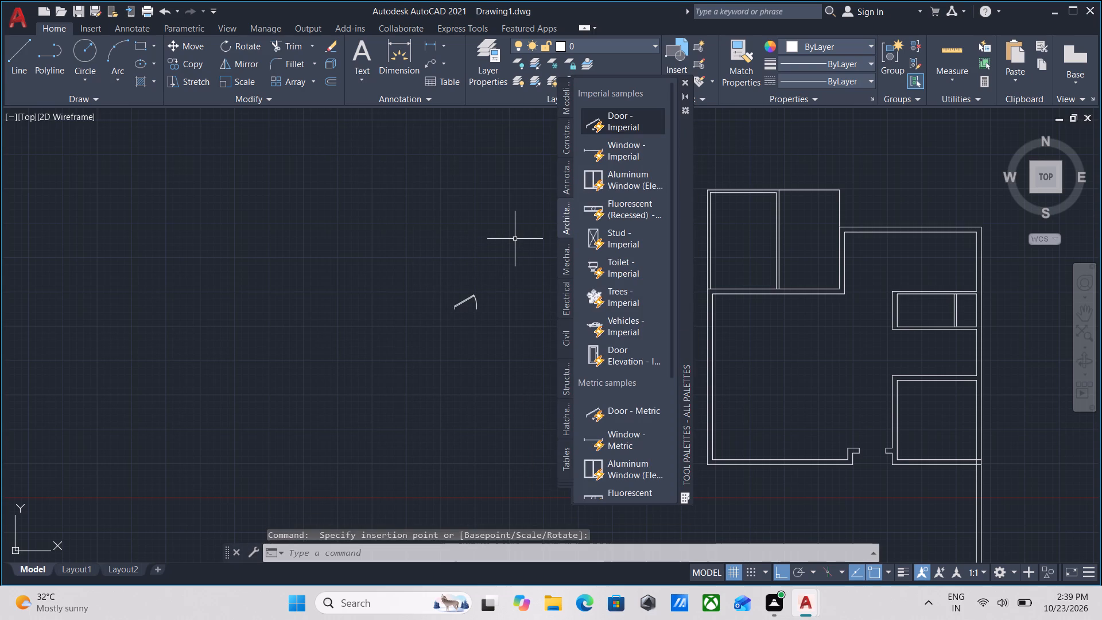
key(Escape)
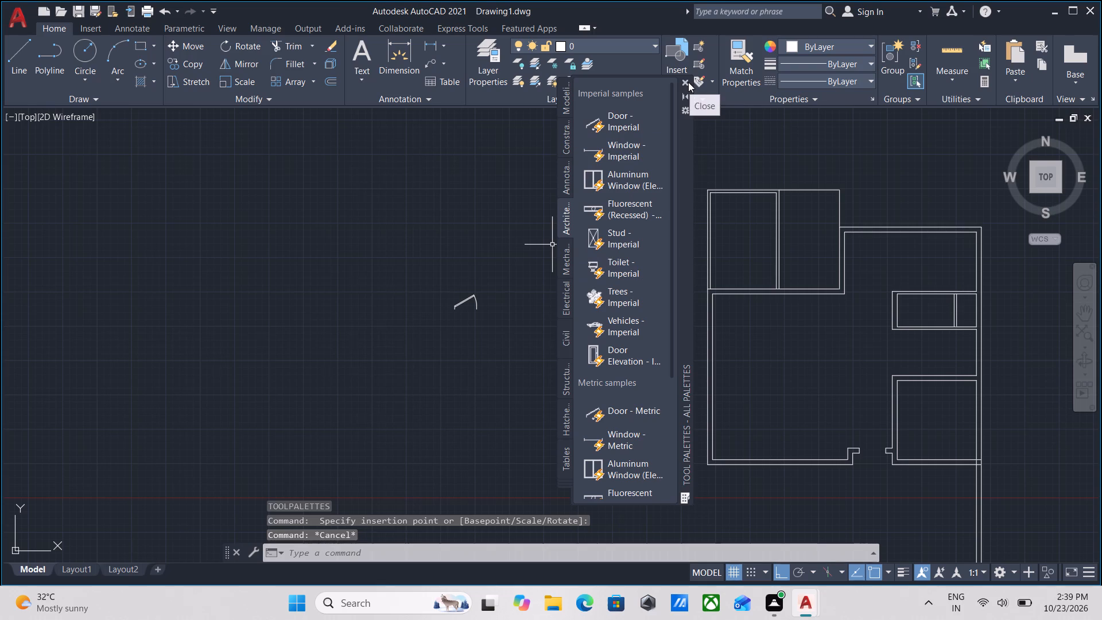
click(688, 82)
Create two new layers named walls and doors.
scroll(501, 320, up, 1)
middle_drag(498, 321, 510, 333)
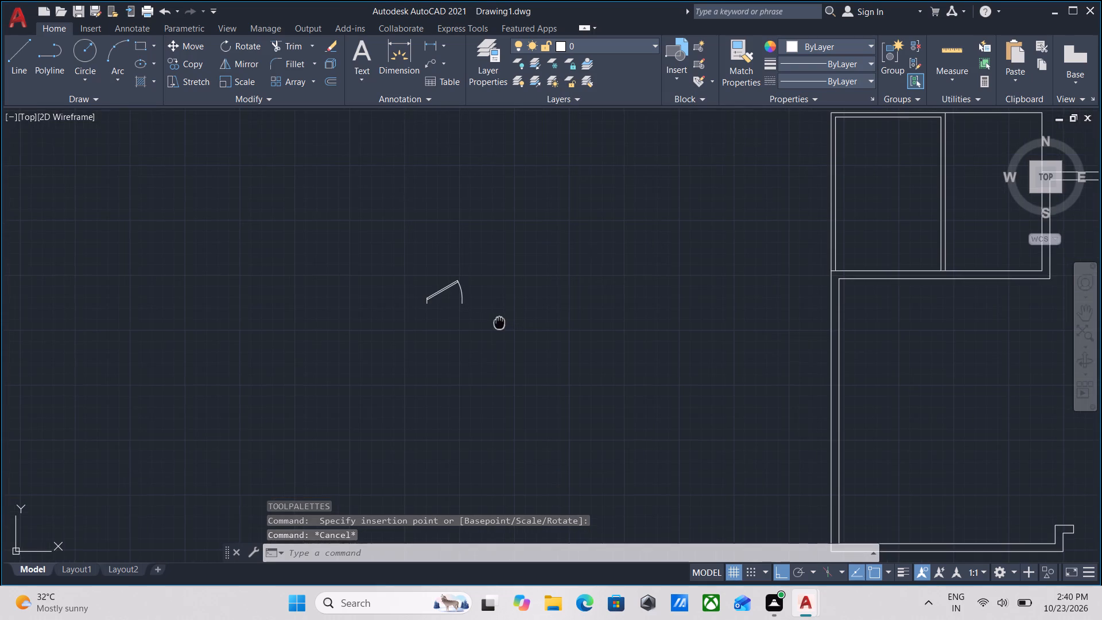
middle_drag(510, 333, 536, 348)
click(520, 335)
click(468, 285)
scroll(468, 286, up, 3)
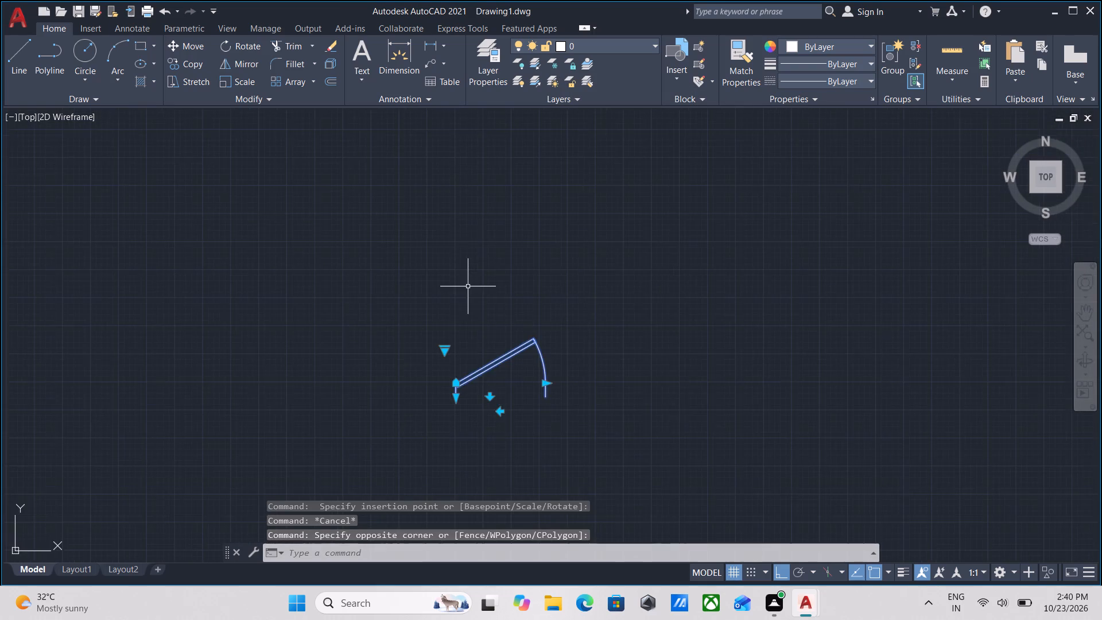
middle_drag(518, 312, 612, 324)
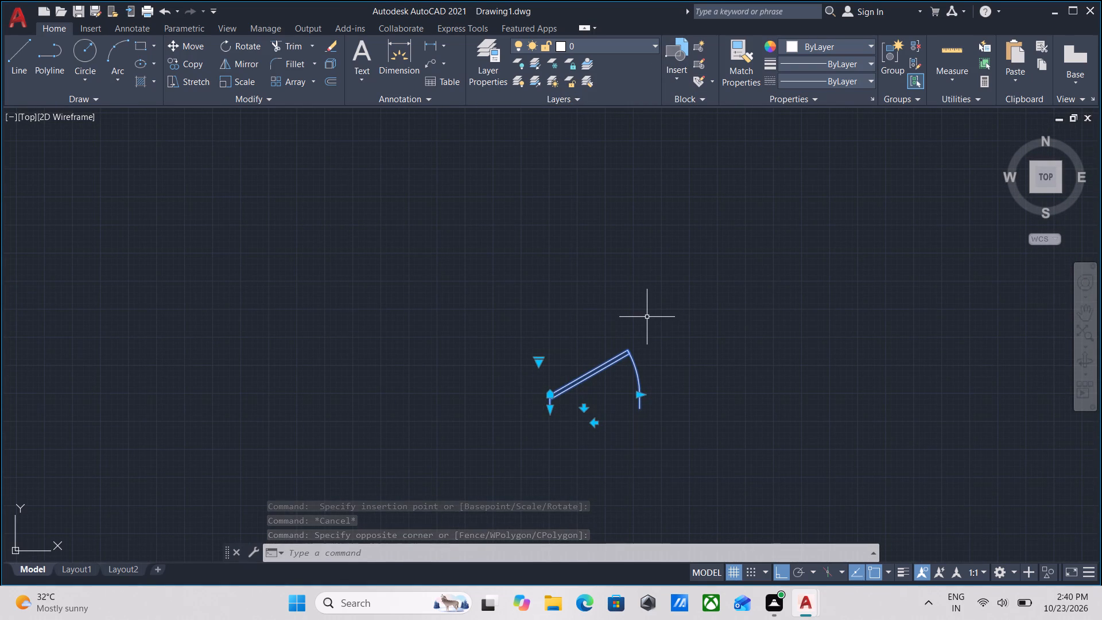
middle_drag(612, 389, 626, 384)
scroll(626, 384, up, 2)
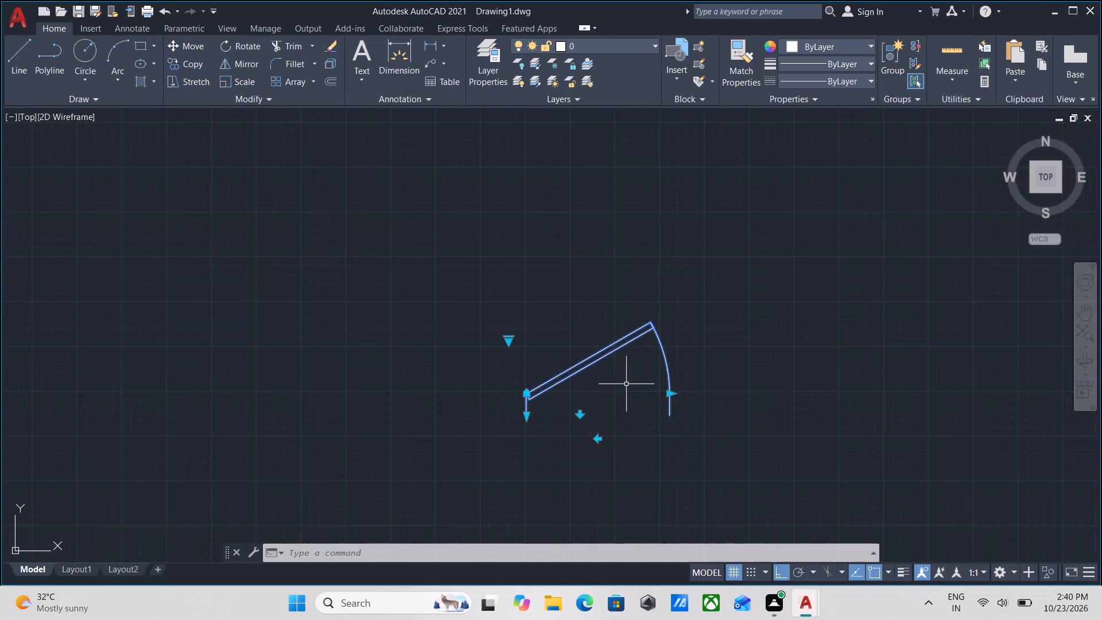
double_click(488, 44)
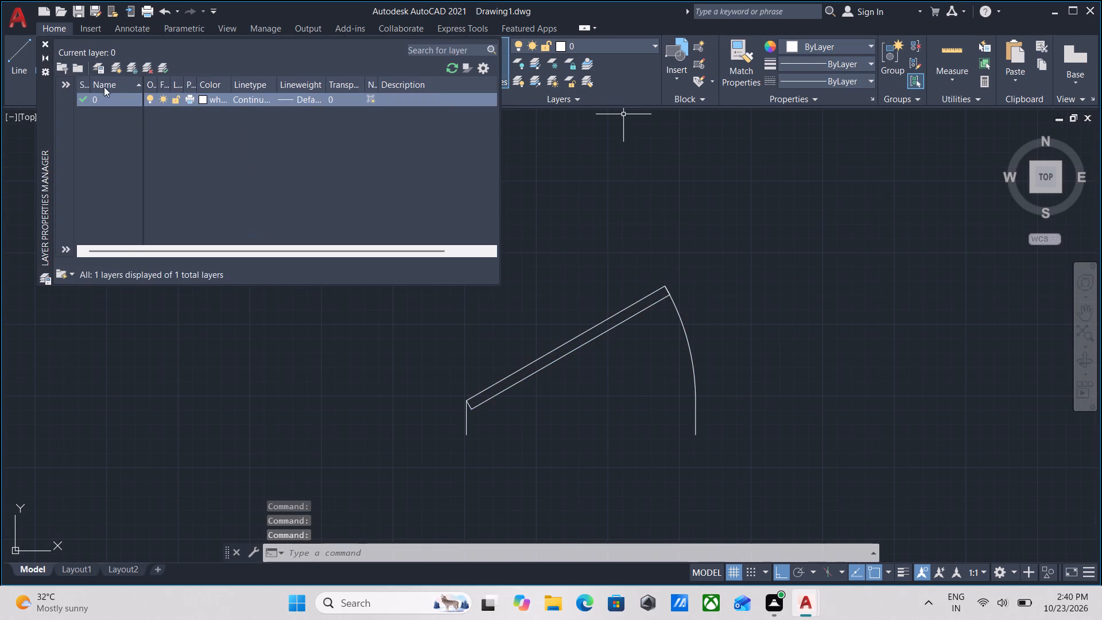
click(113, 68)
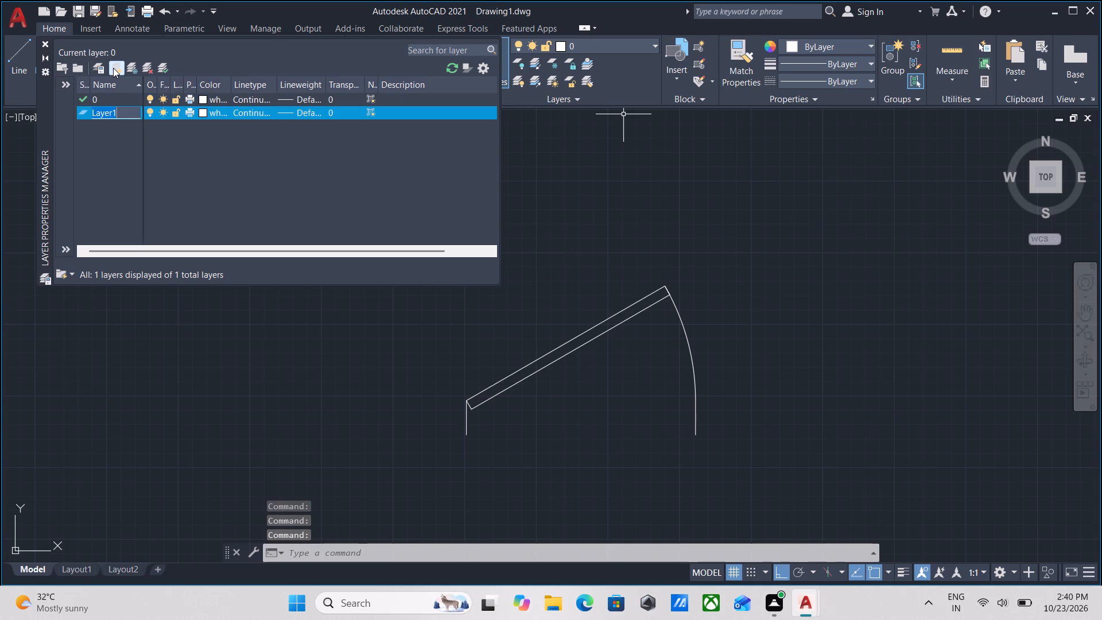
text(wall)
key(s)
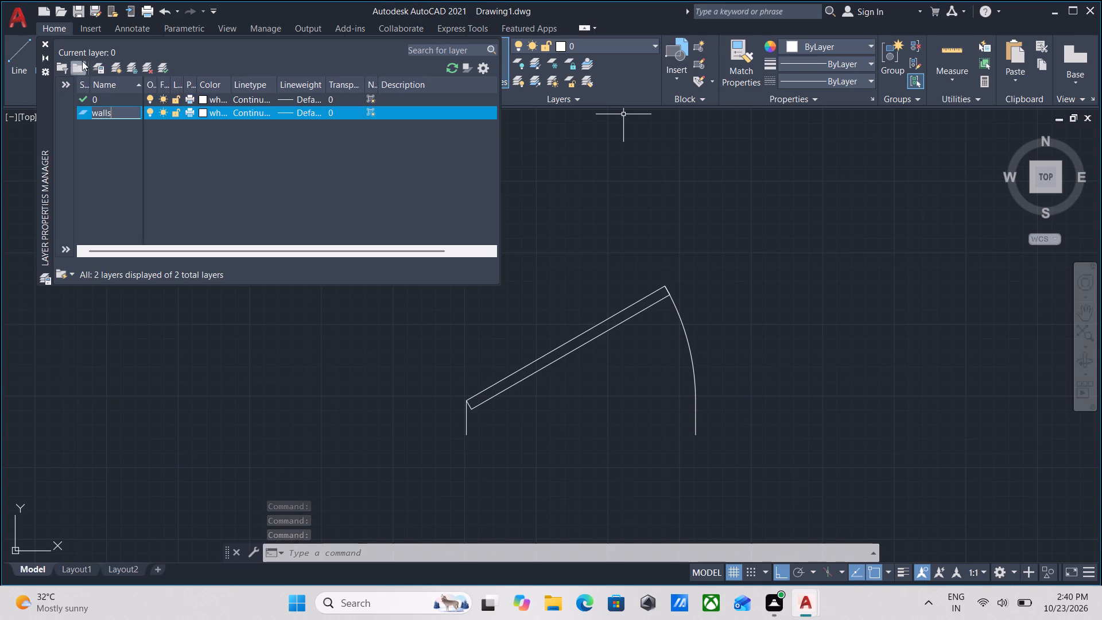
click(118, 68)
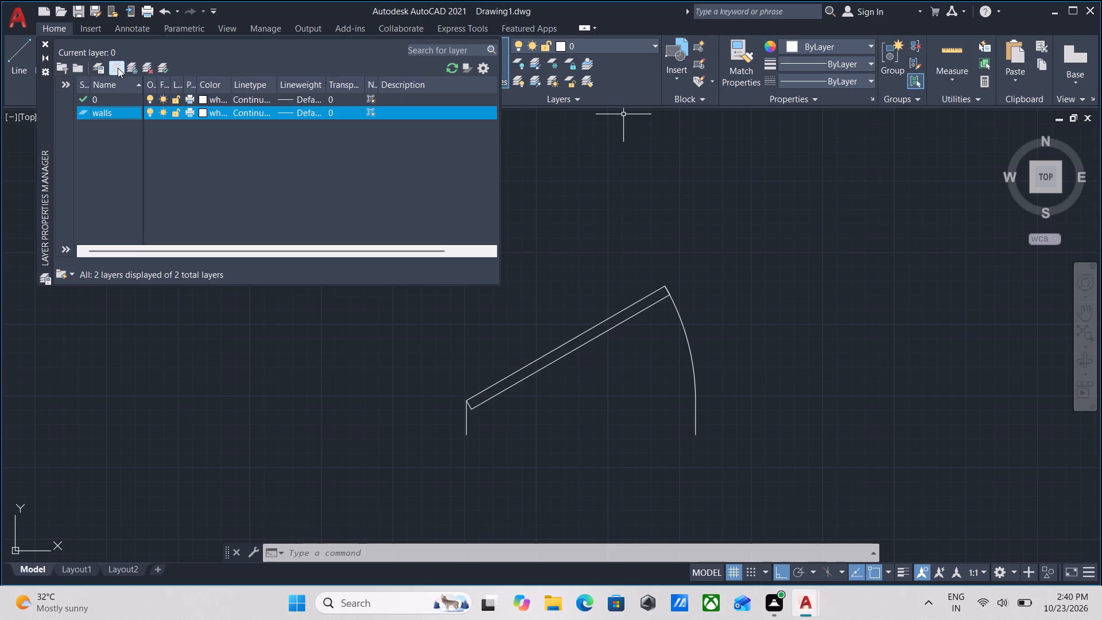
text(doors)
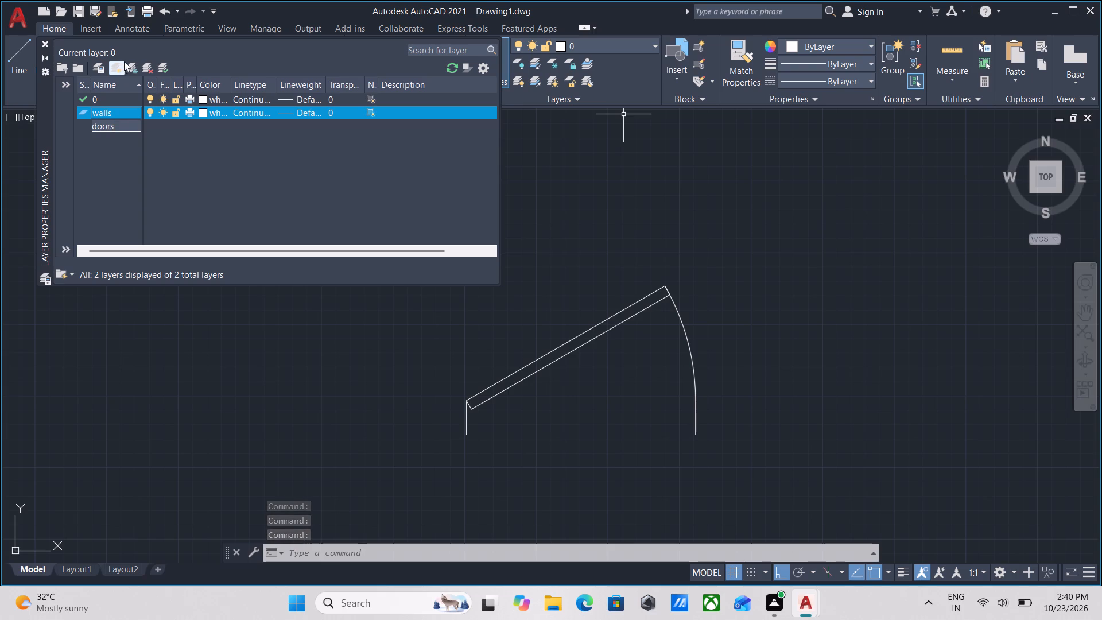
Add a further layer named windows, leaving its color as white.
click(117, 67)
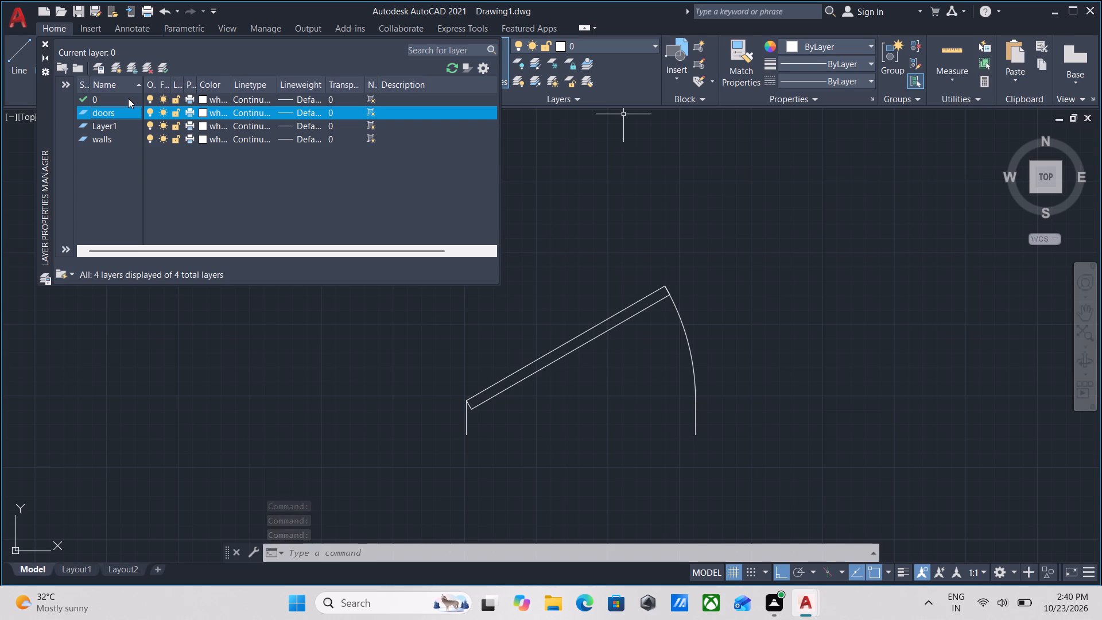
key(w)
key(i)
text(ndoe)
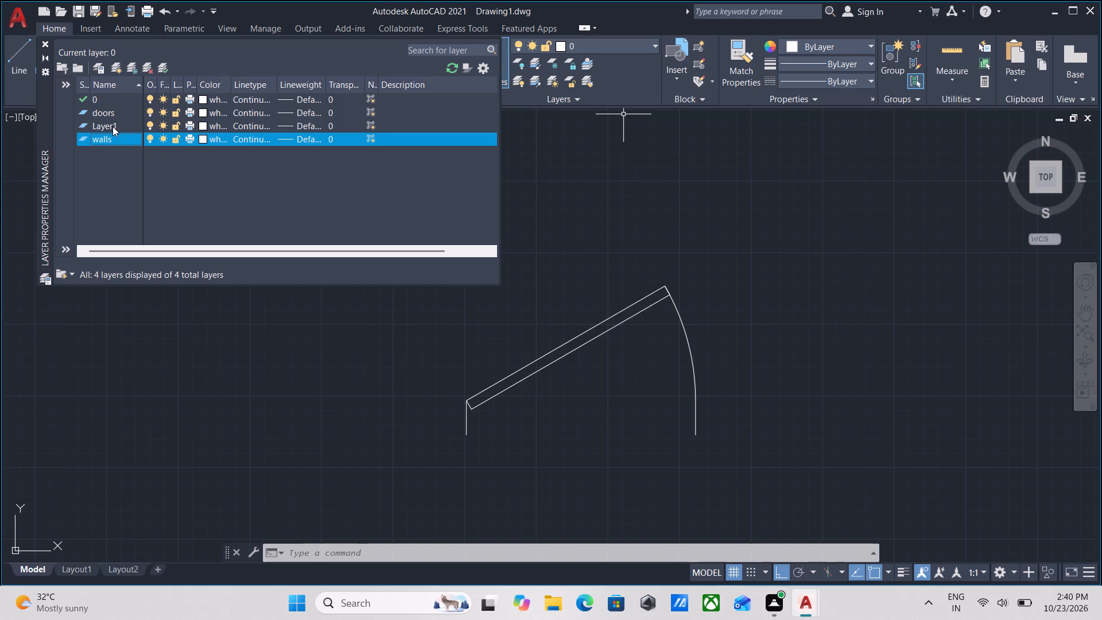
click(115, 68)
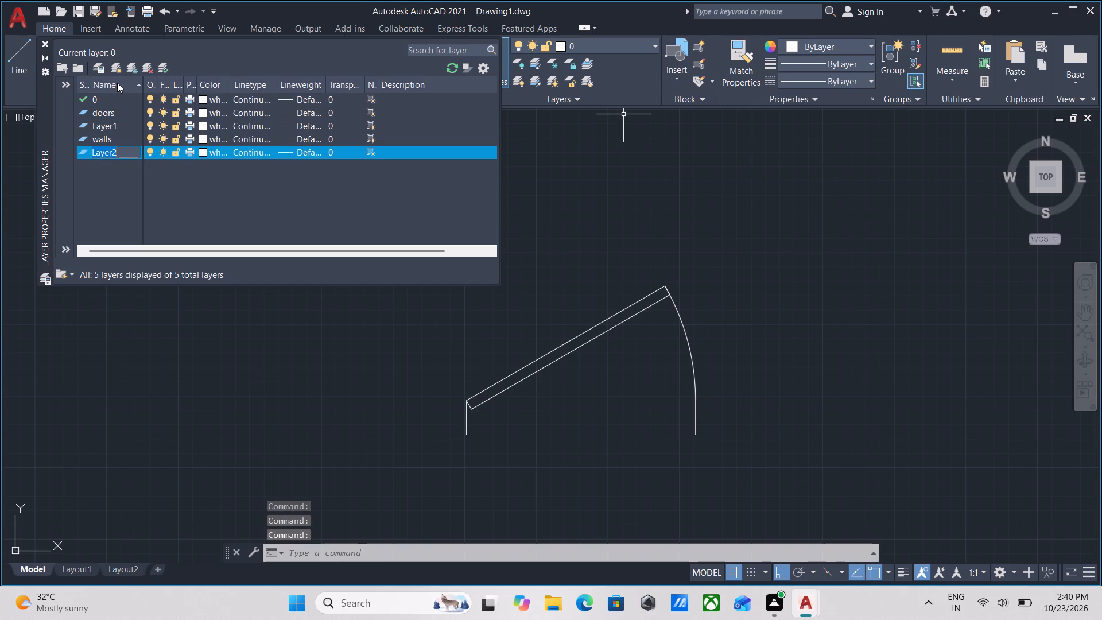
key(w)
key(i)
text(ndoe)
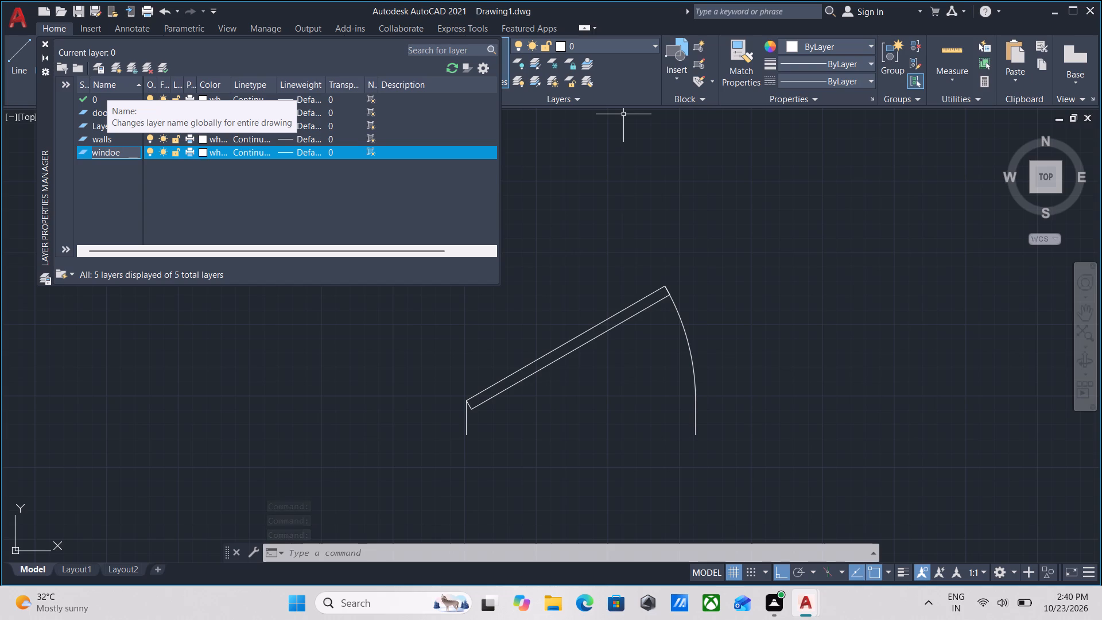
key(BackSpace)
text(ws)
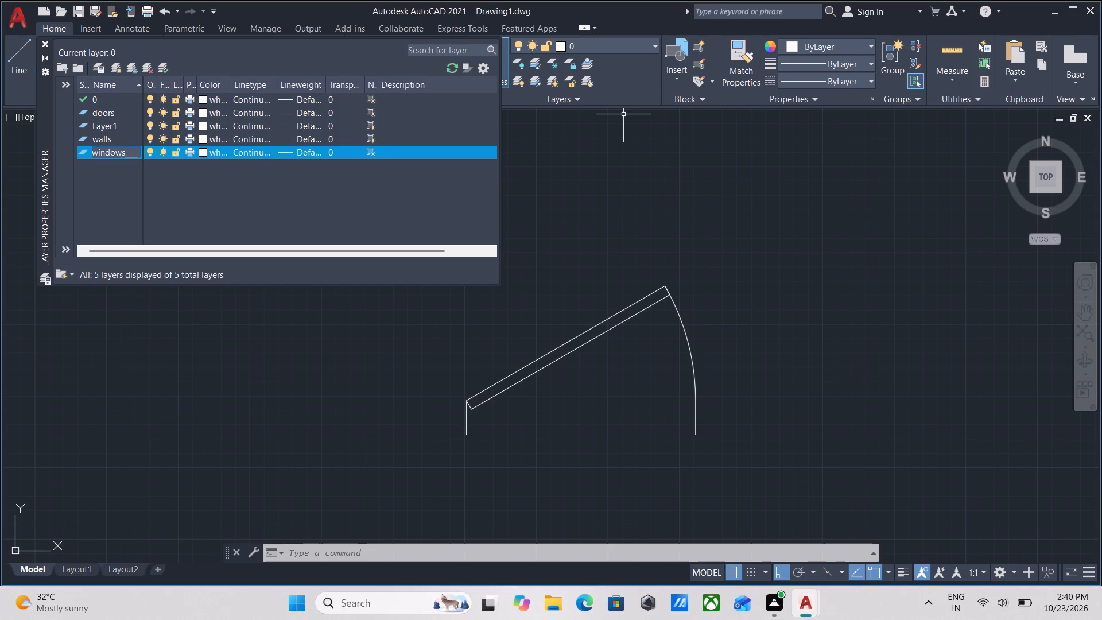
click(203, 154)
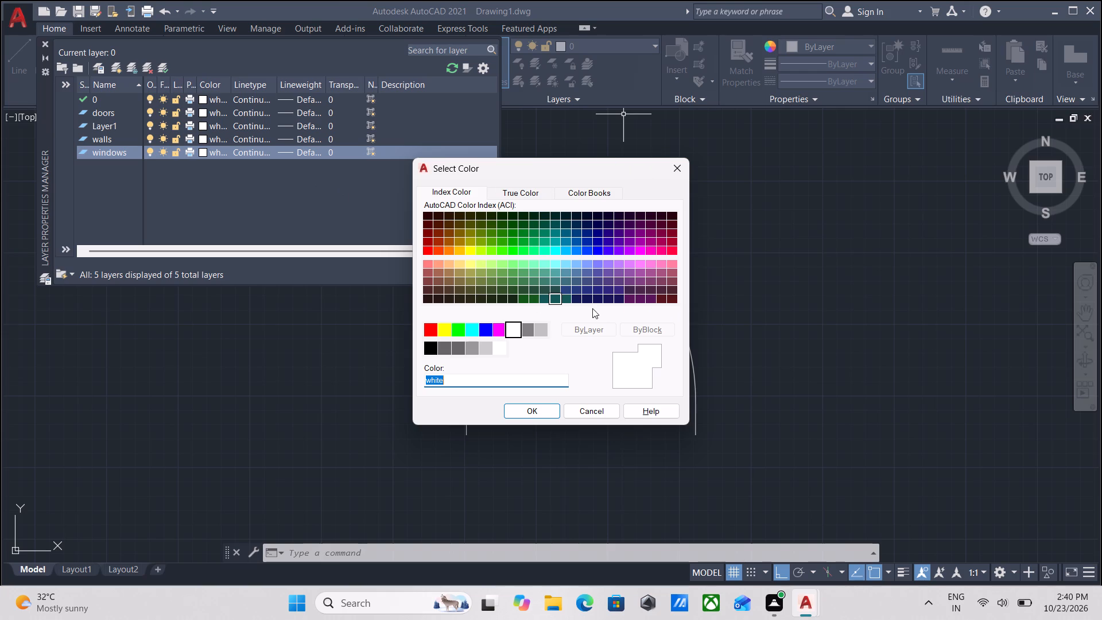
click(678, 166)
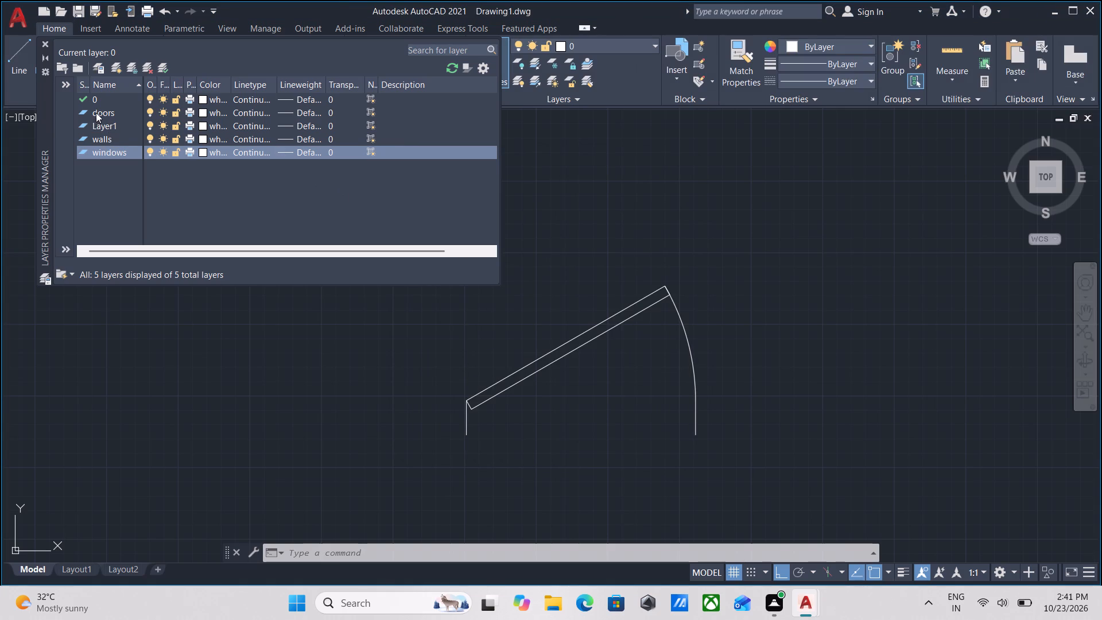
Set the doors layer's color to red and close the layer manager.
click(96, 111)
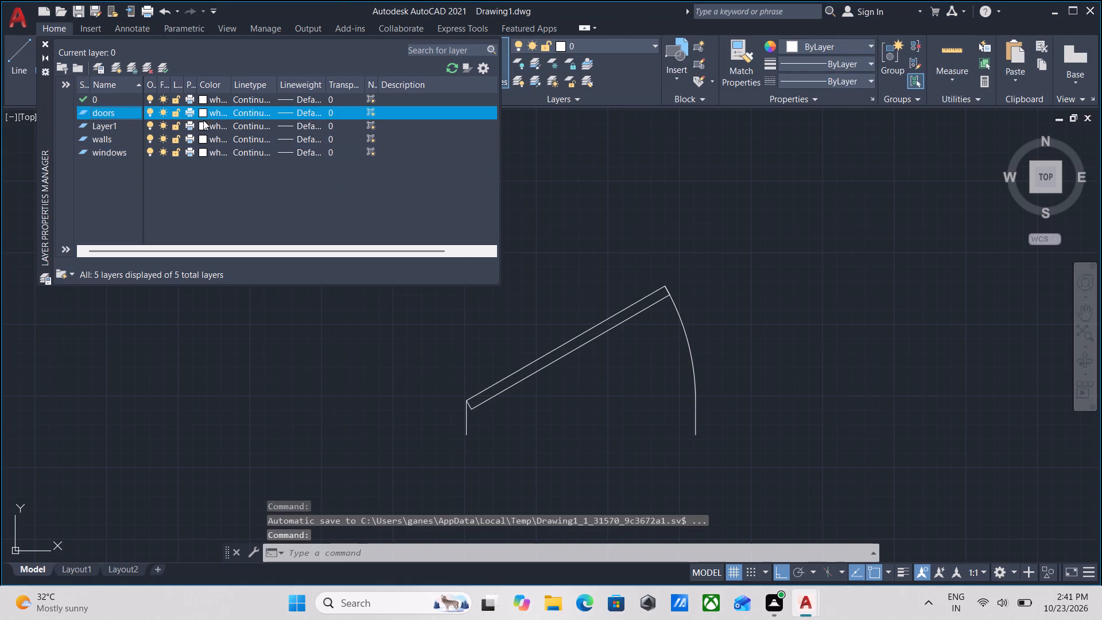
click(203, 111)
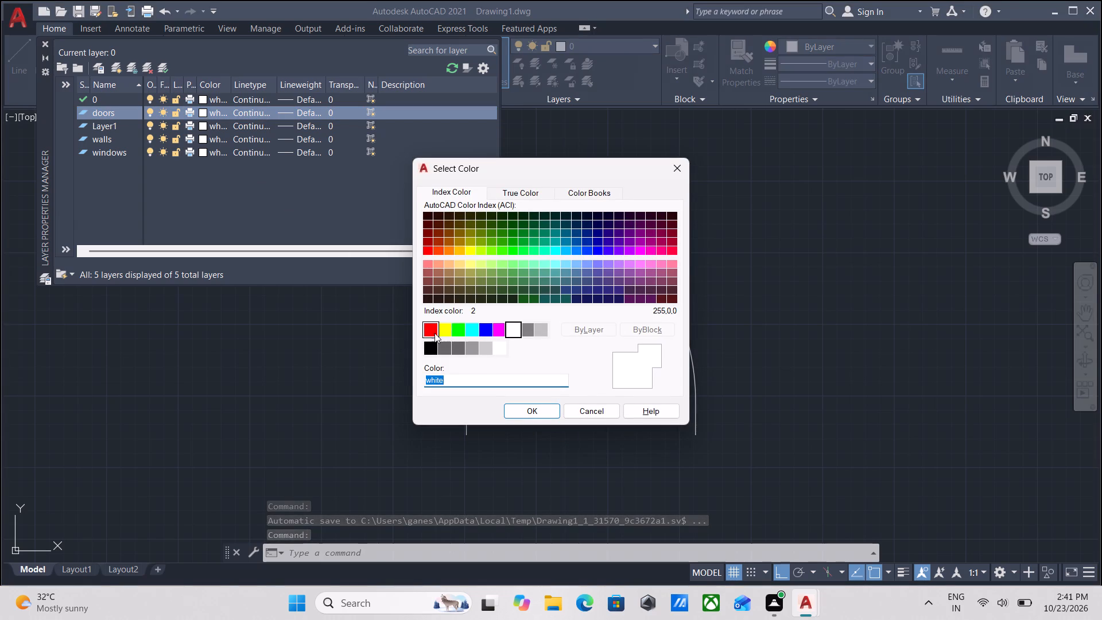
click(429, 333)
click(515, 410)
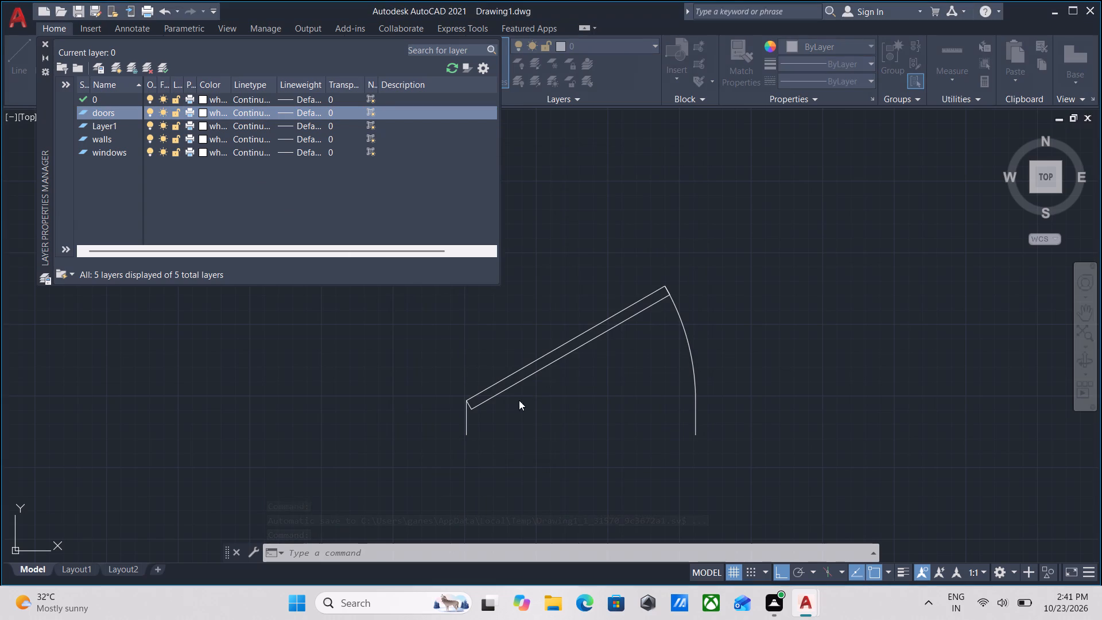
click(46, 44)
Change the inserted door block's swing so its leaf stands fully open, perpendicular to the opening.
drag(633, 416, 626, 407)
click(506, 286)
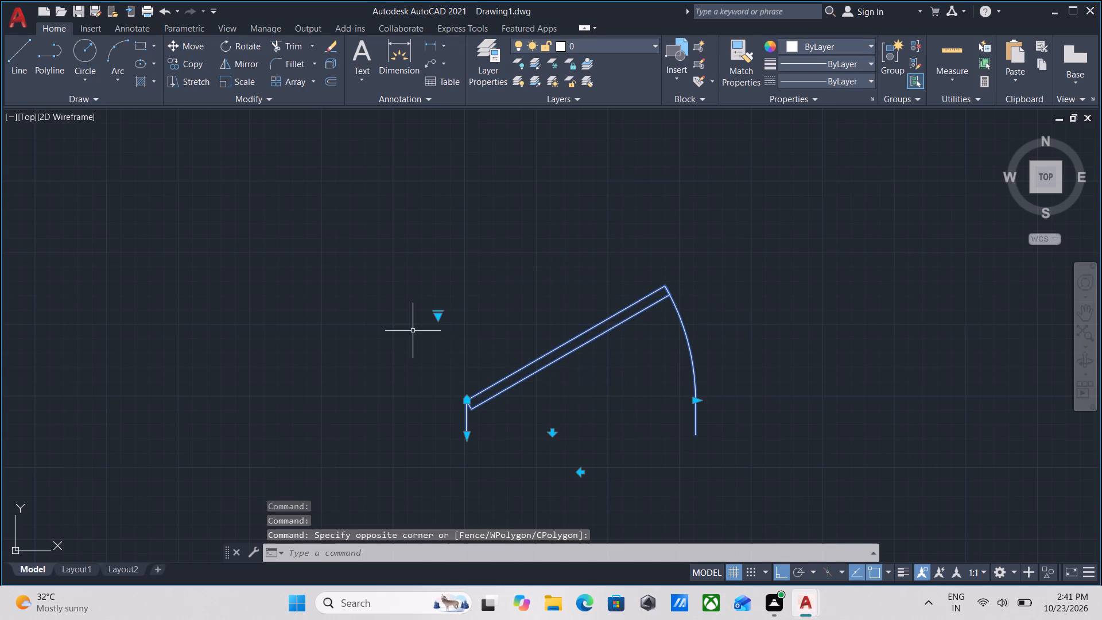
click(437, 317)
click(490, 367)
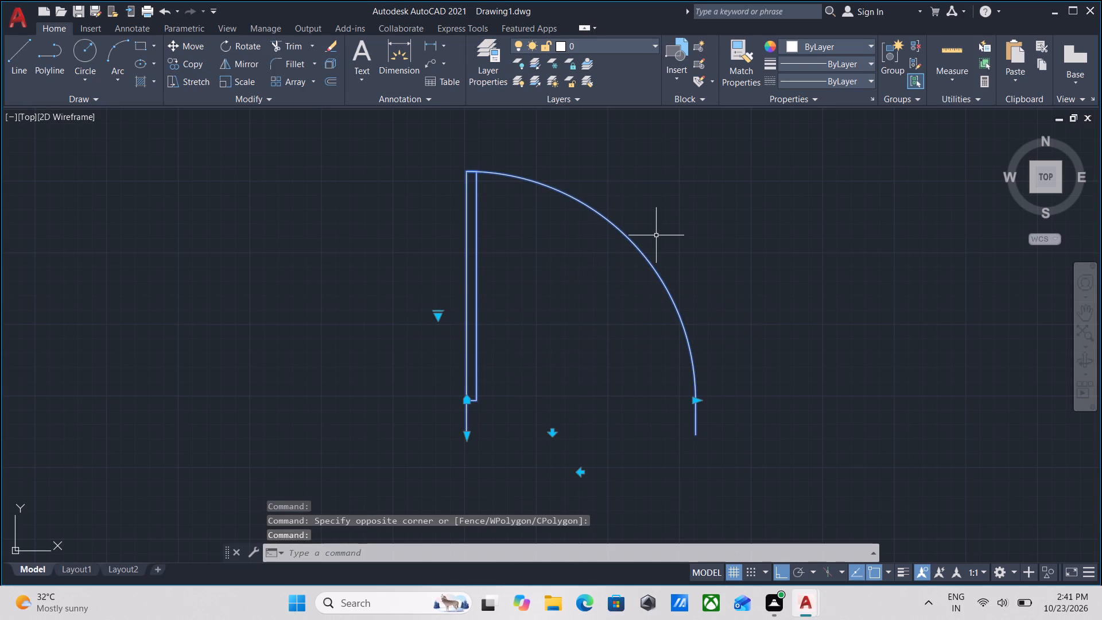
Explode the door block into separate lines and an arc.
key(x)
key(Return)
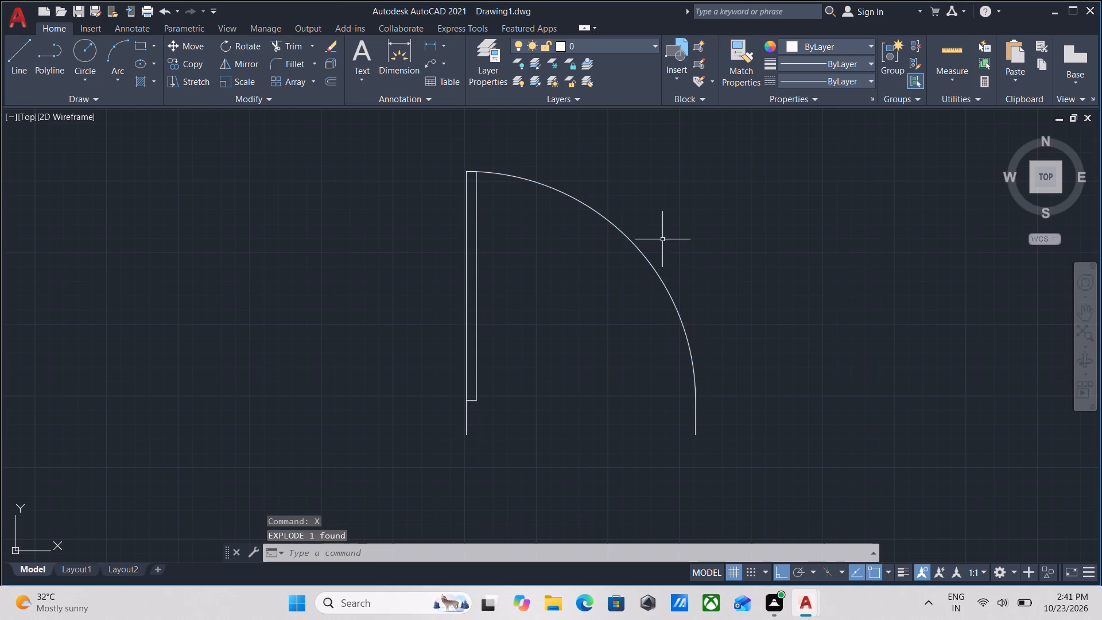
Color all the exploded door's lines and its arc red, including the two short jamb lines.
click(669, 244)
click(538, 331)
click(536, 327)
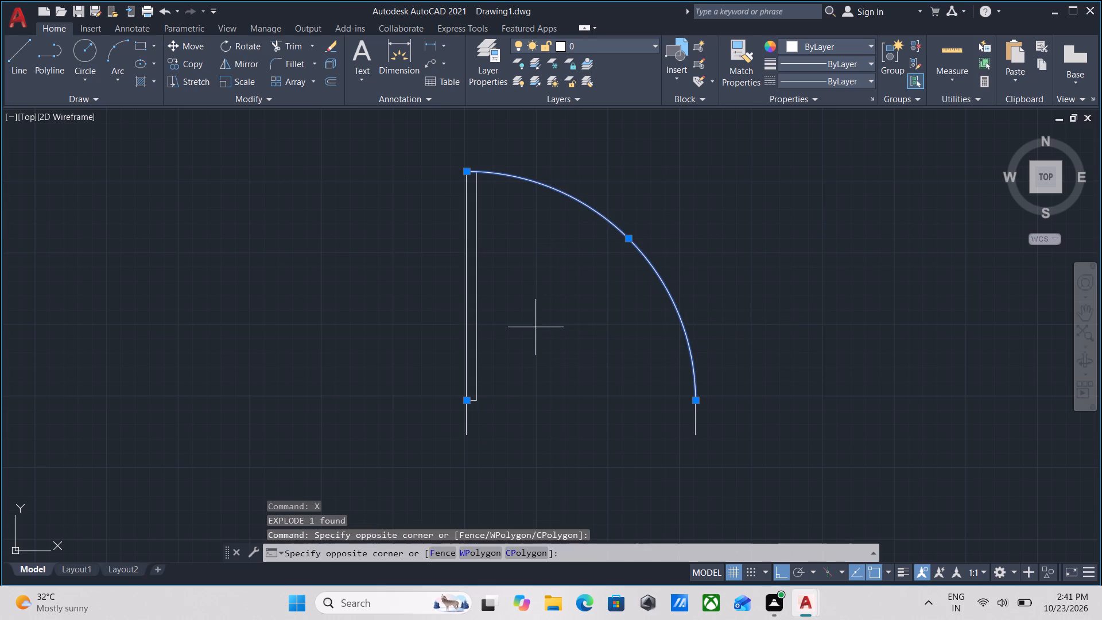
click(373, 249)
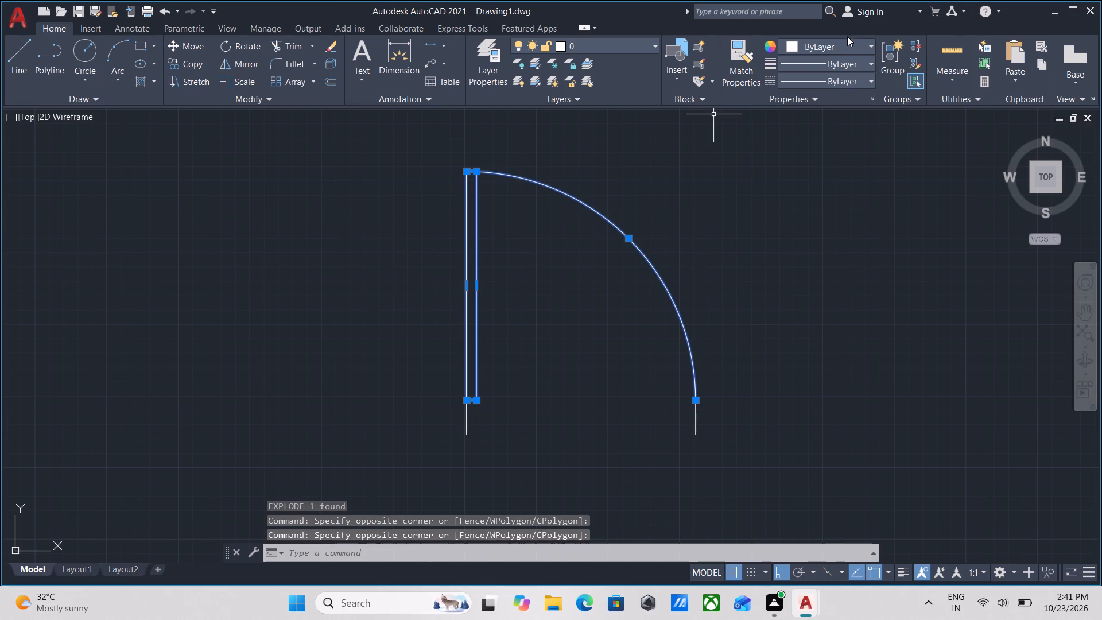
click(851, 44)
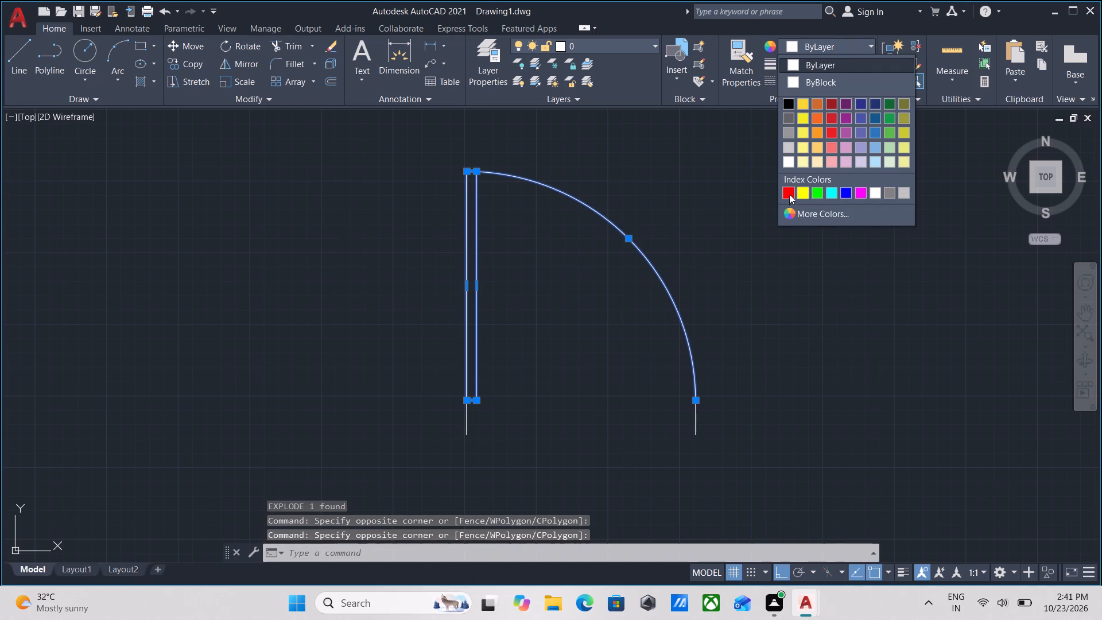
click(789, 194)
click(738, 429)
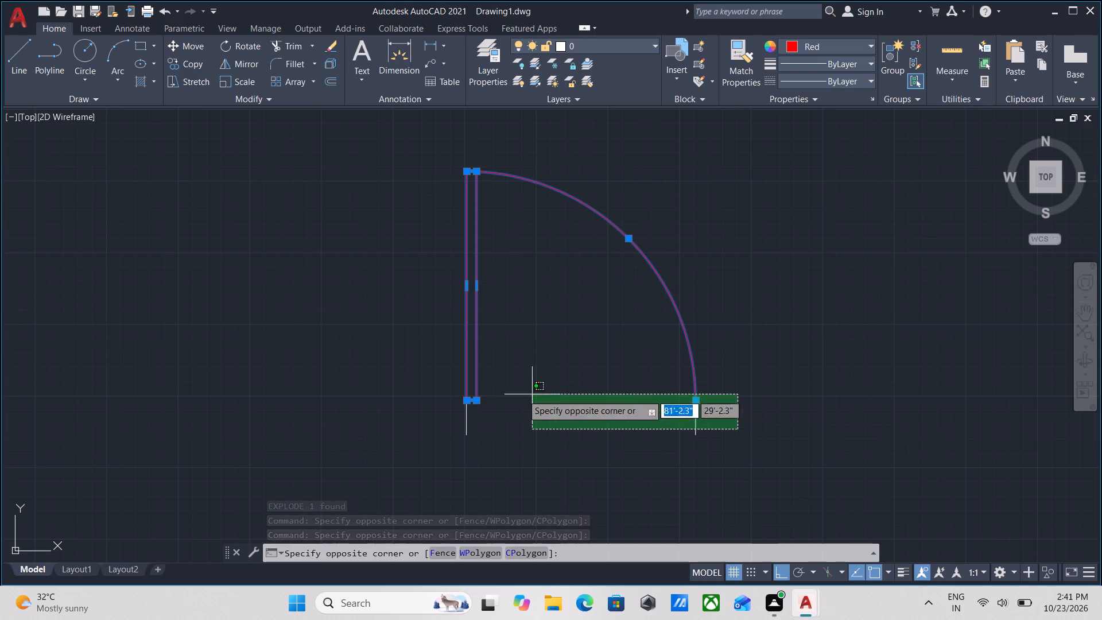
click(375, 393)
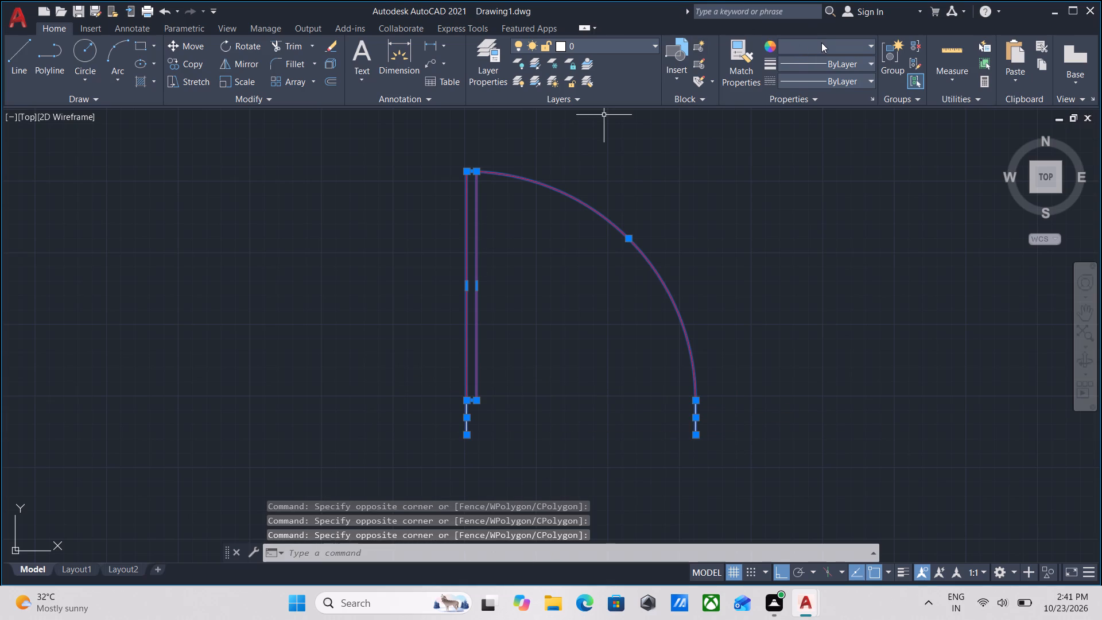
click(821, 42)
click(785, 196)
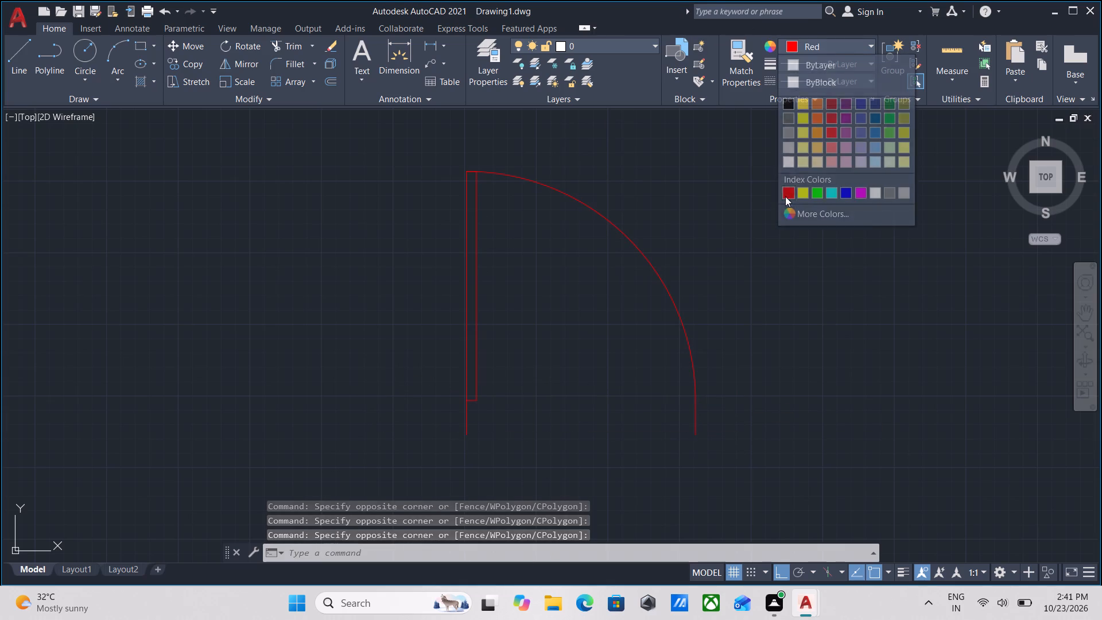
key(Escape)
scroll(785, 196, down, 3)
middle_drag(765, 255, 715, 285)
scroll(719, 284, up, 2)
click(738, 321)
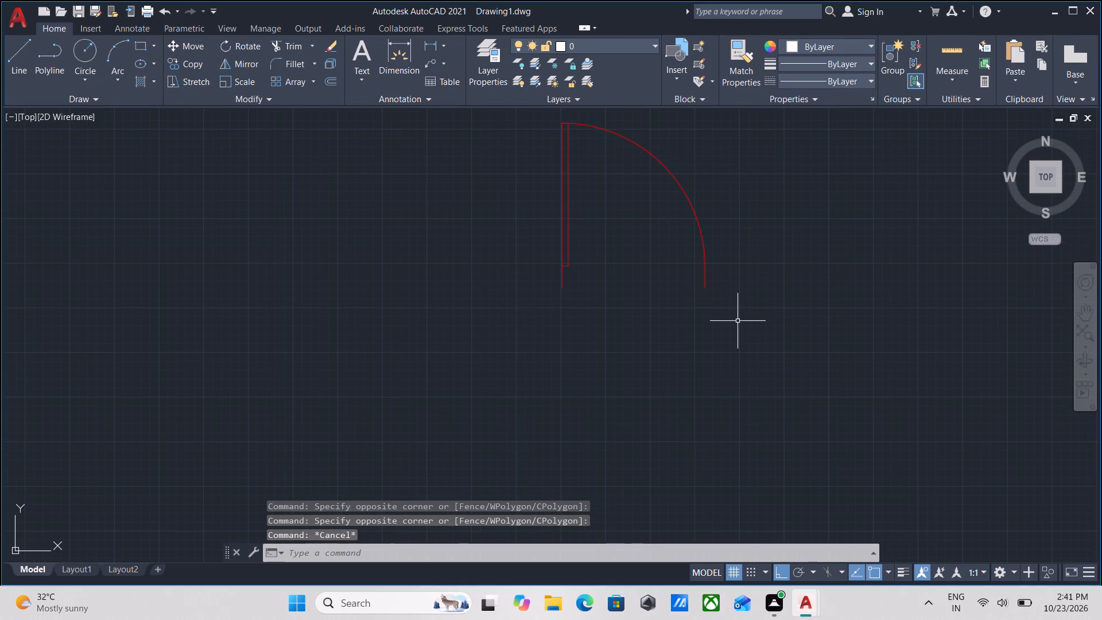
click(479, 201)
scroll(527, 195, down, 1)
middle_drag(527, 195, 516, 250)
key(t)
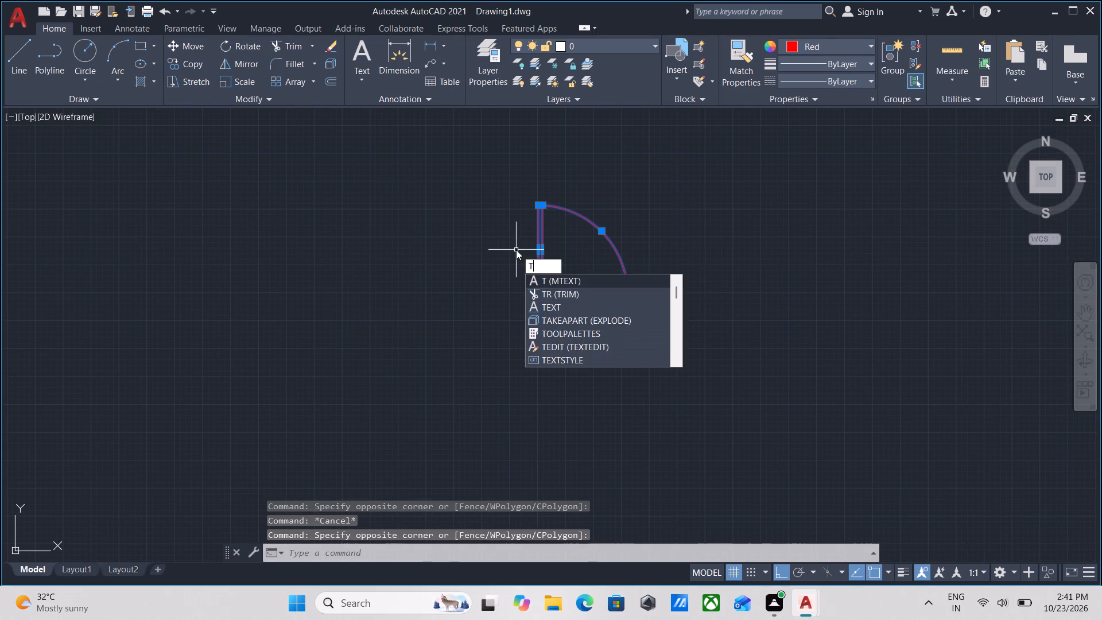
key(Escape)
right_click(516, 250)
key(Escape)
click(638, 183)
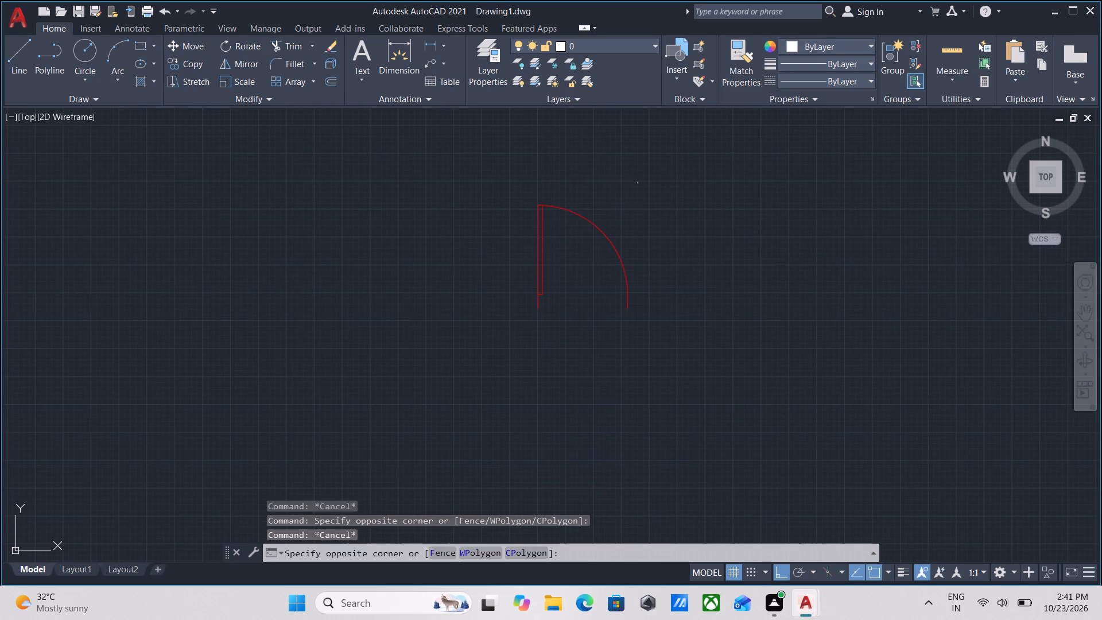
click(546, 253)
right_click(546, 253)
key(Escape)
Erase all the pieces of the exploded door.
drag(680, 302, 659, 301)
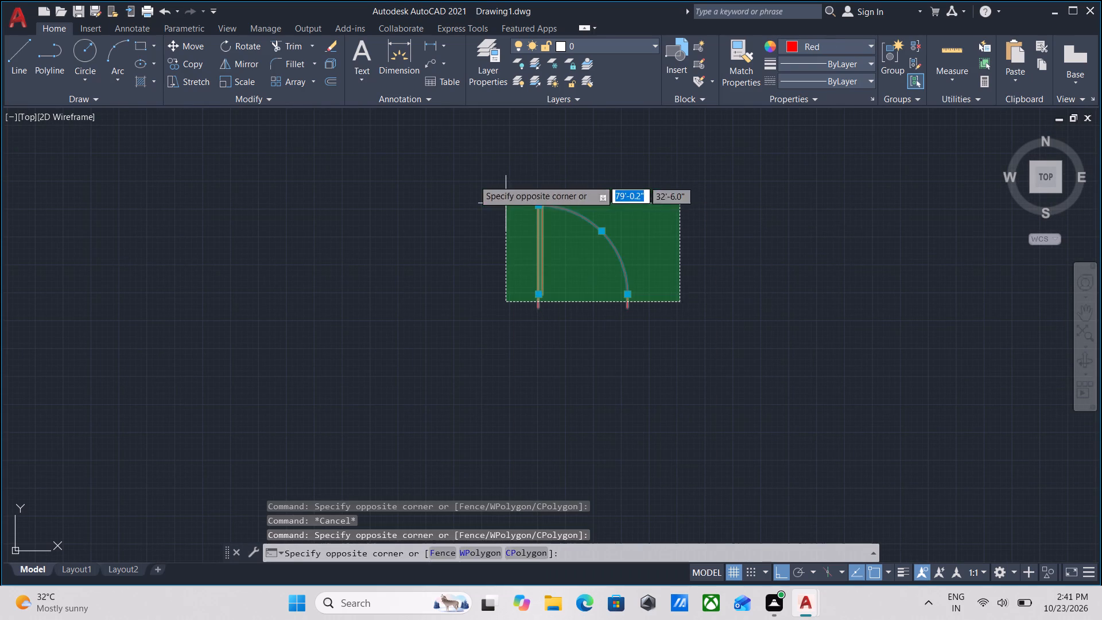
click(471, 179)
right_click(471, 179)
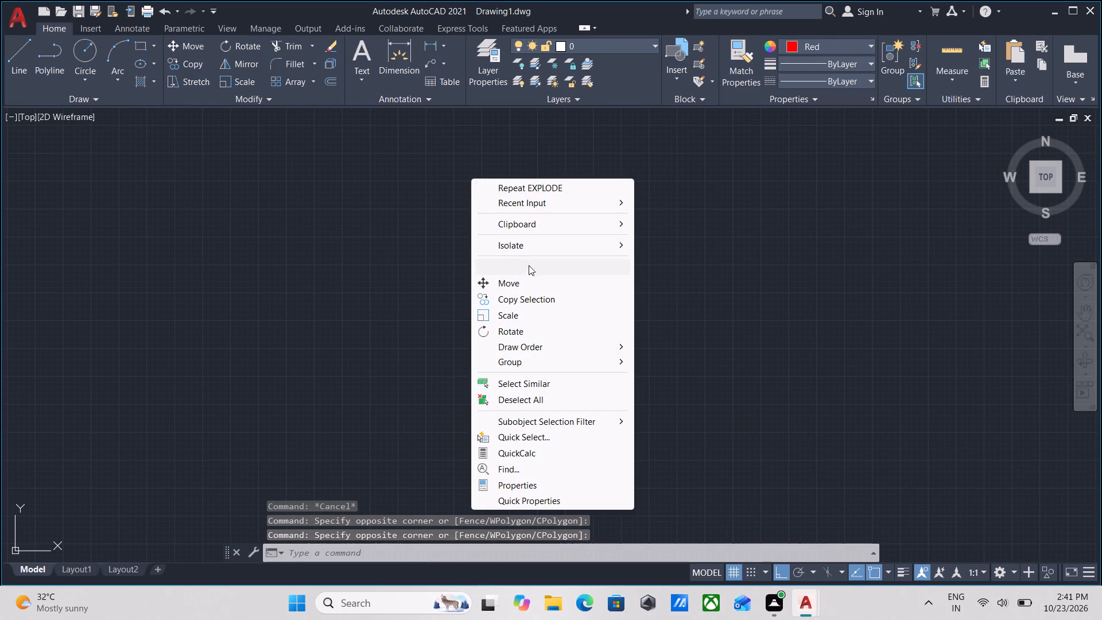
click(529, 265)
Insert a Door - Imperial block from the architectural tool palette into the empty drawing area.
text(tp)
key(Return)
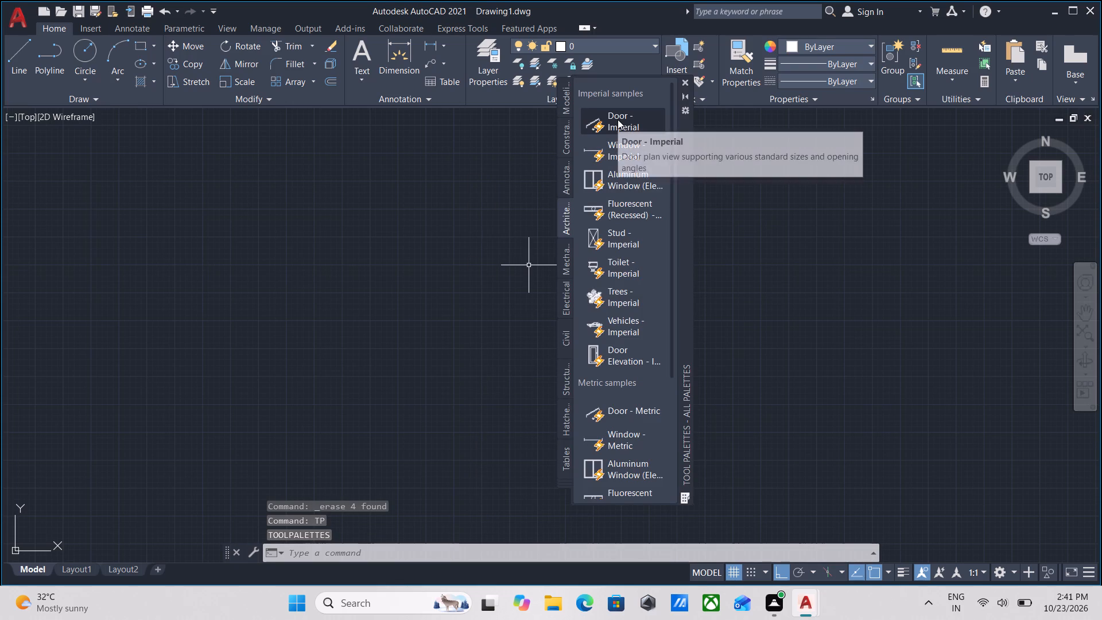
click(618, 119)
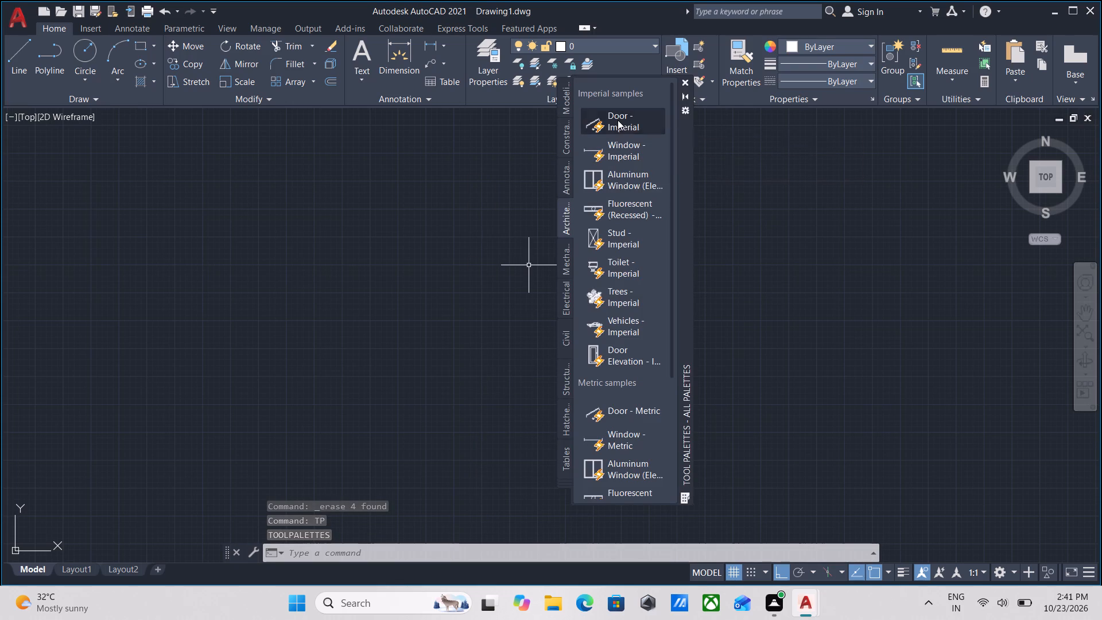
click(448, 285)
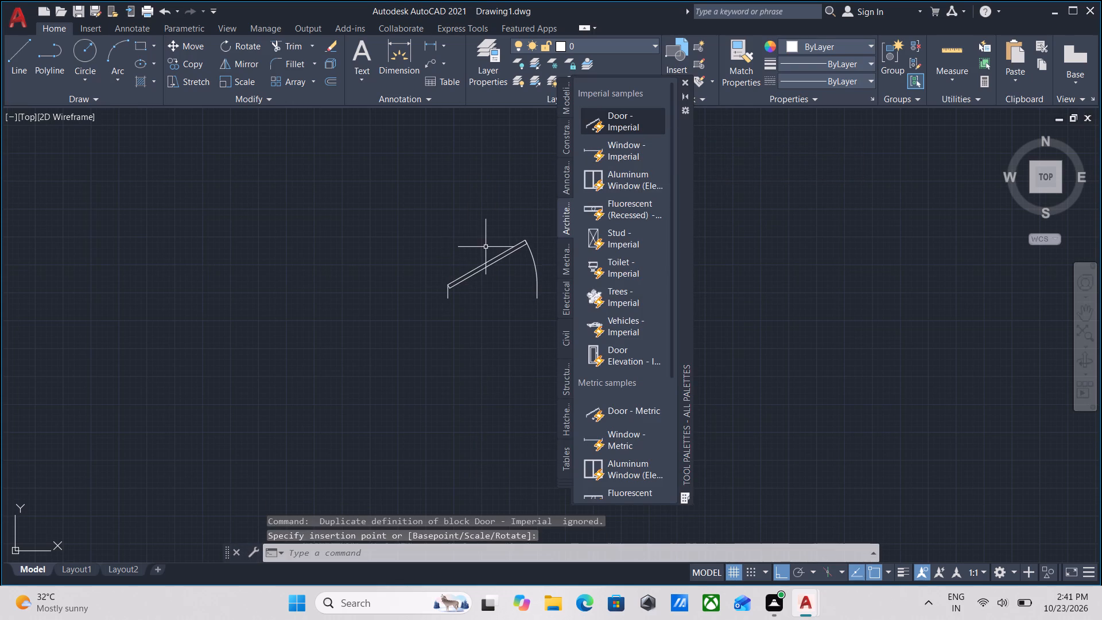
Set the new door block's opening angle to Open 90º and close the tool palettes.
click(480, 271)
click(434, 246)
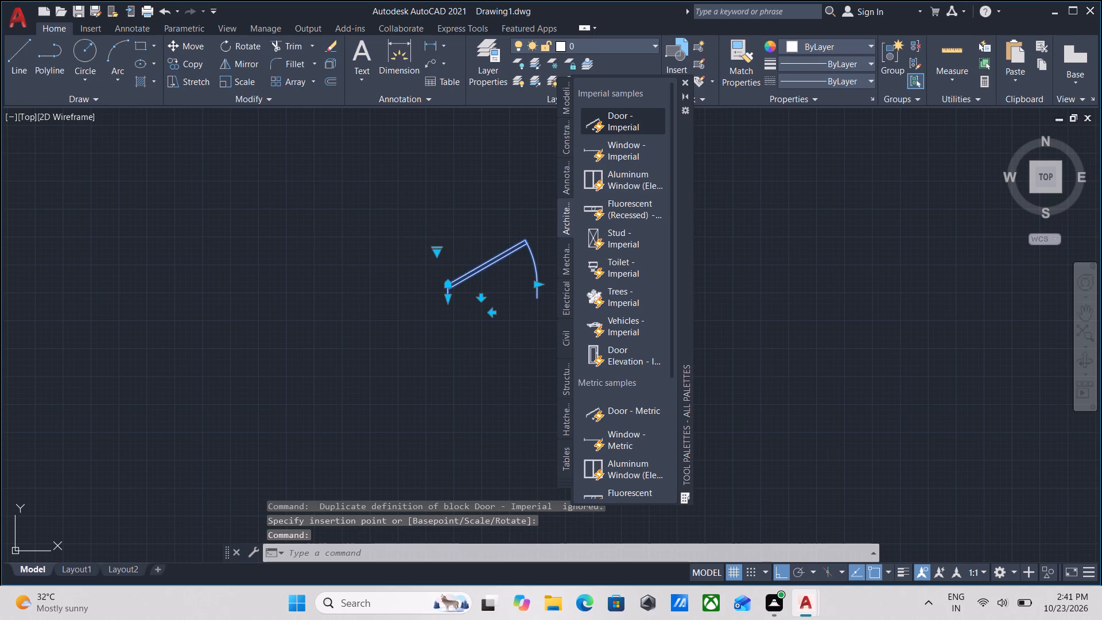
click(434, 250)
click(434, 250)
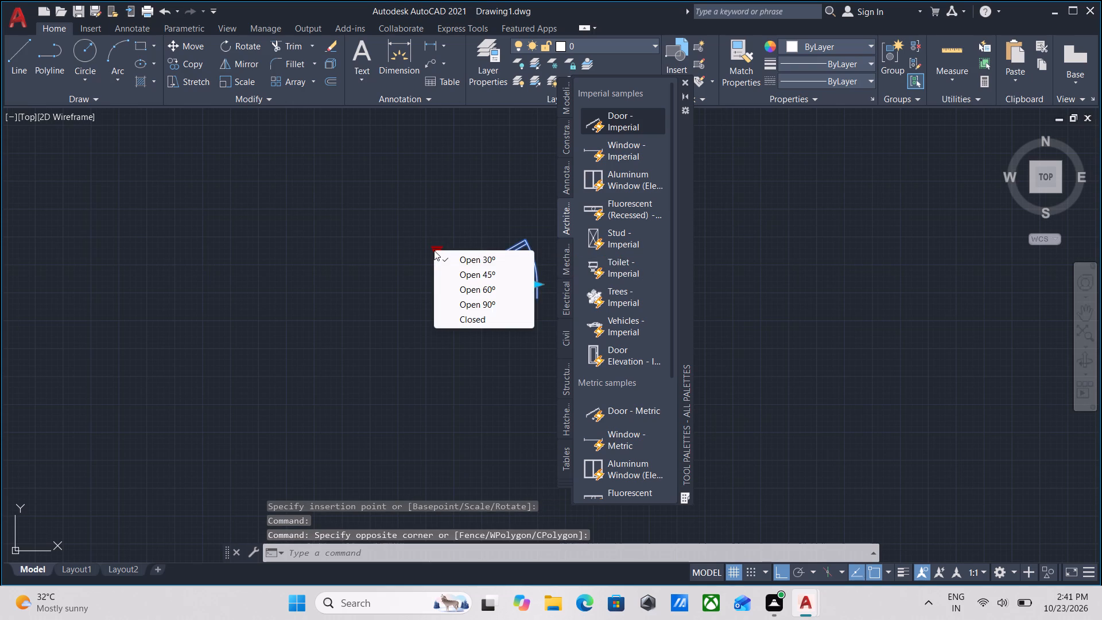
click(457, 300)
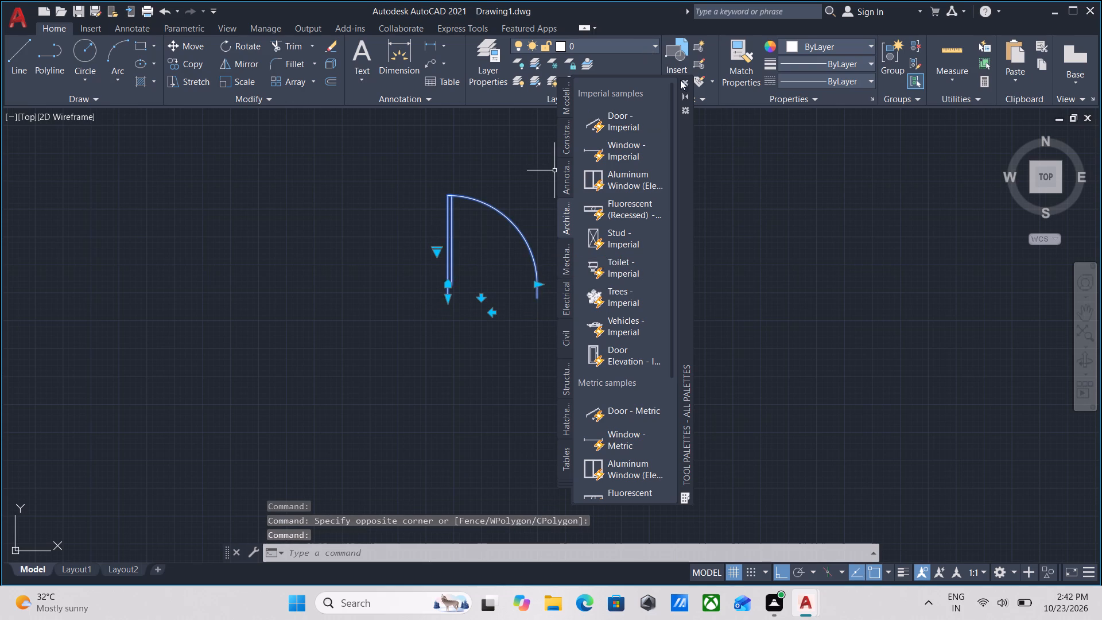
click(686, 77)
Narrow the door block from its arc-end jamb to roughly three-fifths of its inserted width.
scroll(561, 266, up, 2)
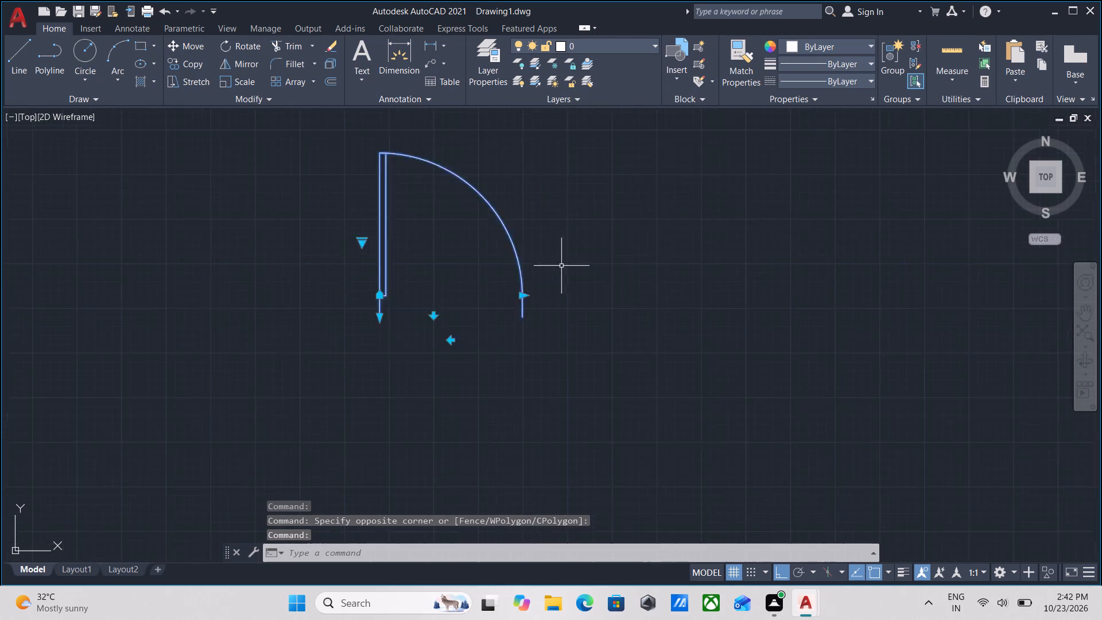
key(Escape)
click(526, 305)
click(441, 267)
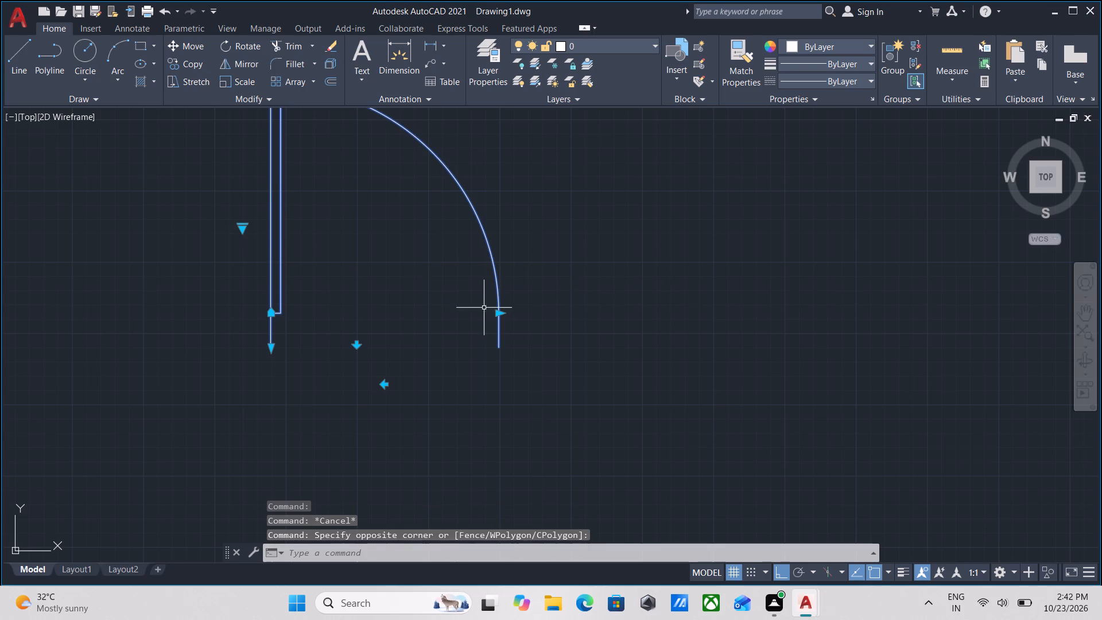
click(498, 315)
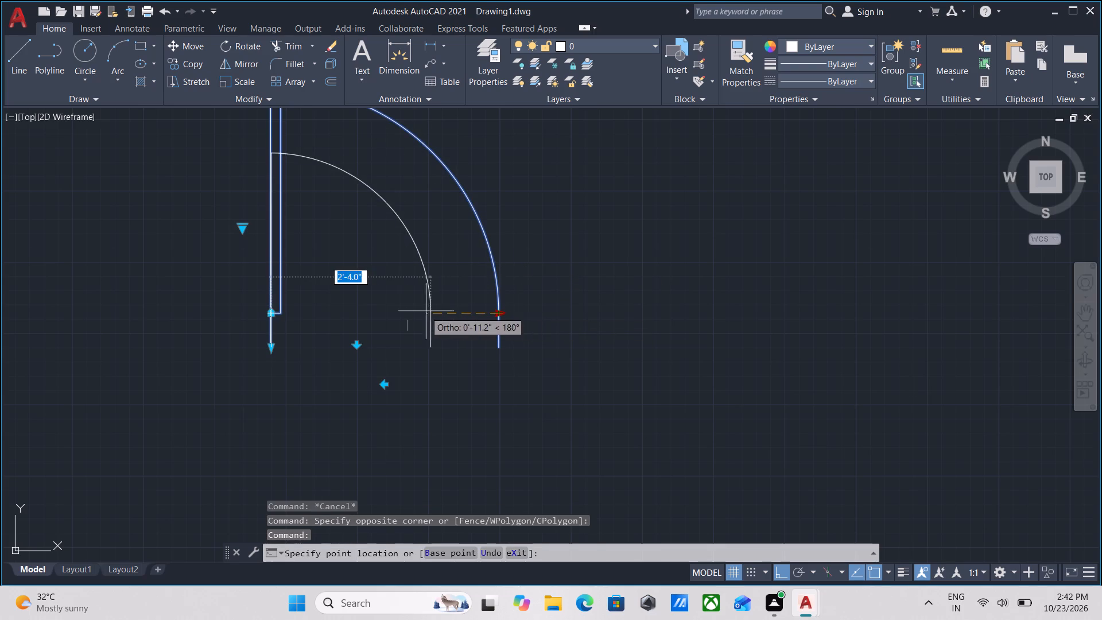
click(386, 311)
scroll(464, 281, down, 1)
middle_drag(464, 281, 538, 285)
key(Escape)
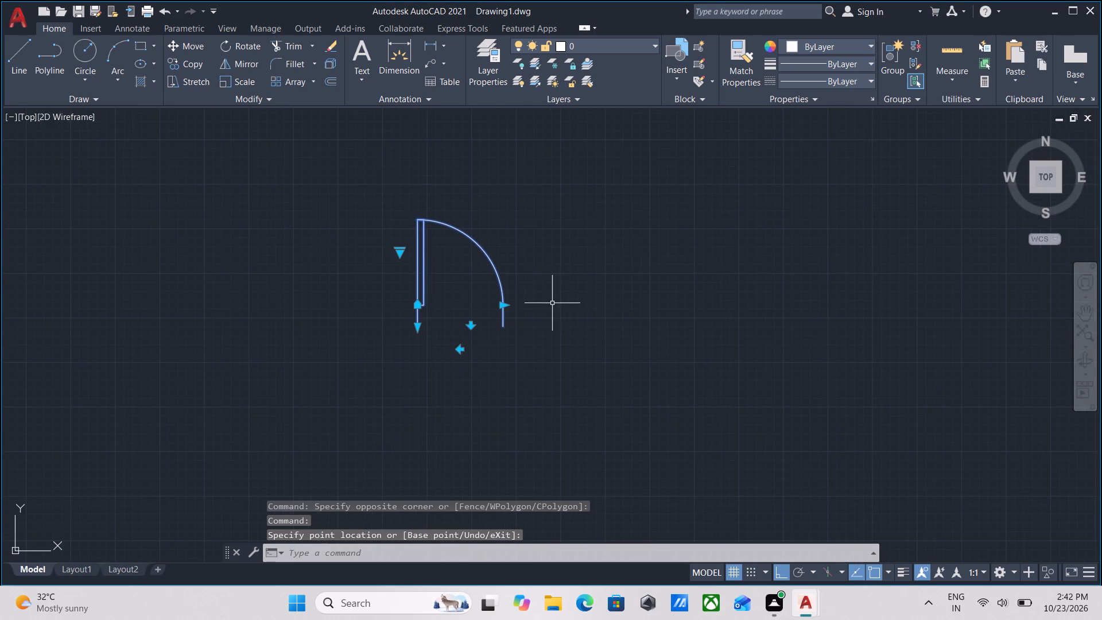
Assign the door block to the doors layer.
click(553, 304)
click(434, 259)
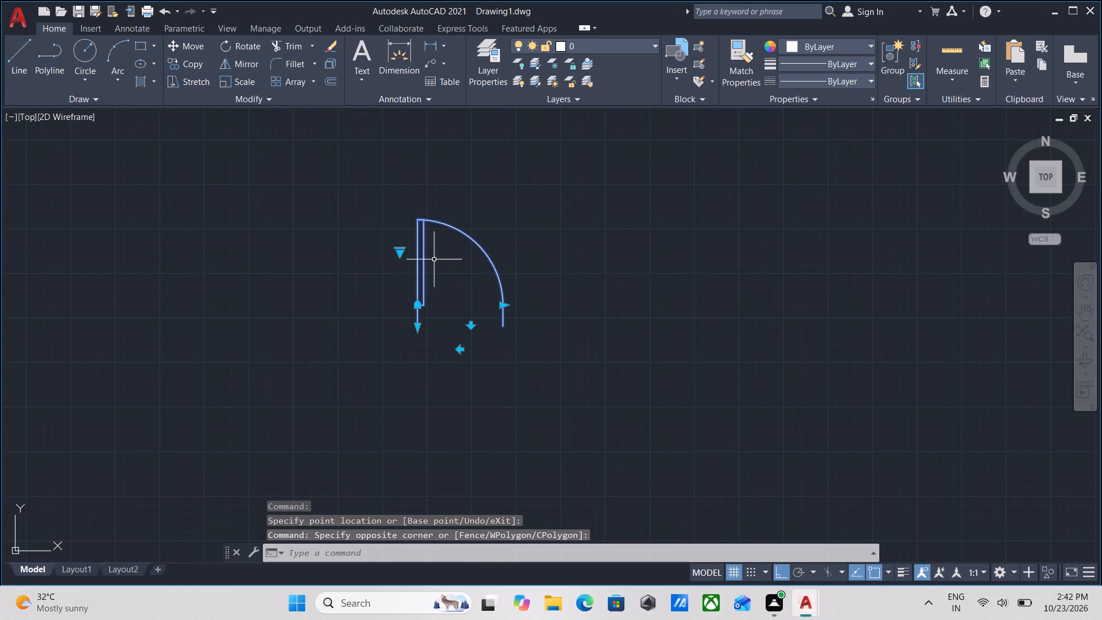
click(587, 49)
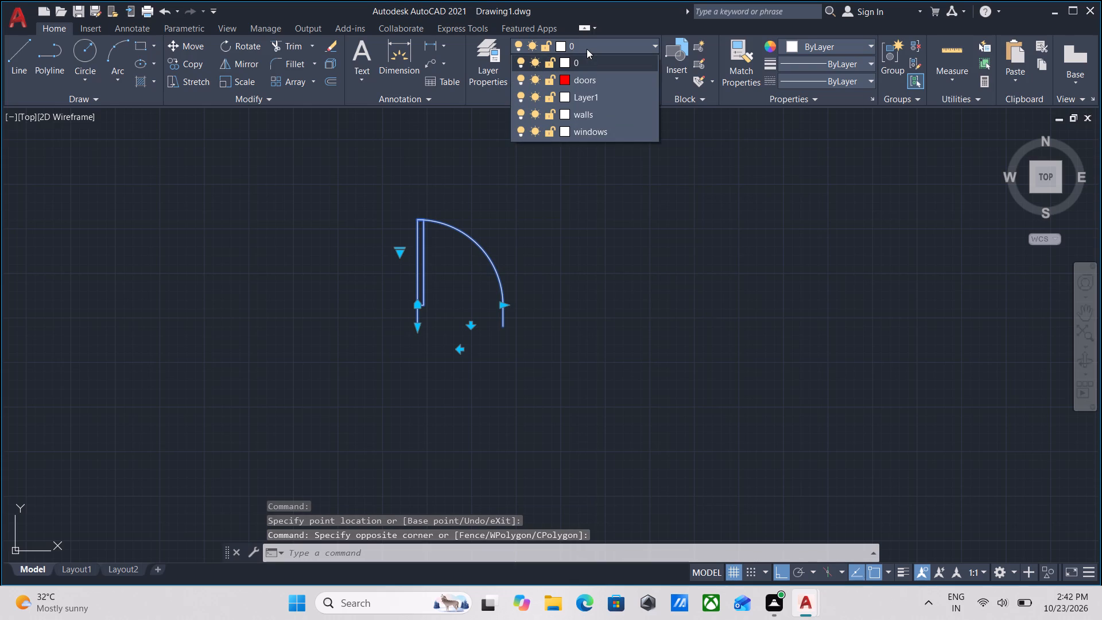
click(589, 82)
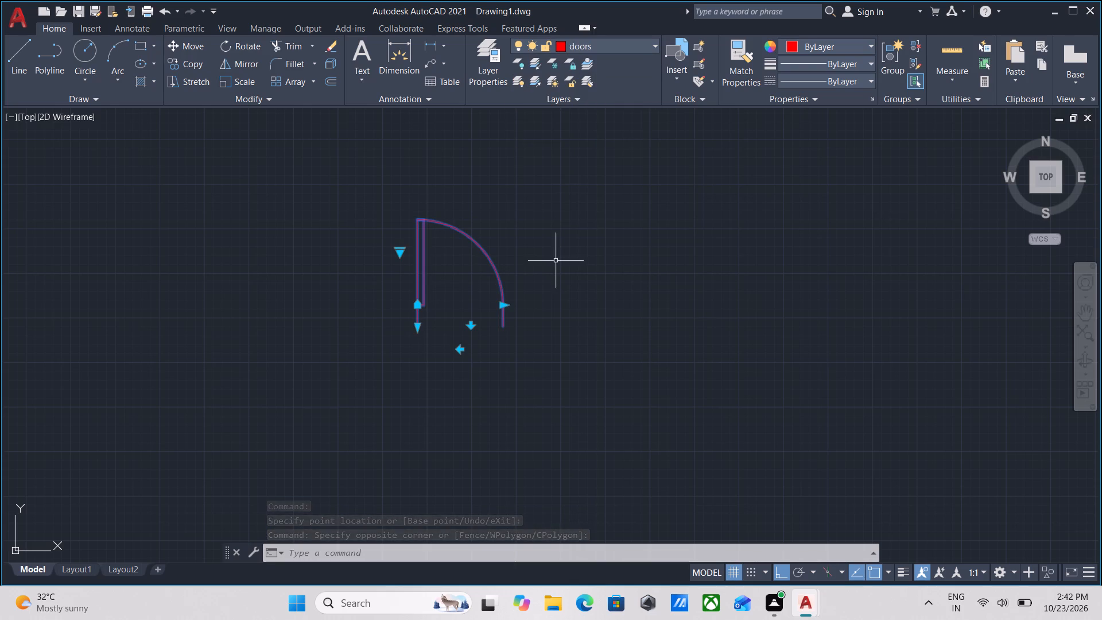
key(Escape)
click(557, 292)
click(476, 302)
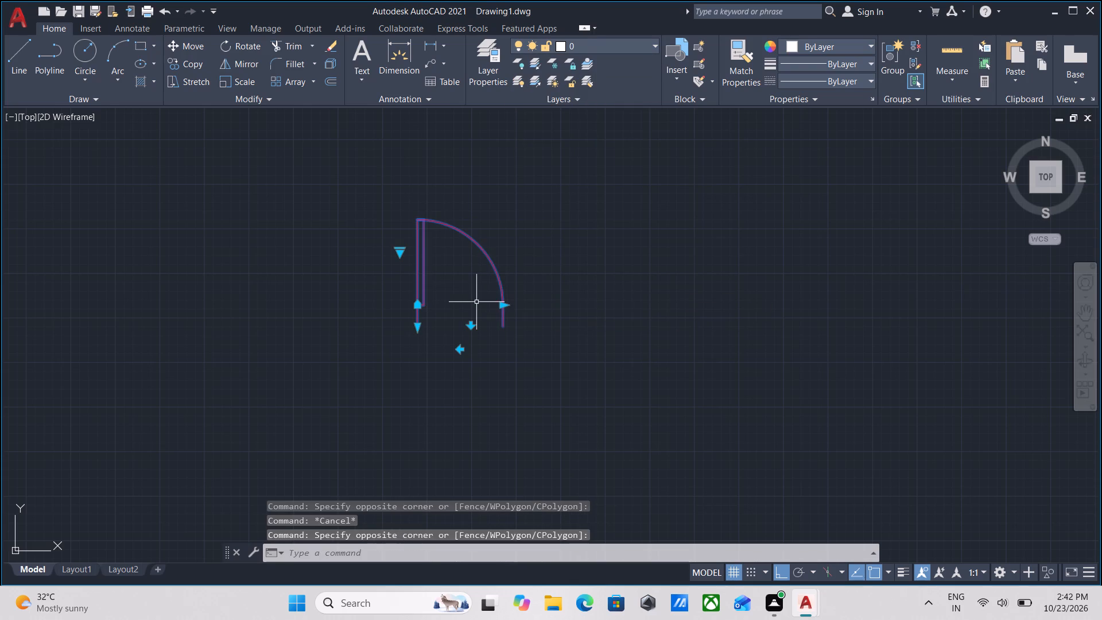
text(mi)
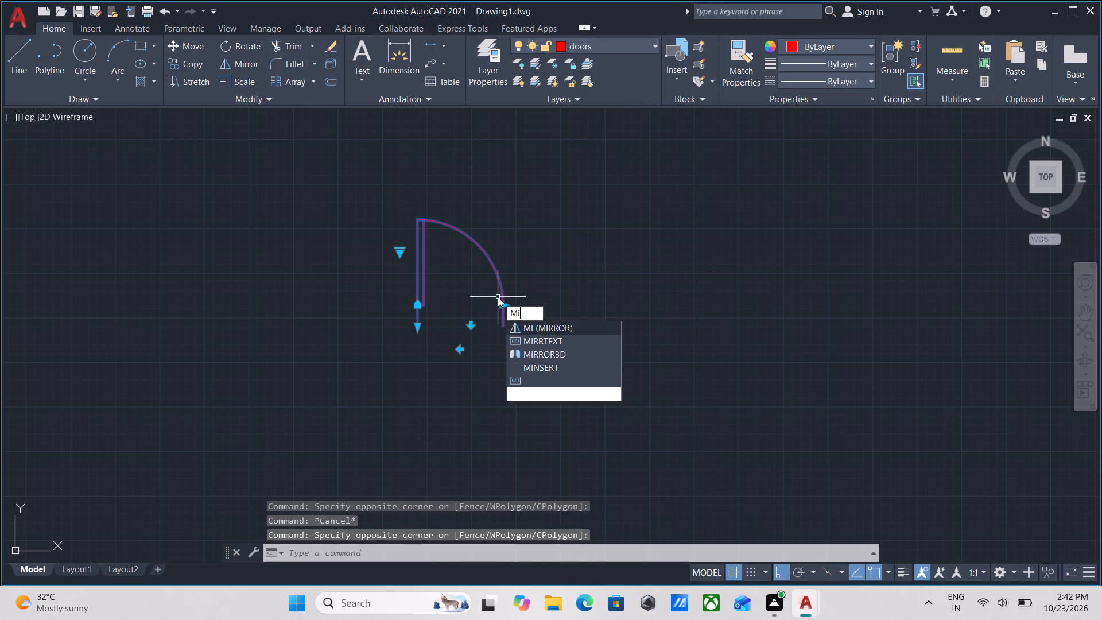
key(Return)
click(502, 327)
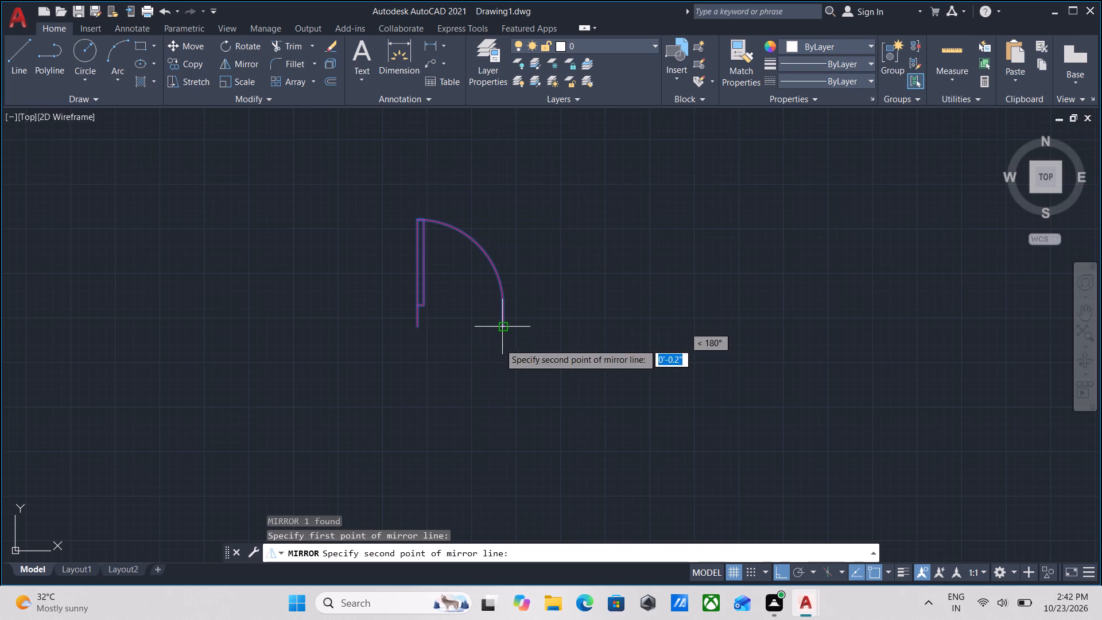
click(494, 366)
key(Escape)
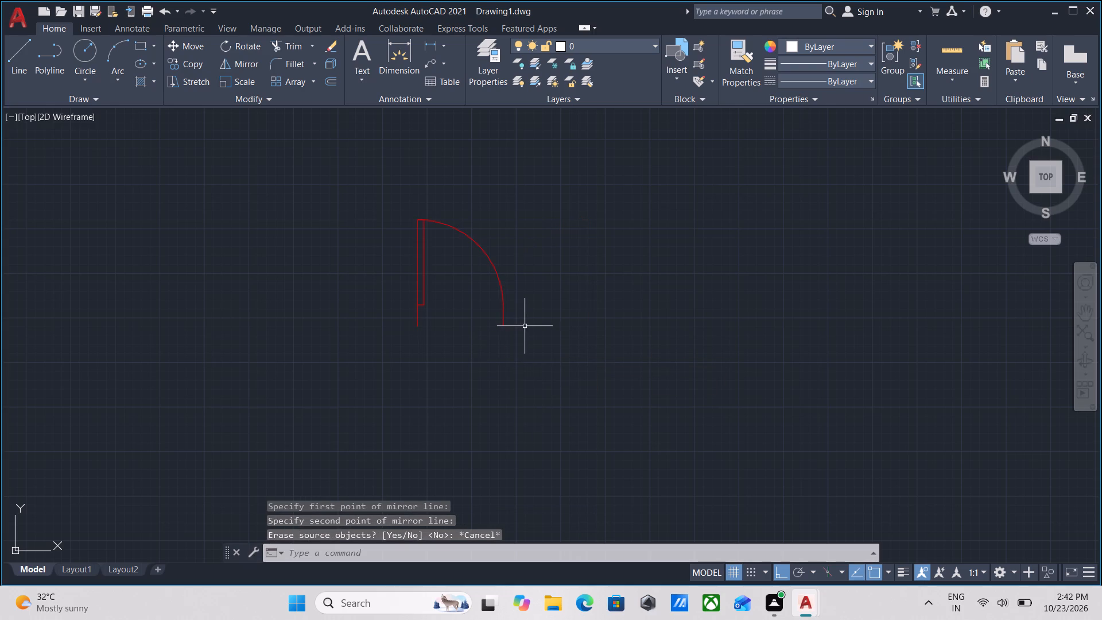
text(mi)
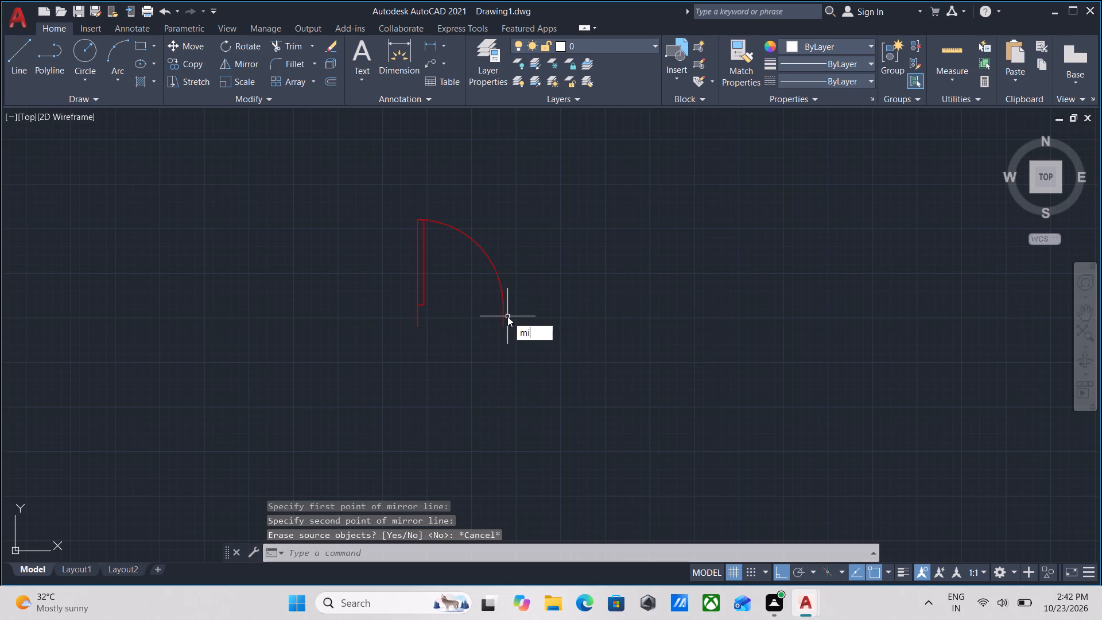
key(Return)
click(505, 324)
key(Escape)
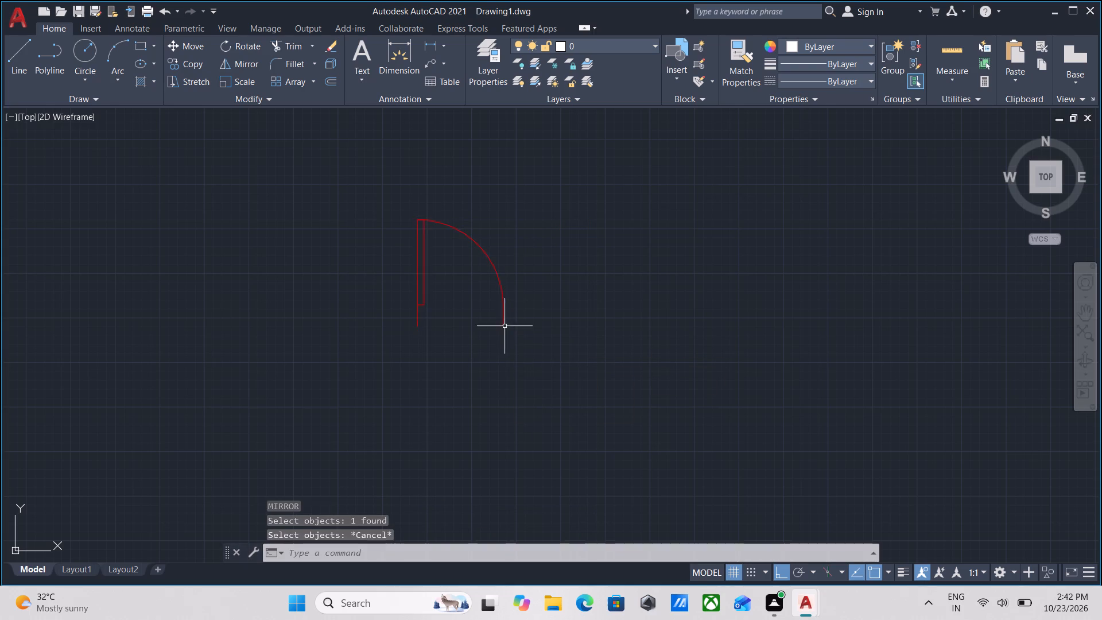
Mirror the door about a vertical line through the arc-end jamb's lower endpoint, keeping the source, to form a double door.
scroll(505, 326, up, 3)
drag(505, 326, 494, 308)
click(475, 286)
text(mi)
key(Return)
click(490, 324)
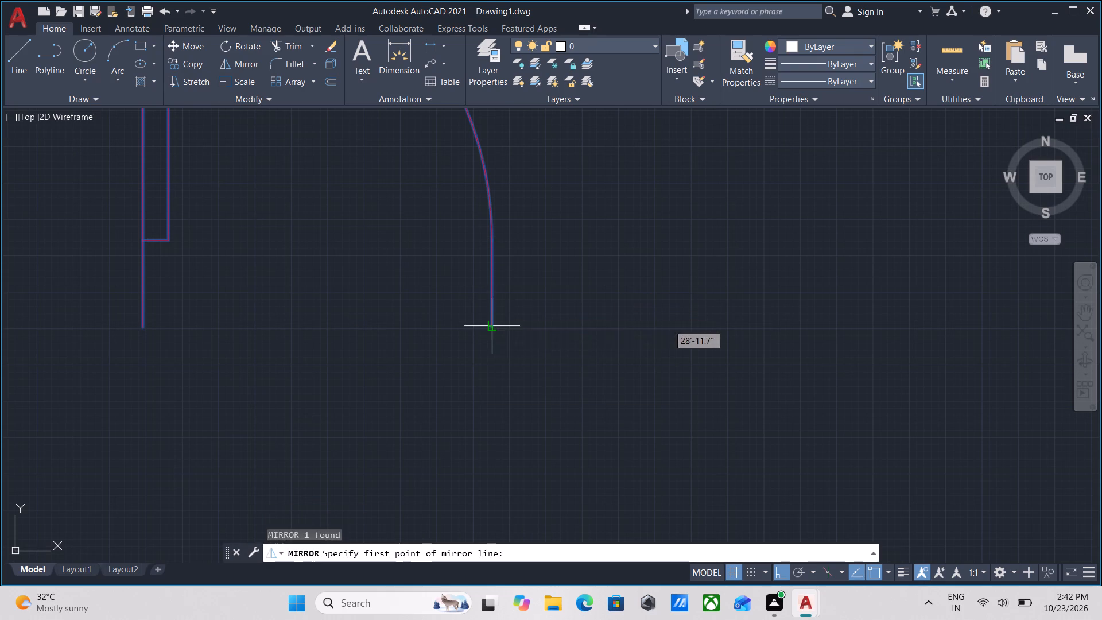
click(481, 378)
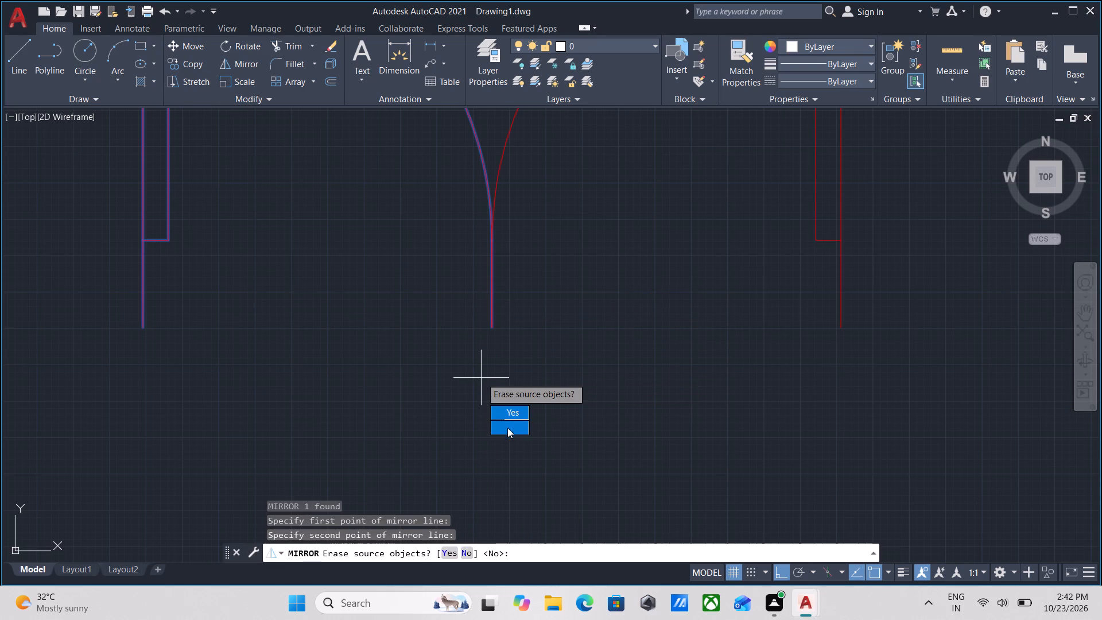
drag(507, 428, 488, 366)
Group the two mirrored door leaves into one object.
click(536, 282)
click(459, 246)
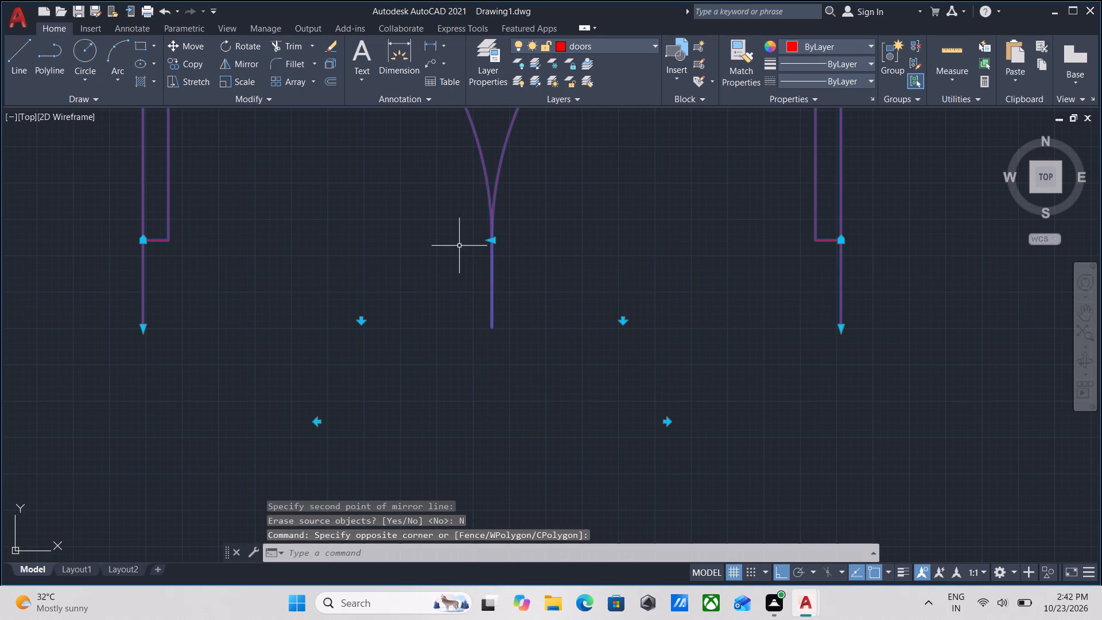
key(g)
key(Return)
Copy the grouped double door from its outer jamb's lower endpoint into the entrance opening at the plan's lower wall.
drag(538, 294, 530, 292)
click(451, 245)
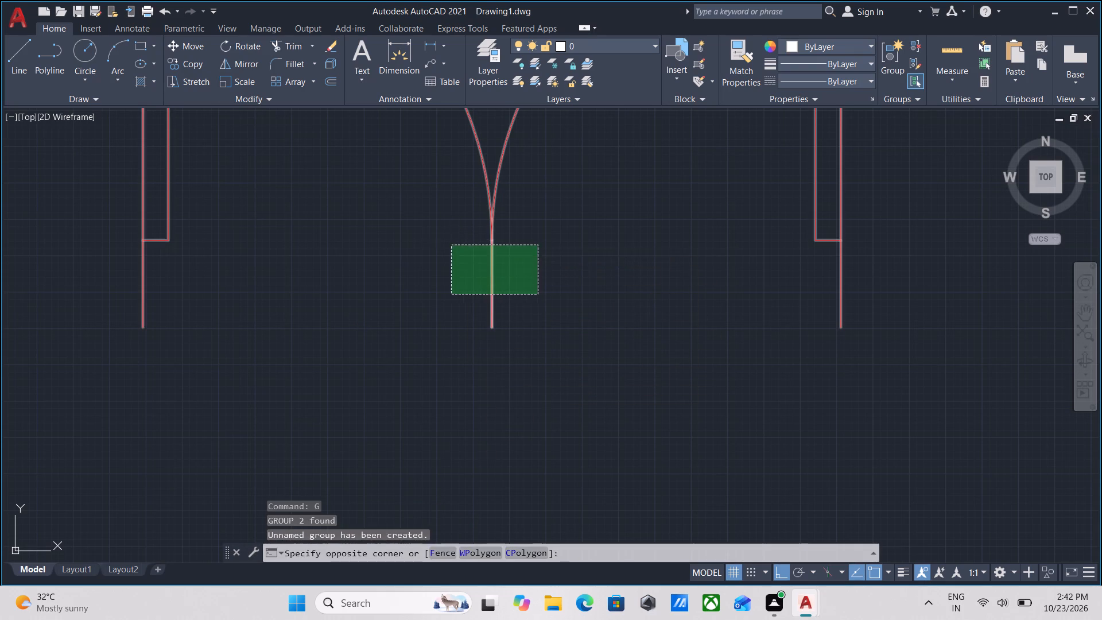
scroll(456, 242, down, 1)
middle_drag(457, 242, 510, 323)
text(co)
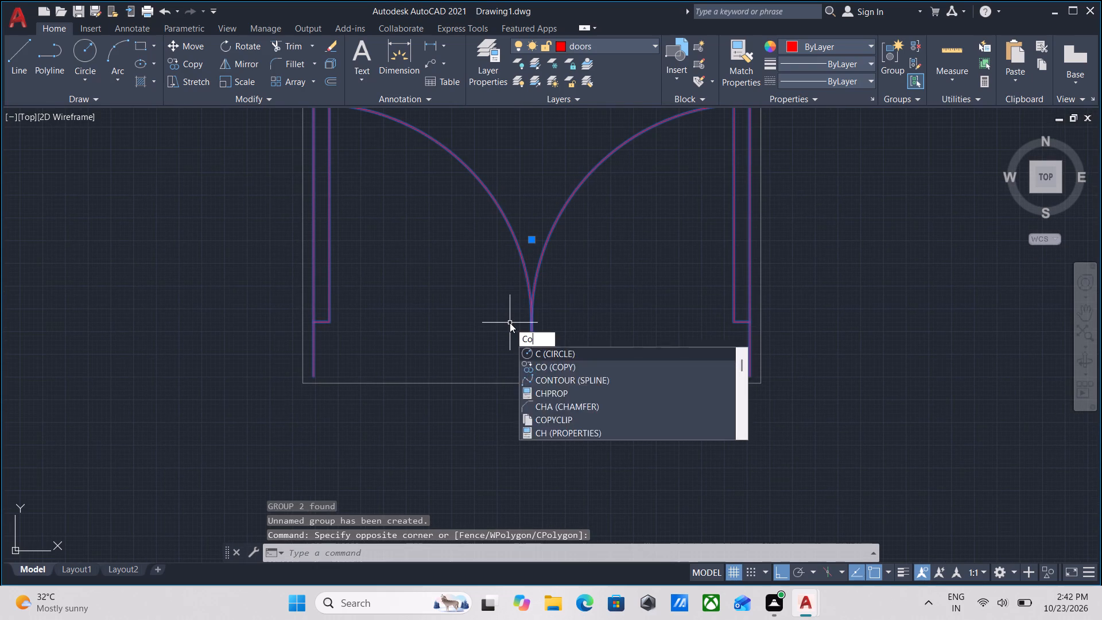
key(Return)
click(751, 379)
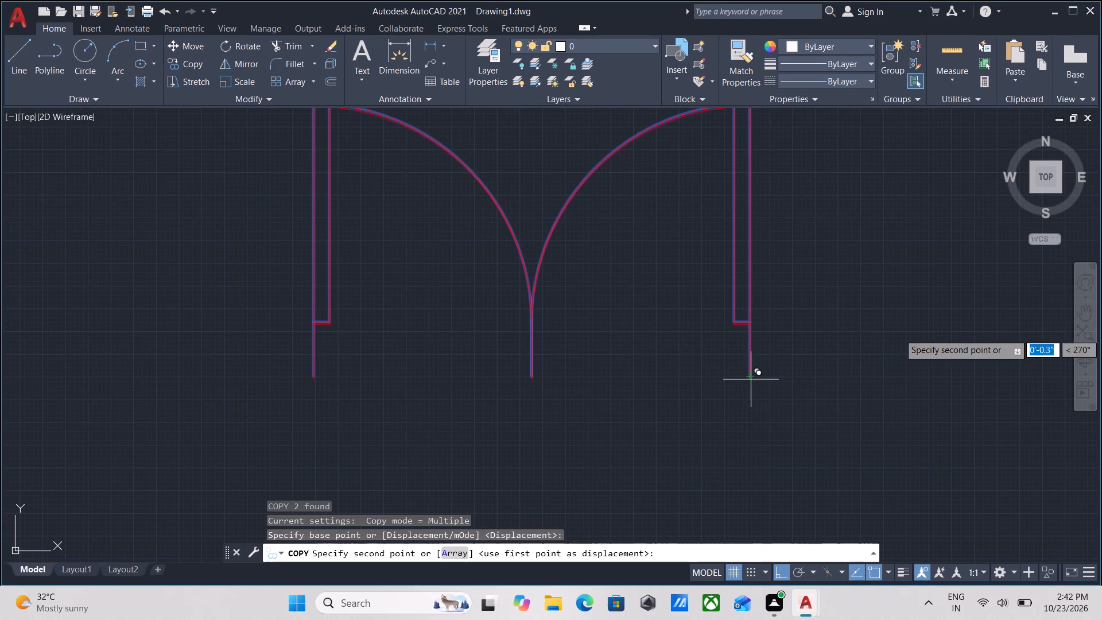
key(F8)
scroll(884, 337, down, 1)
middle_drag(879, 334, 558, 285)
scroll(828, 315, down, 1)
scroll(975, 325, down, 2)
middle_drag(929, 321, 553, 281)
scroll(701, 278, down, 3)
middle_drag(701, 278, 629, 280)
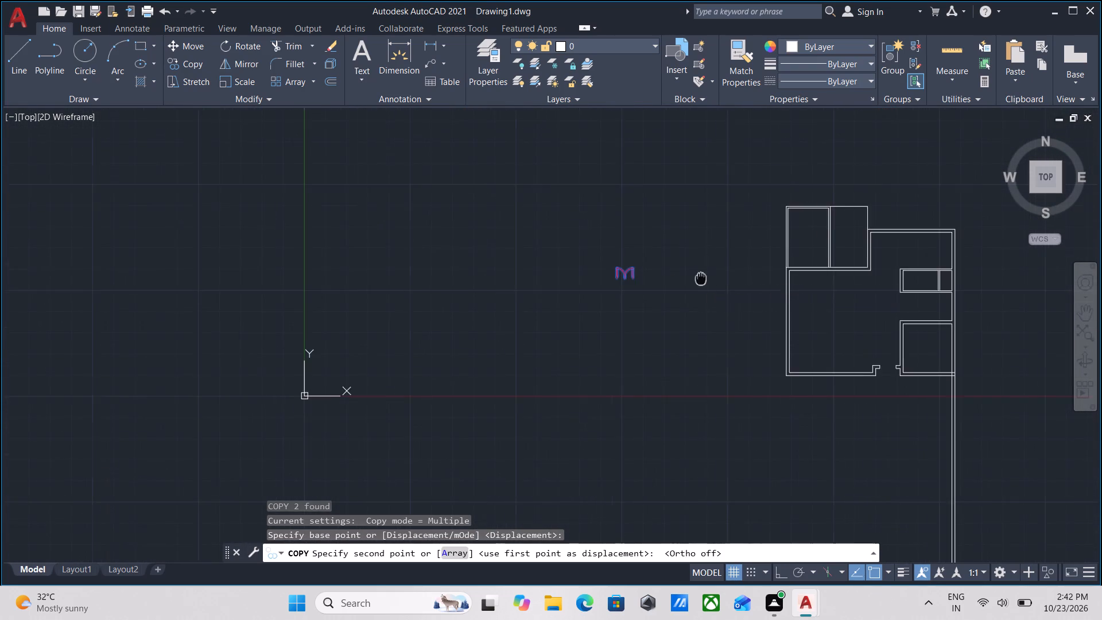
middle_drag(629, 280, 508, 271)
scroll(631, 317, up, 2)
scroll(755, 391, up, 1)
middle_drag(755, 391, 639, 381)
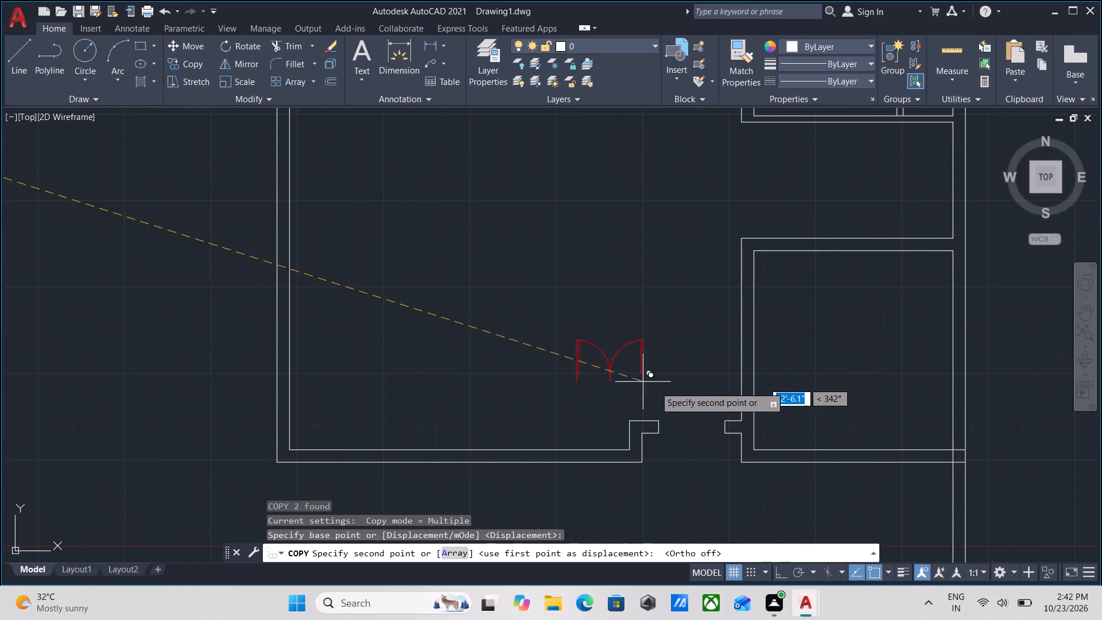
click(726, 433)
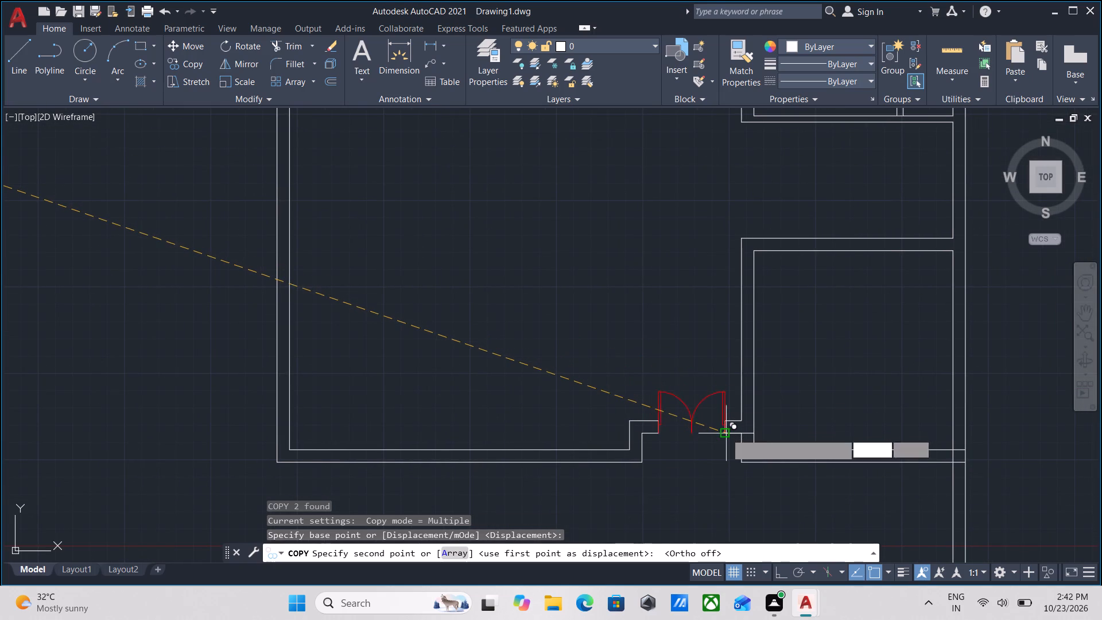
middle_drag(719, 324, 720, 385)
key(Escape)
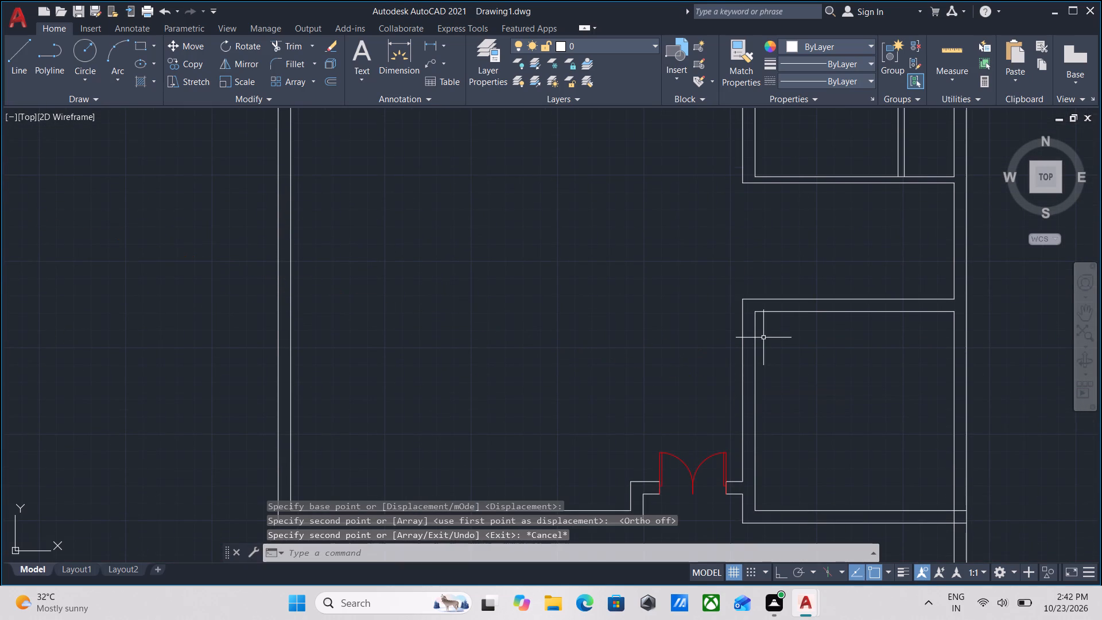
Draw a short horizontal line across the west wall of the room beside the entrance, from its inner upper corner.
scroll(730, 309, up, 2)
key(l)
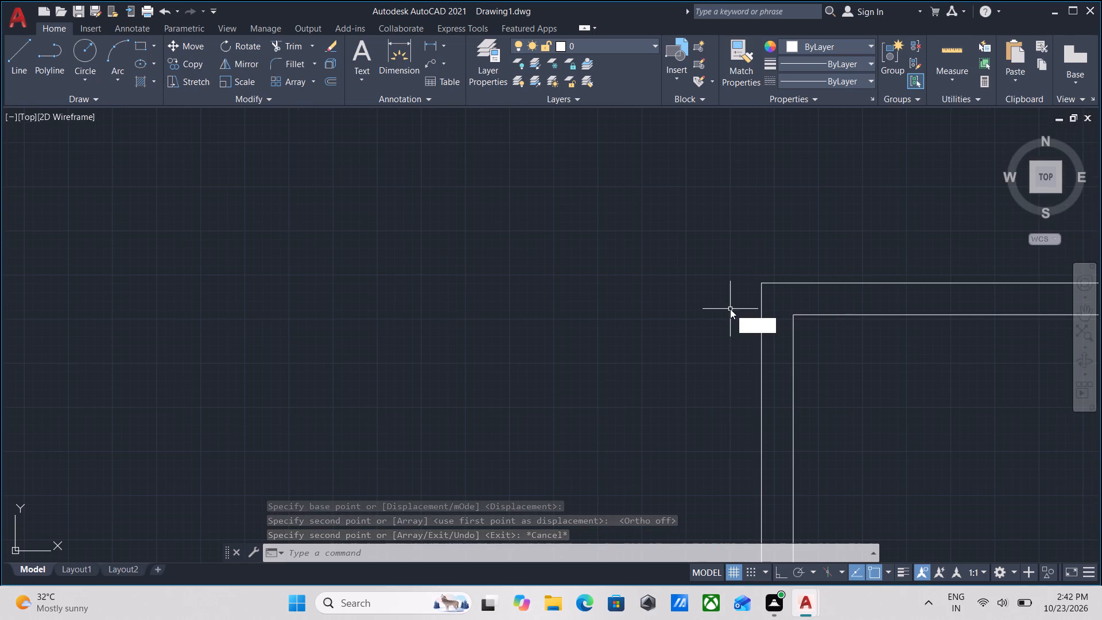
key(Return)
click(794, 320)
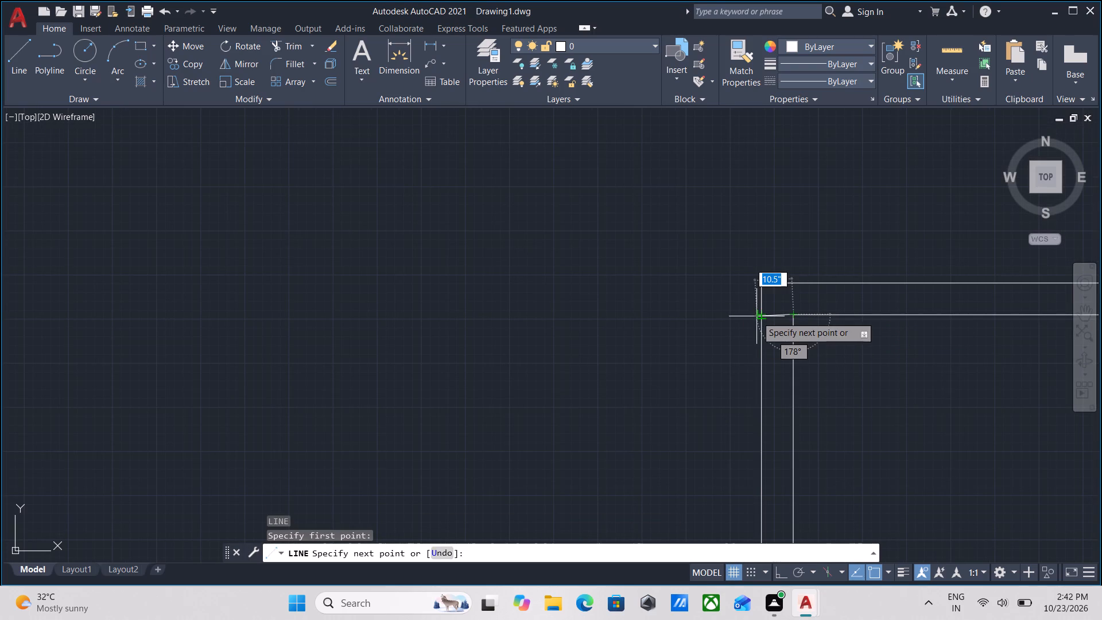
click(756, 316)
key(Escape)
Offset the short cross-wall line 6" downward to mark the first jamb of a doorway.
scroll(756, 316, up, 3)
click(812, 324)
click(803, 289)
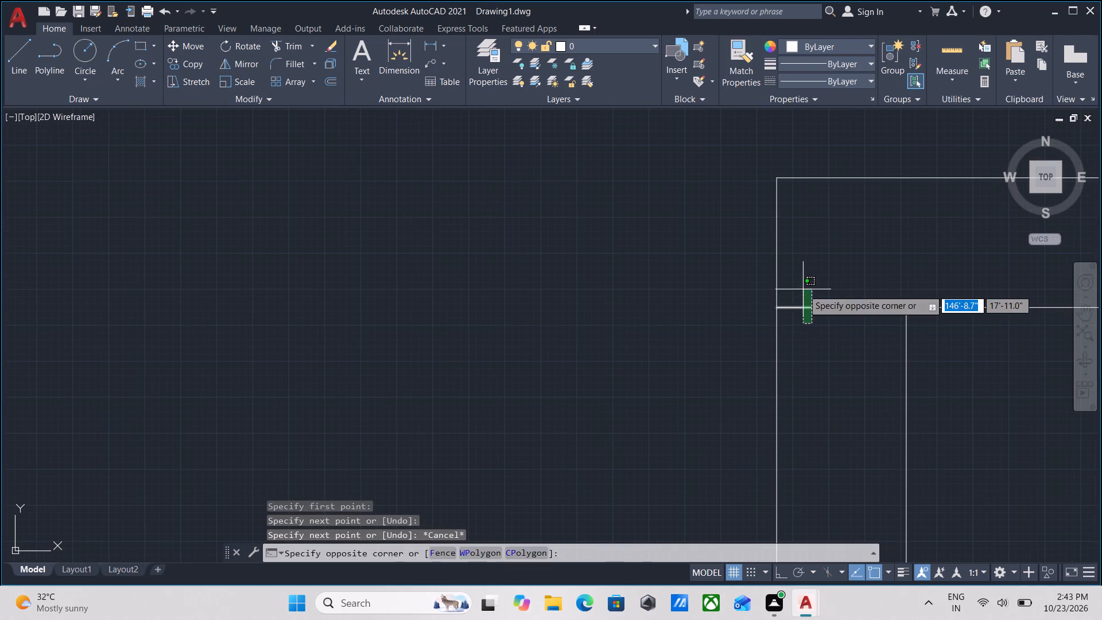
key(o)
key(Return)
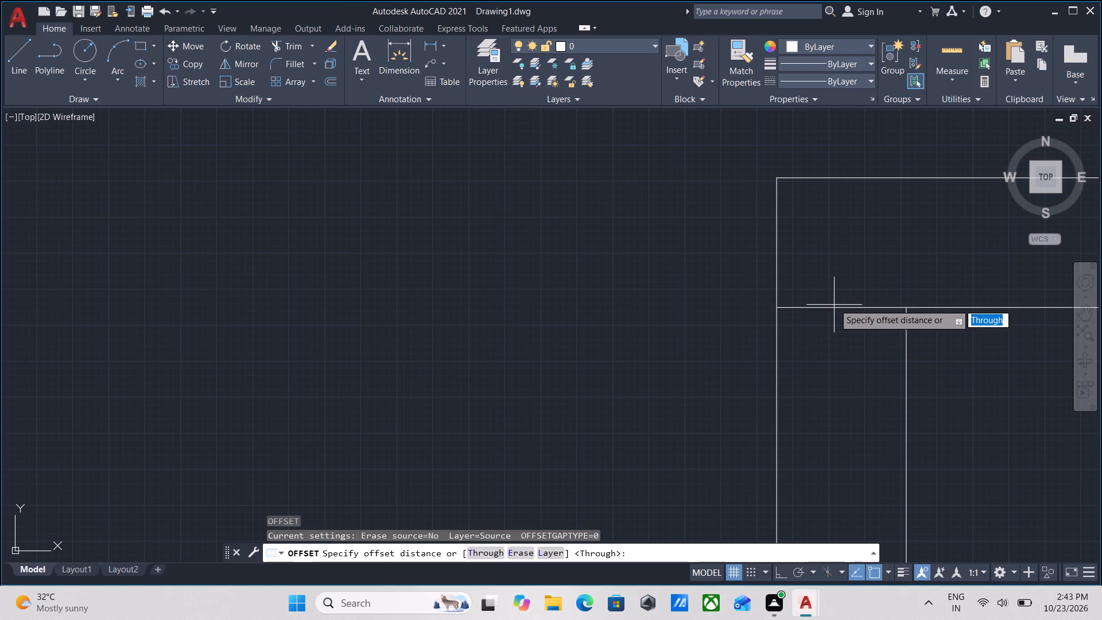
click(834, 304)
click(834, 363)
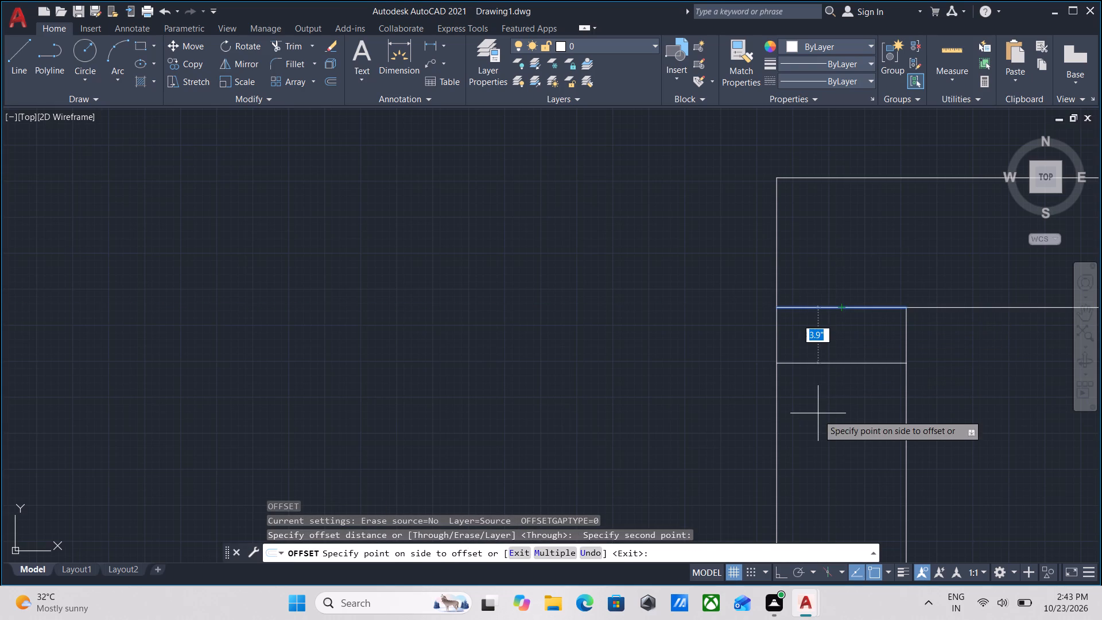
key(6)
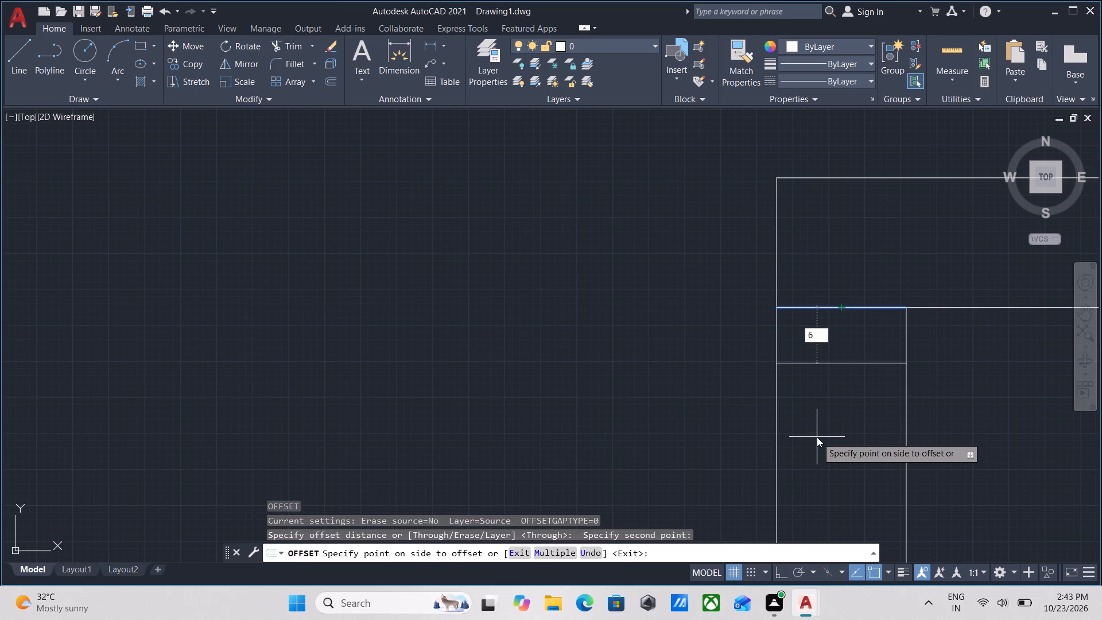
key(shift+quotedbl)
key(Return)
key(Escape)
Offset the jamb line 3' downward to mark the other side of the doorway.
scroll(839, 442, up, 1)
click(844, 435)
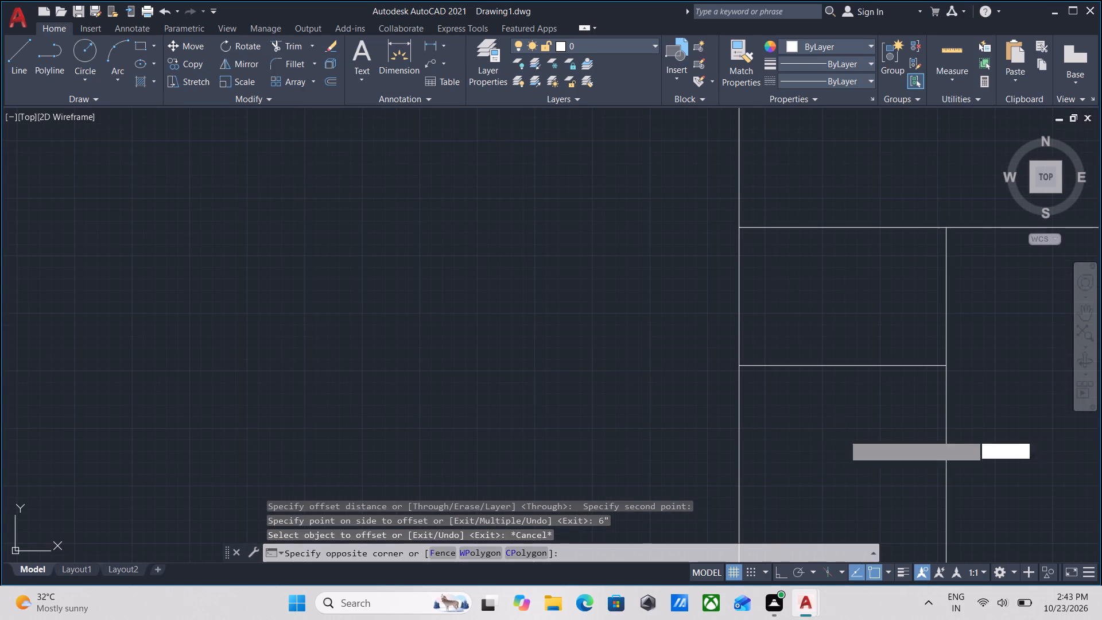
click(782, 341)
key(o)
key(Return)
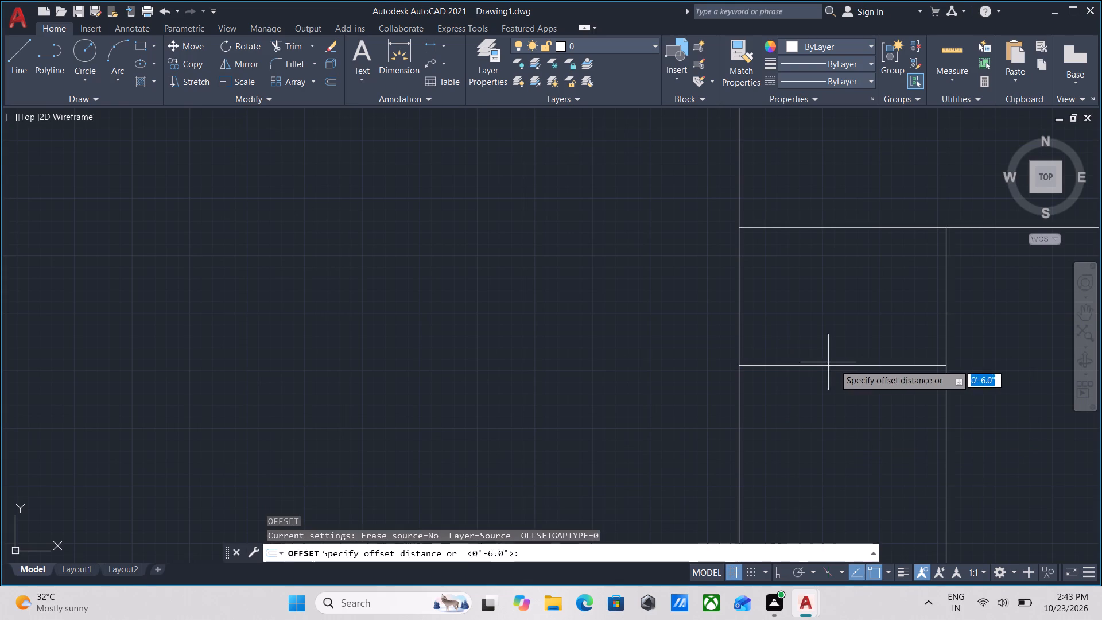
click(837, 365)
middle_drag(844, 452, 835, 230)
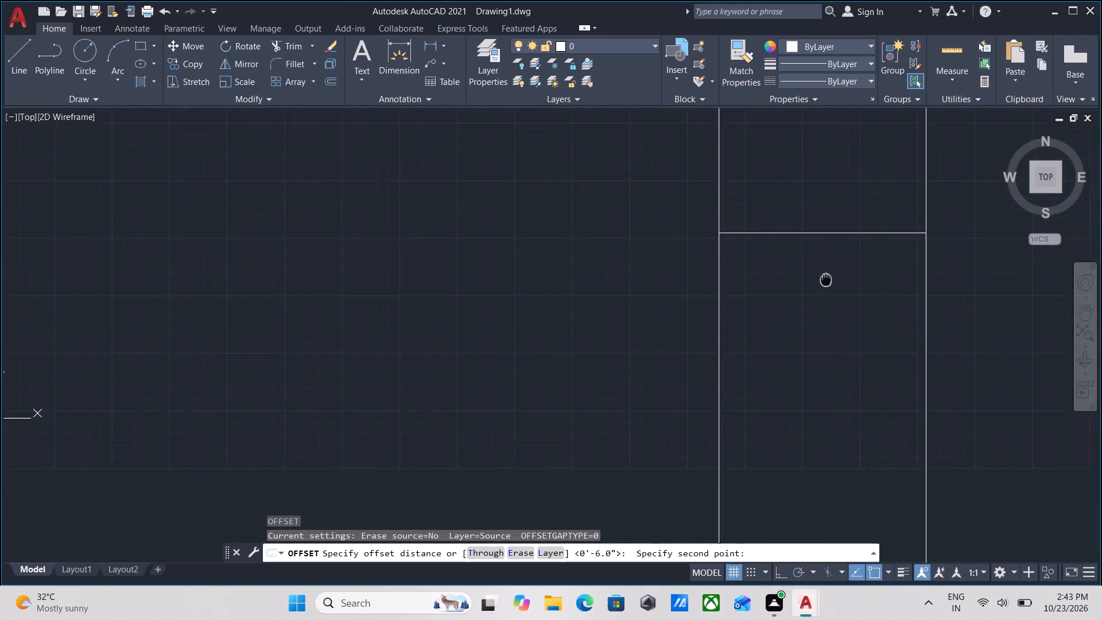
middle_drag(835, 230, 840, 208)
click(831, 285)
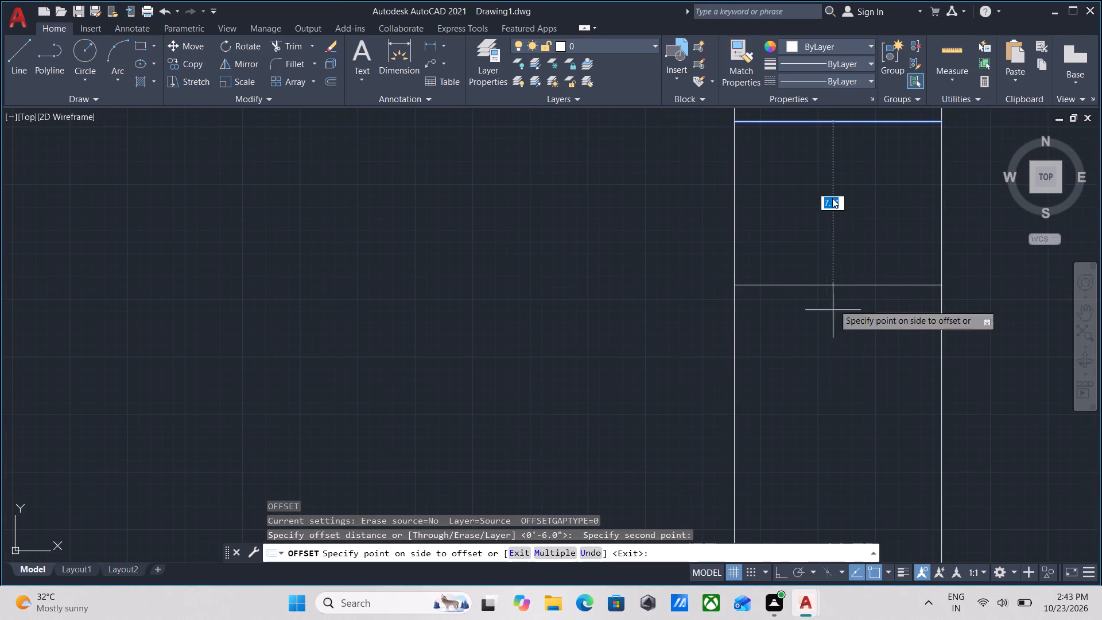
text(3')
key(Return)
scroll(831, 447, down, 3)
key(Escape)
Trim the wall lines between the two jamb lines to open the doorway, and remove the leftover cross line at the corner.
scroll(866, 419, down, 2)
middle_drag(865, 414, 831, 350)
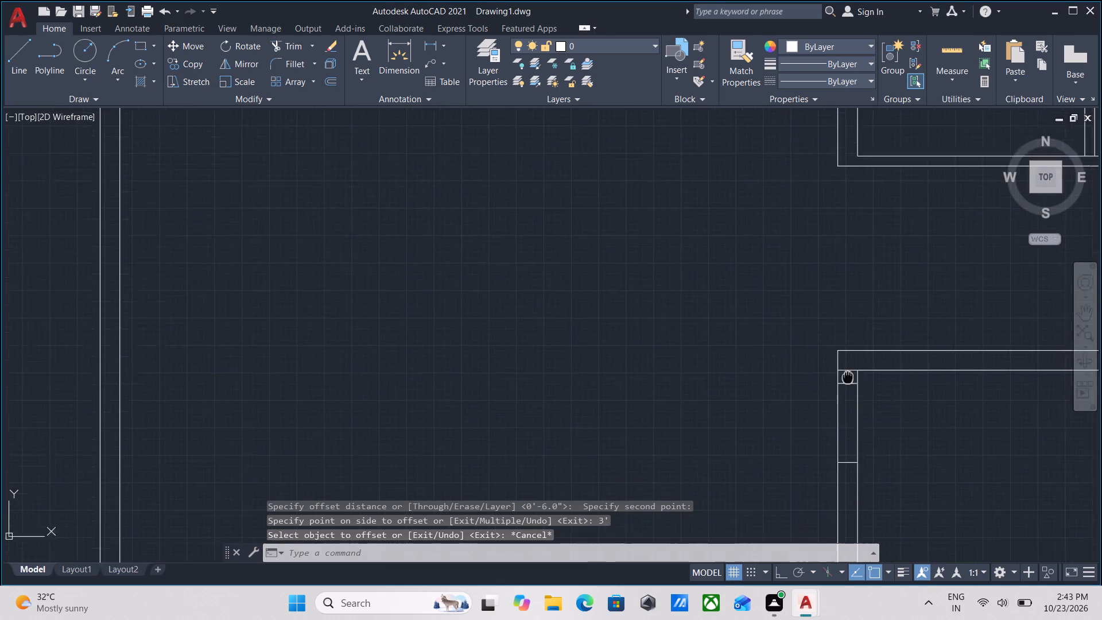
middle_drag(831, 350, 825, 340)
text(tr)
key(Return)
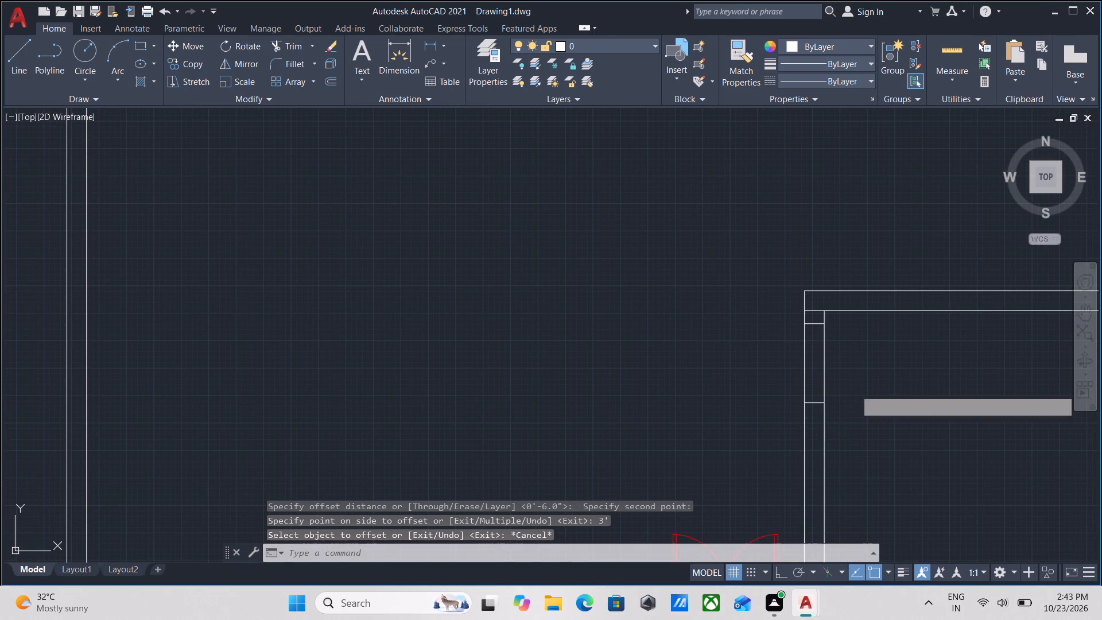
click(860, 374)
click(721, 365)
scroll(802, 305, up, 3)
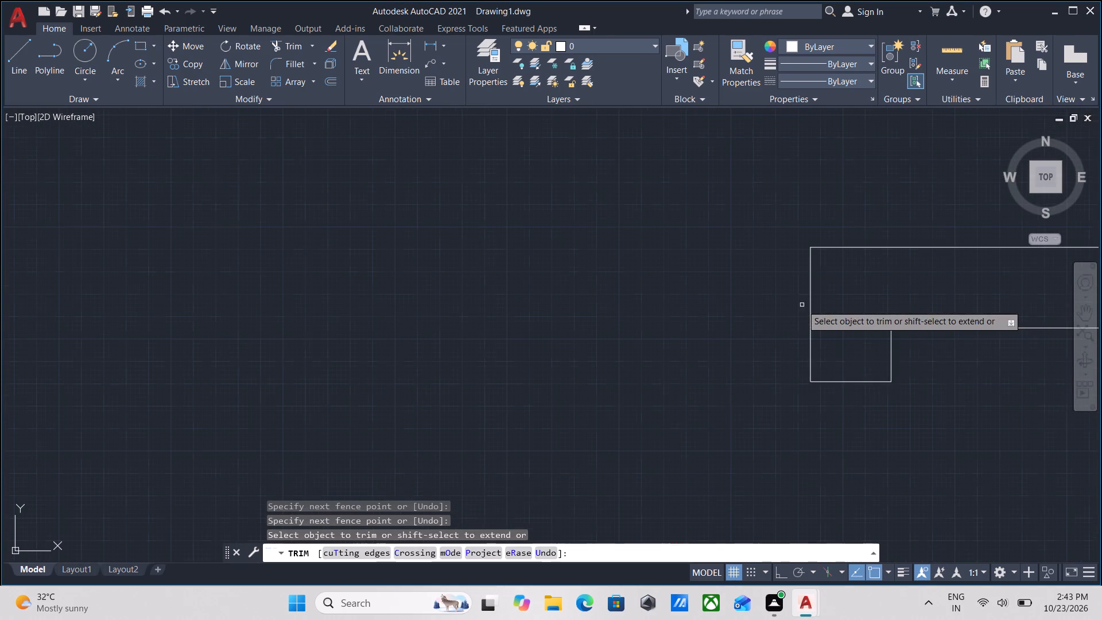
click(836, 345)
click(836, 321)
key(Escape)
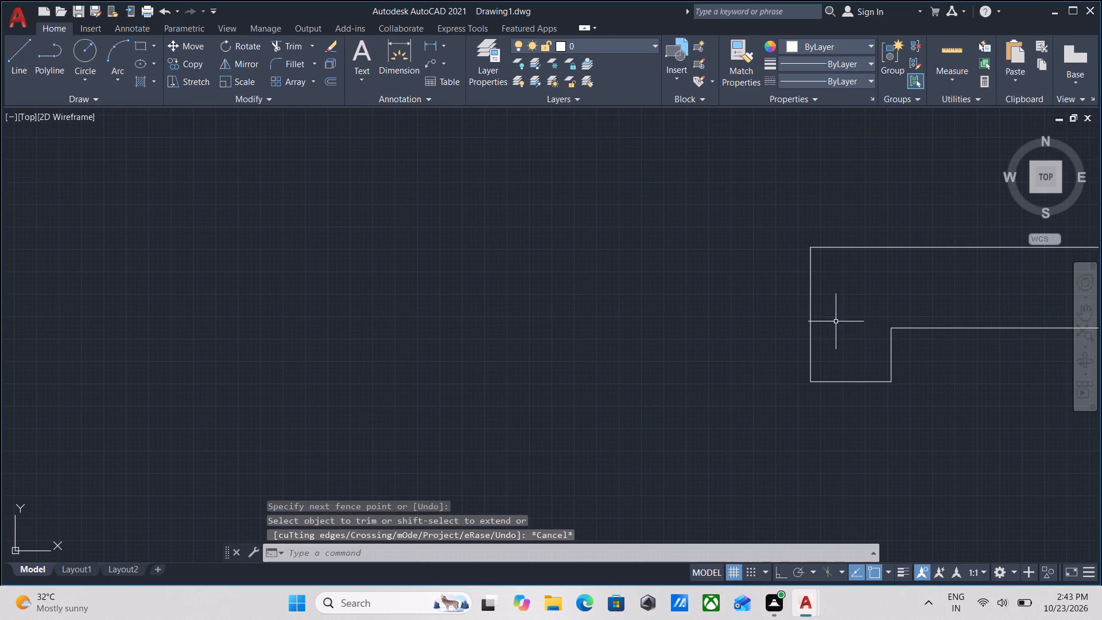
Insert the Door - Imperial block from the architectural tool palette in the open space beside the new doorway.
scroll(836, 321, down, 4)
scroll(827, 385, down, 1)
middle_drag(824, 381, 802, 289)
middle_drag(641, 328, 686, 370)
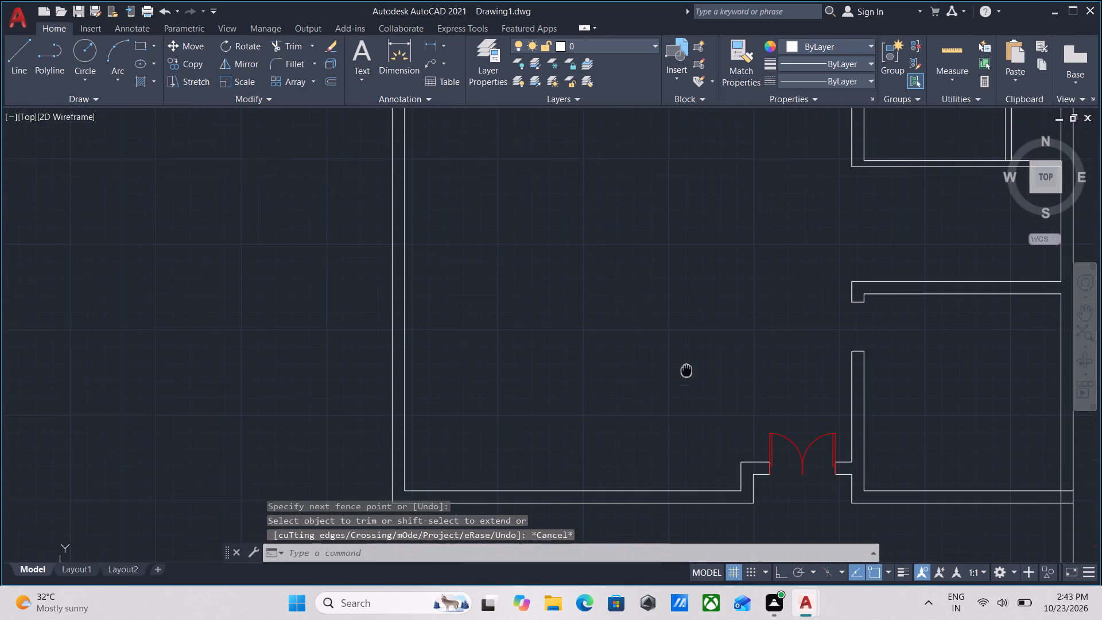
text(tp)
key(Return)
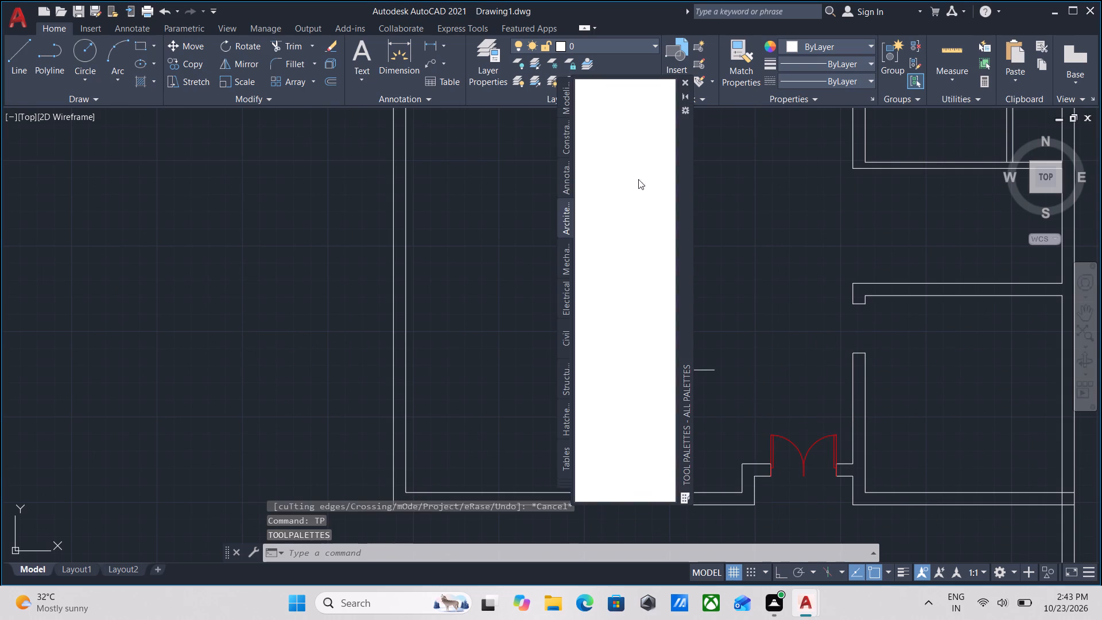
click(628, 114)
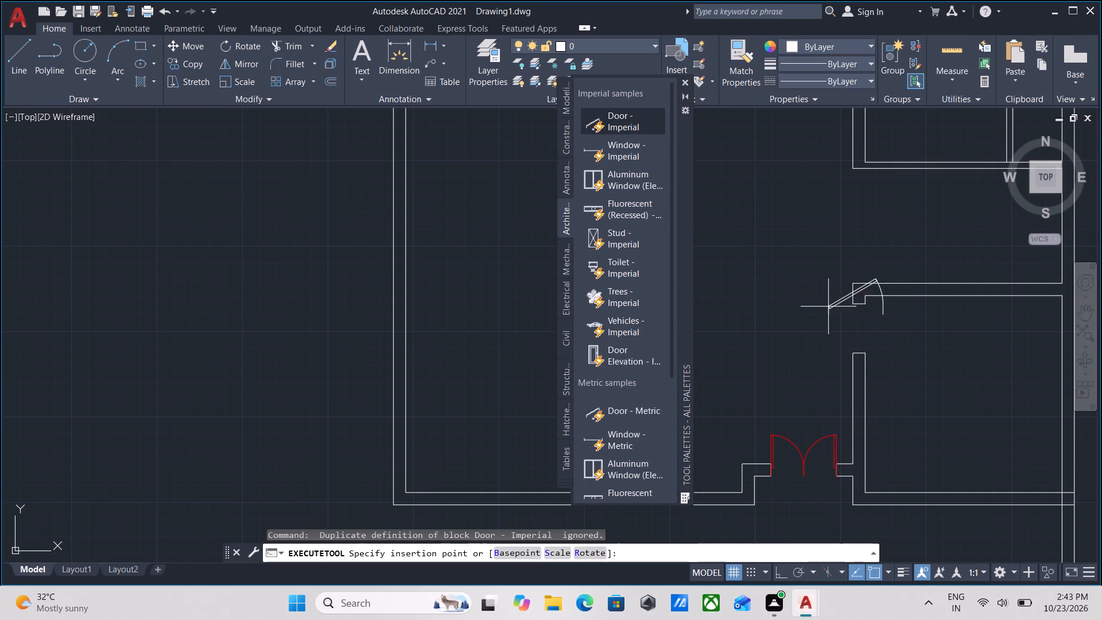
click(760, 309)
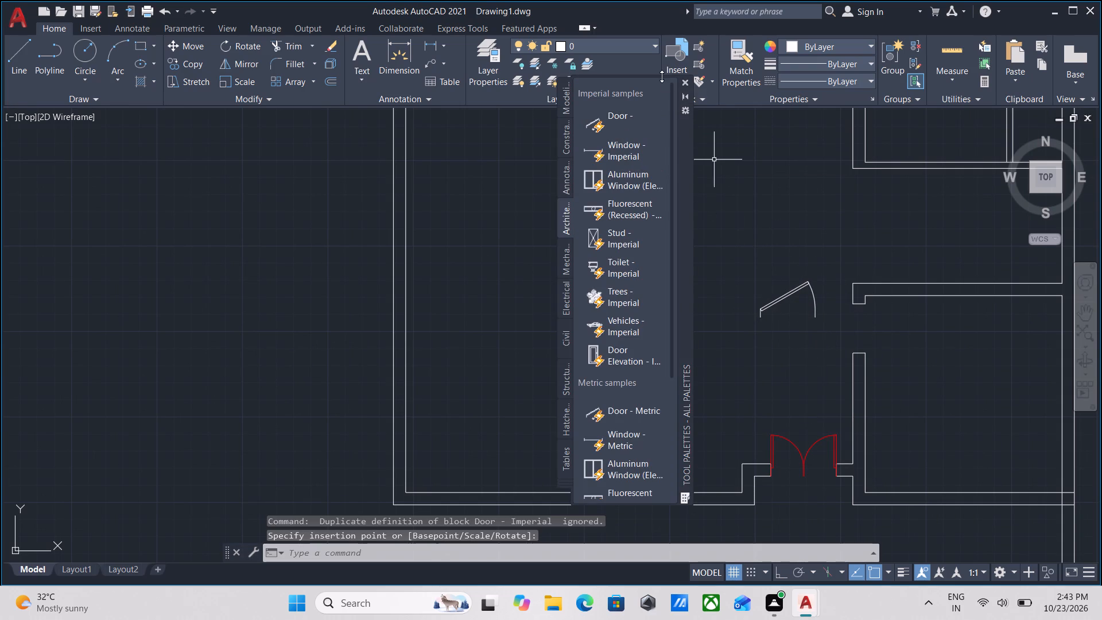
click(684, 82)
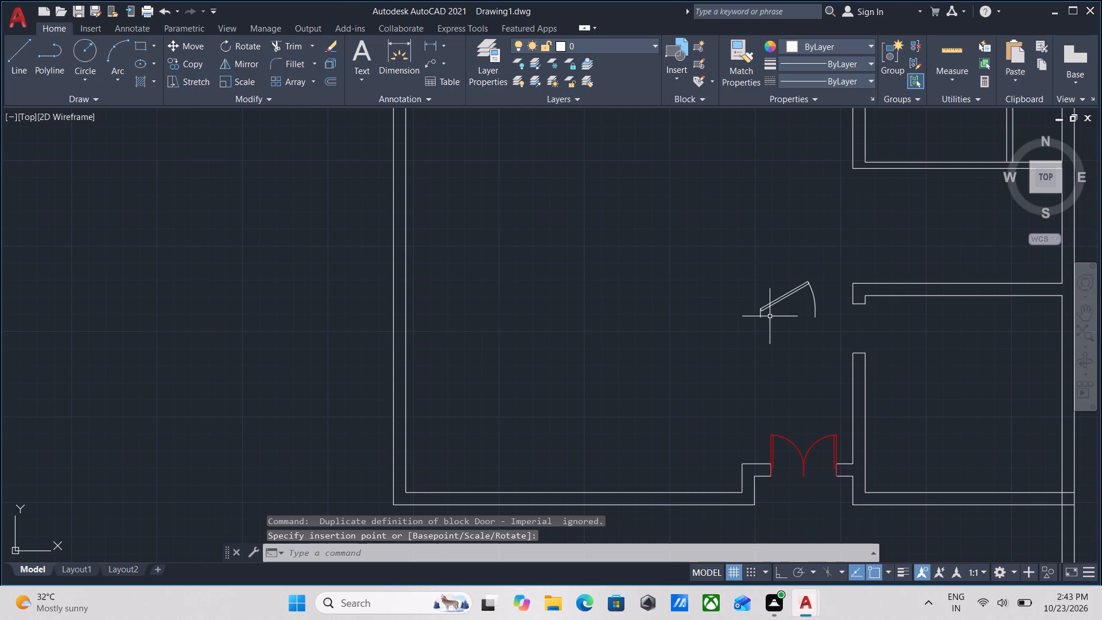
Set the inserted door block's opening angle to Open 90º.
drag(786, 332, 783, 325)
click(754, 284)
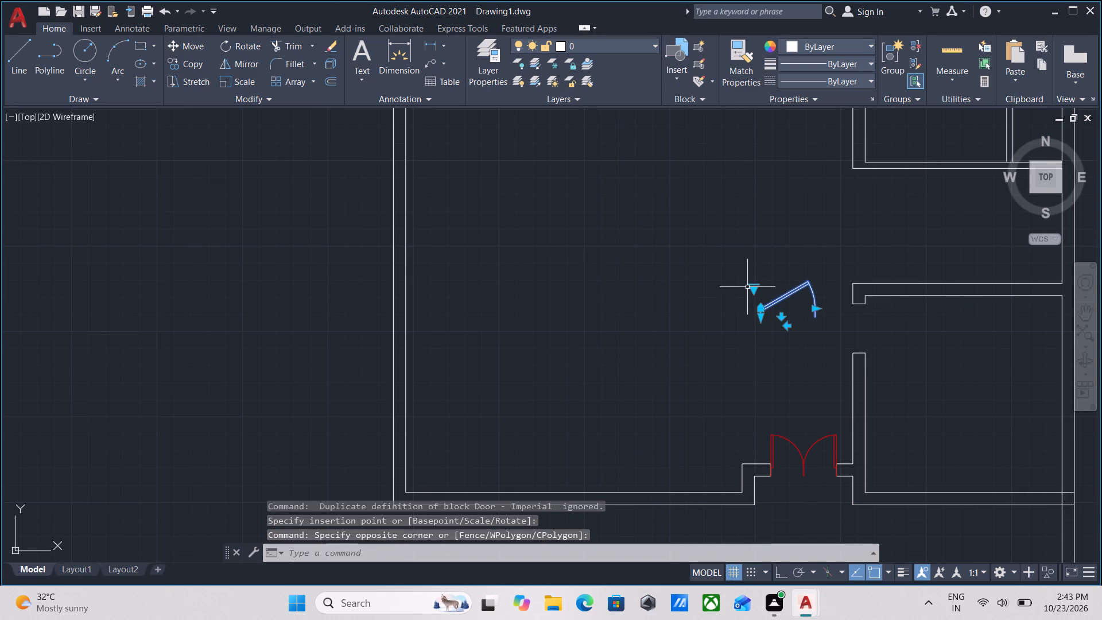
click(751, 286)
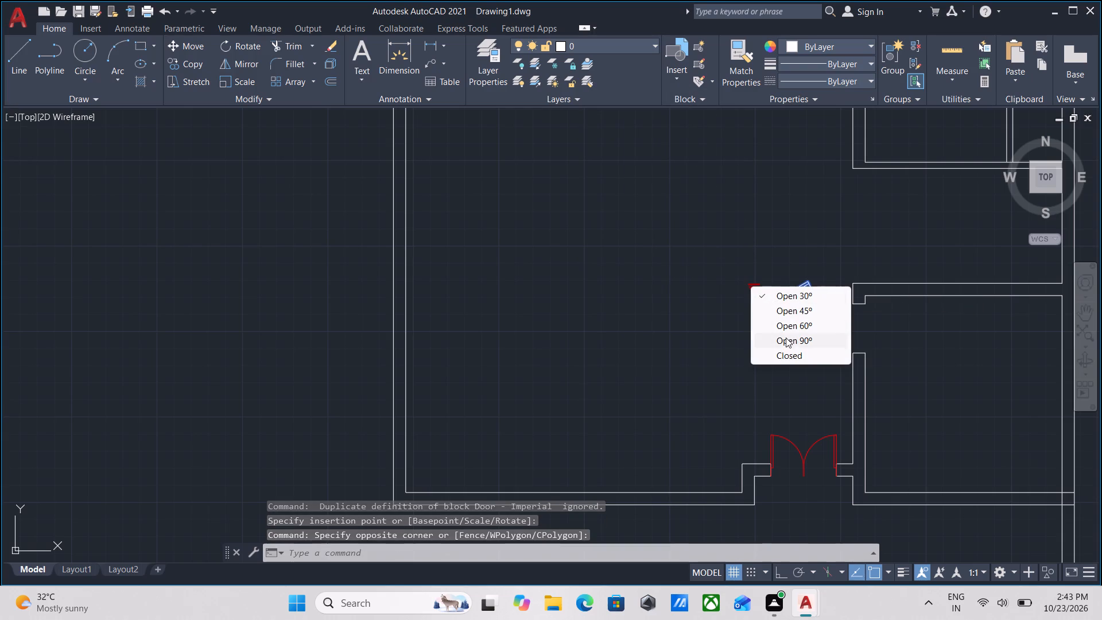
click(786, 338)
Assign the single door block to the doors layer.
click(642, 48)
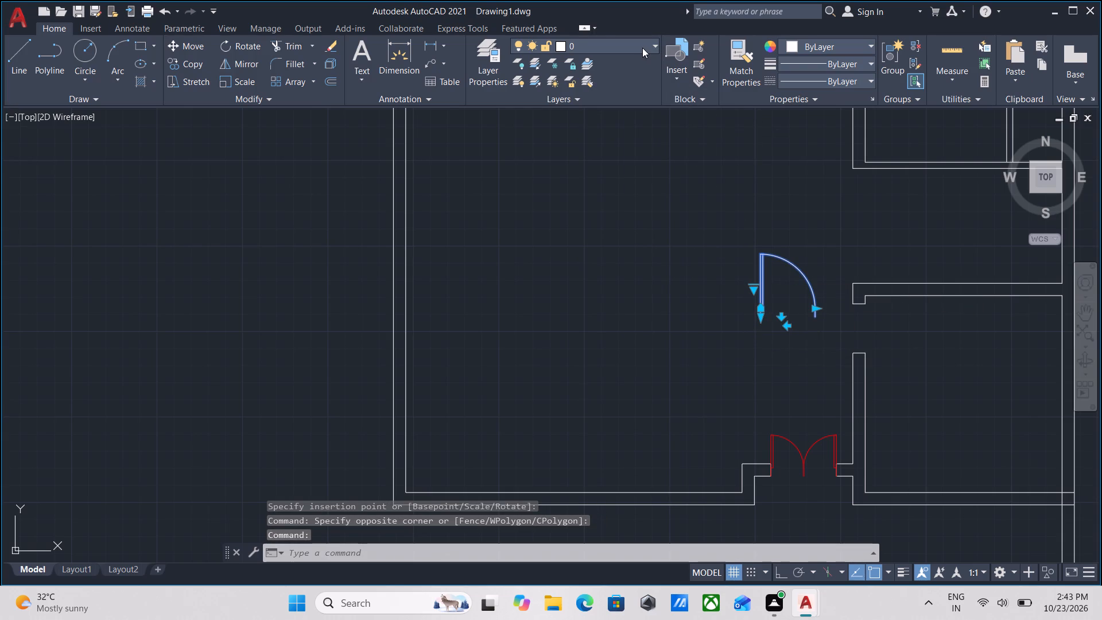
click(624, 82)
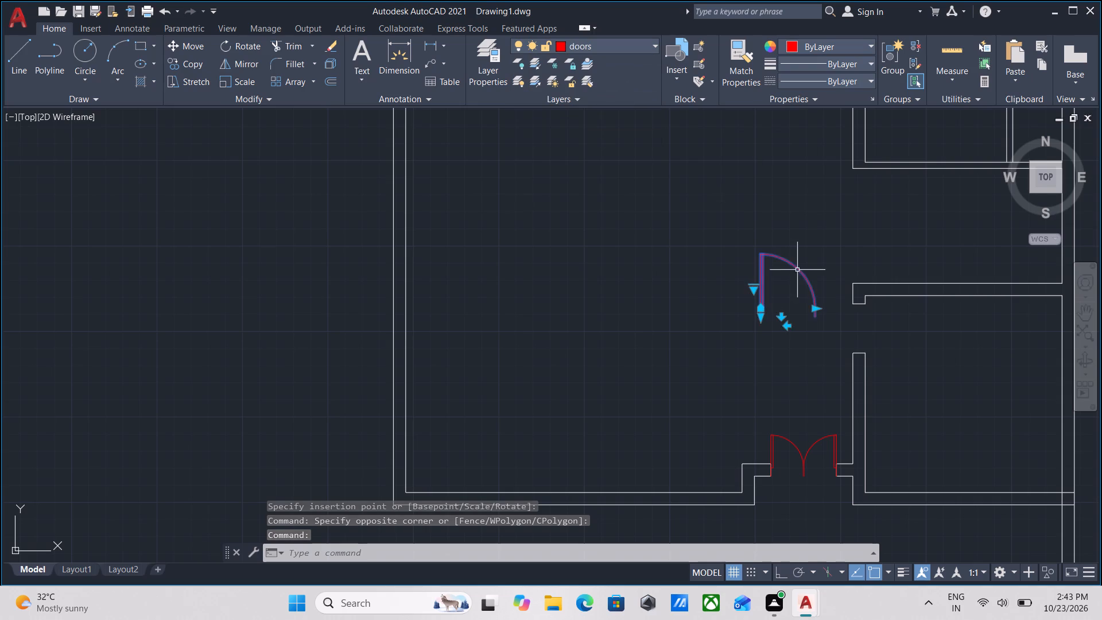
scroll(798, 270, up, 2)
key(Escape)
Resize the single door block from its arc-end jamb to a width of 3'.
click(836, 261)
click(769, 303)
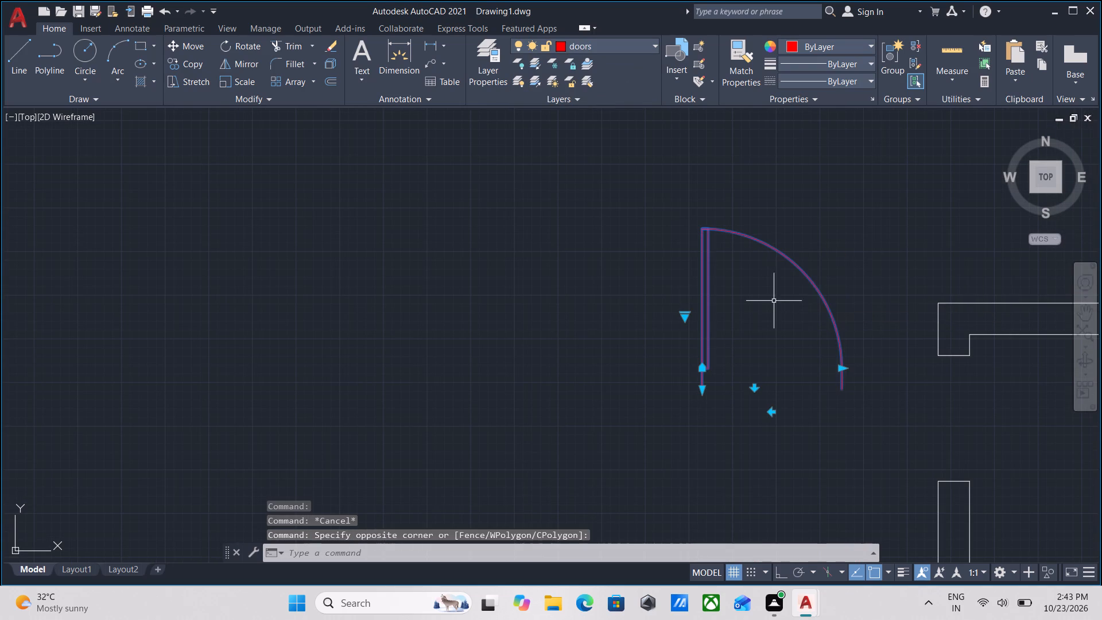
click(840, 370)
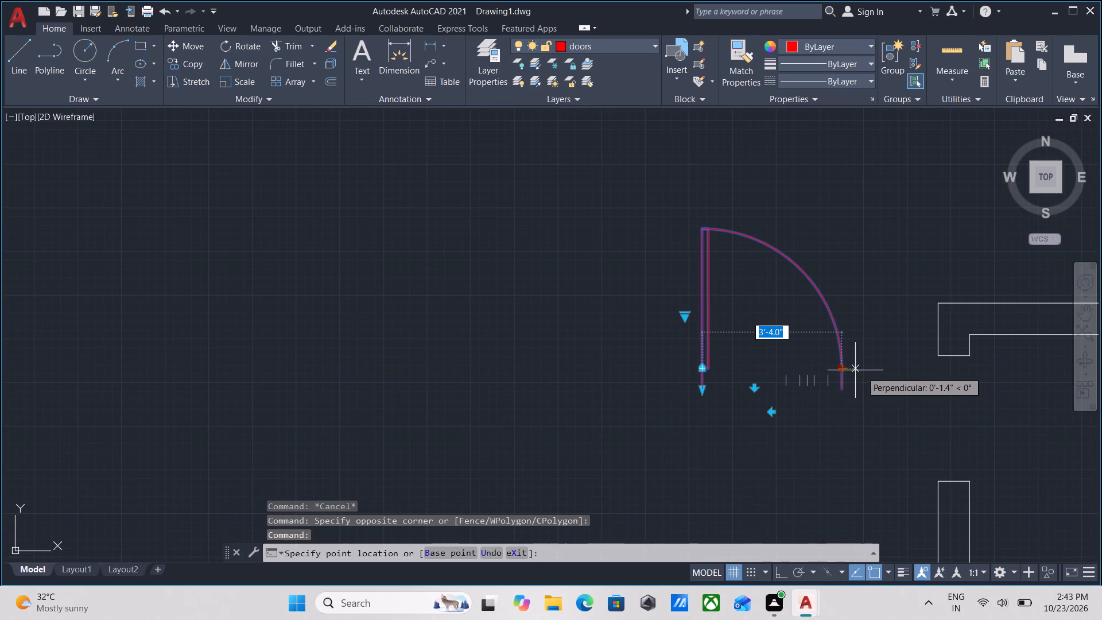
click(832, 372)
key(Escape)
Rotate the single door block 90° clockwise about its hinge-side jamb end, with Ortho on, so the leaf lies horizontal.
click(856, 268)
click(750, 308)
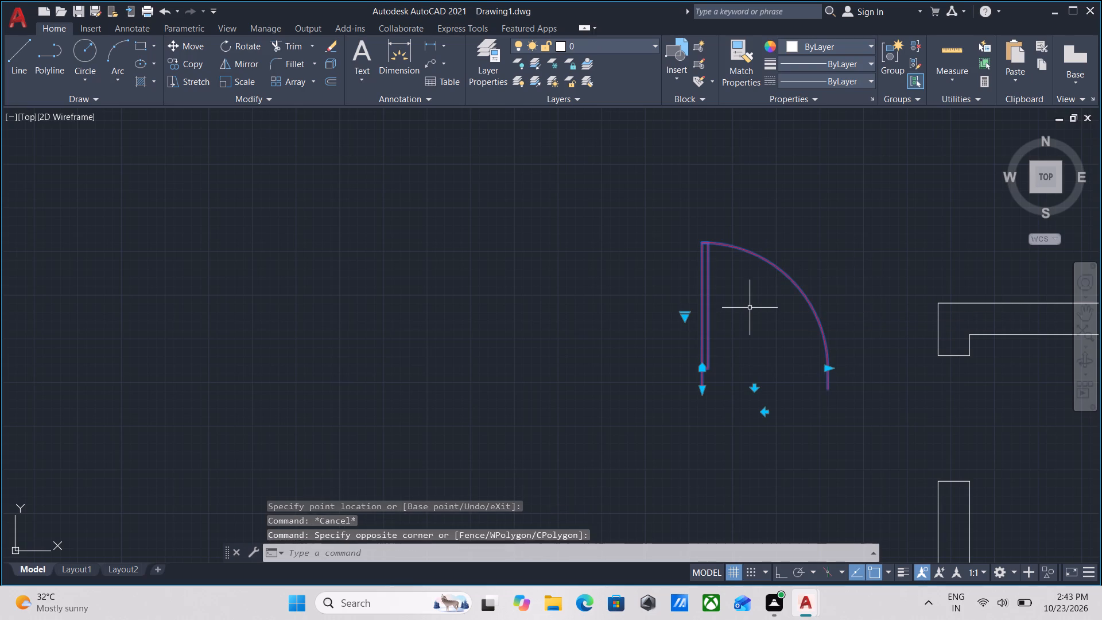
text(ro)
key(Return)
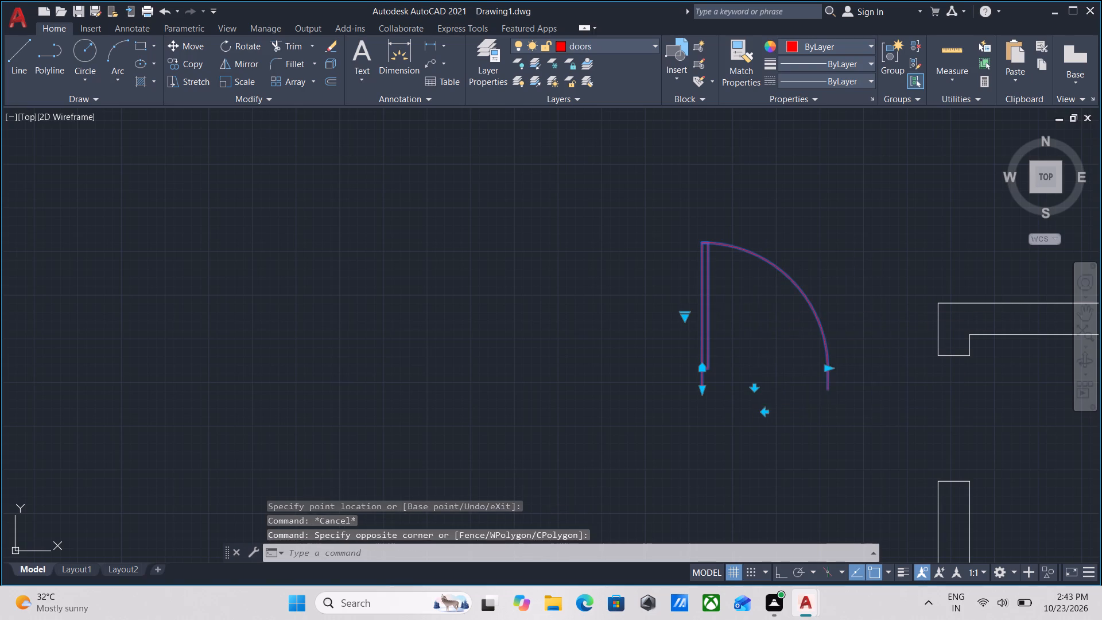
click(700, 390)
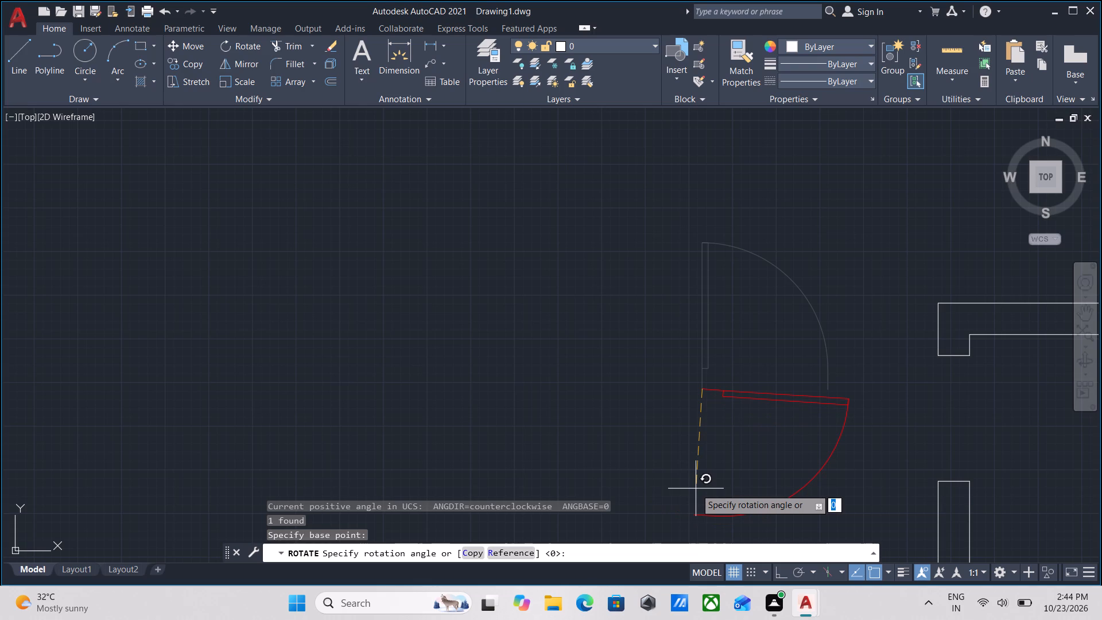
key(F8)
click(704, 491)
Copy the rotated single door from its hinge-side jamb end to the upper jamb corner of the new doorway, with Ortho off.
click(850, 483)
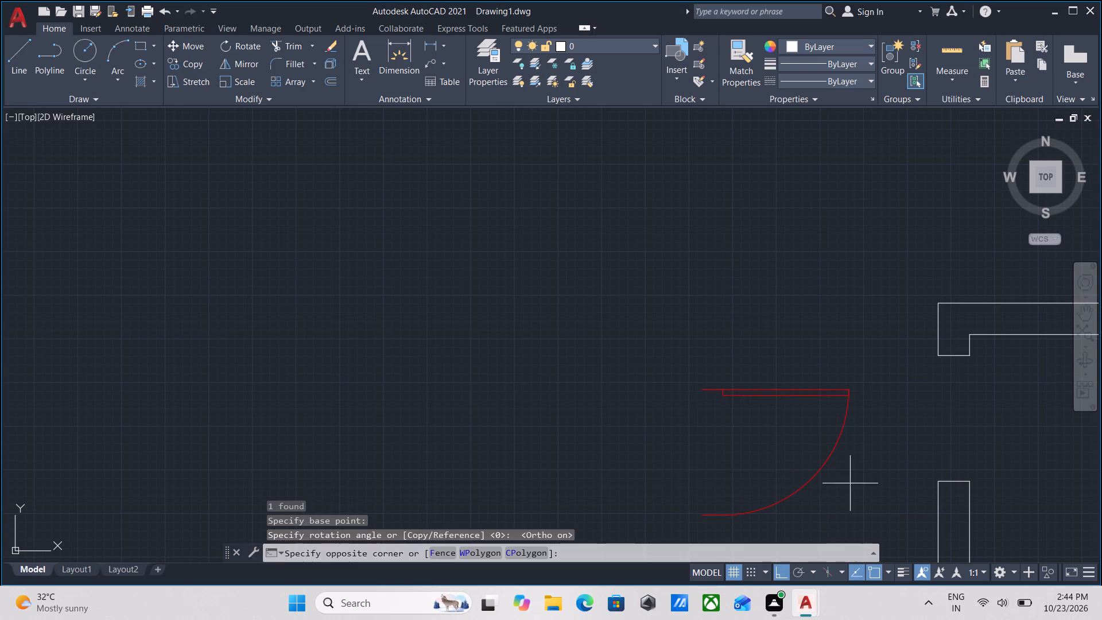
click(809, 435)
text(co)
key(Return)
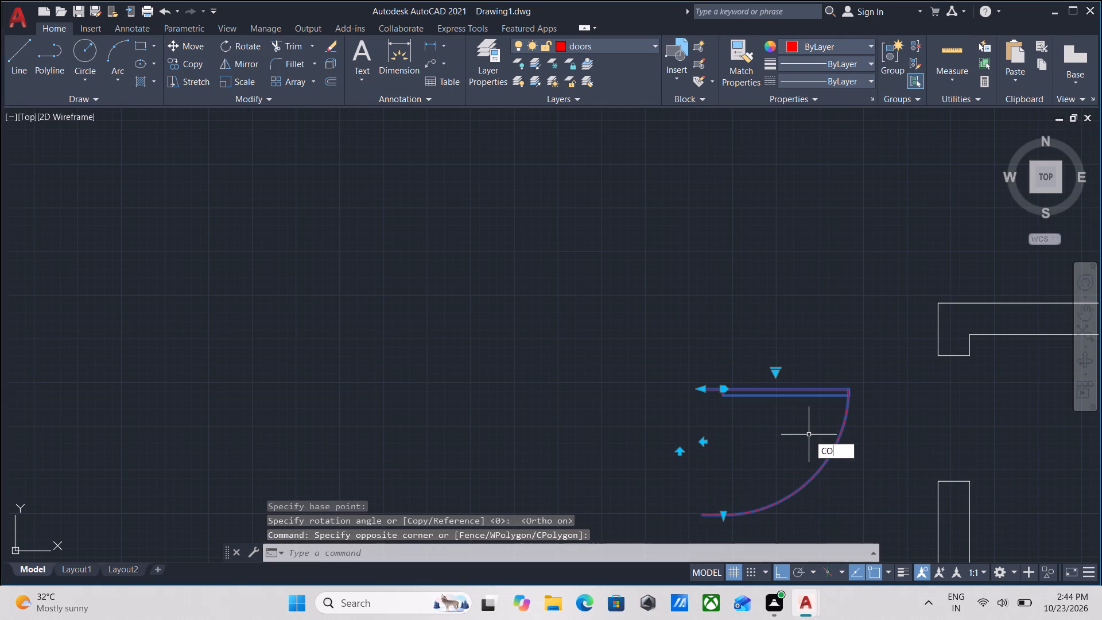
click(700, 386)
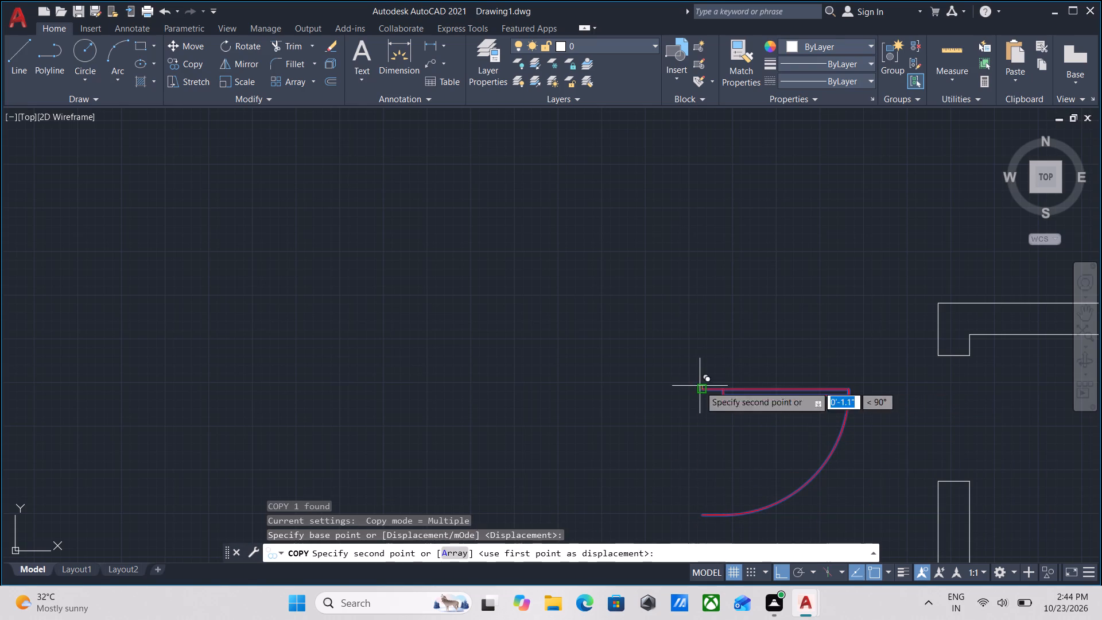
key(F8)
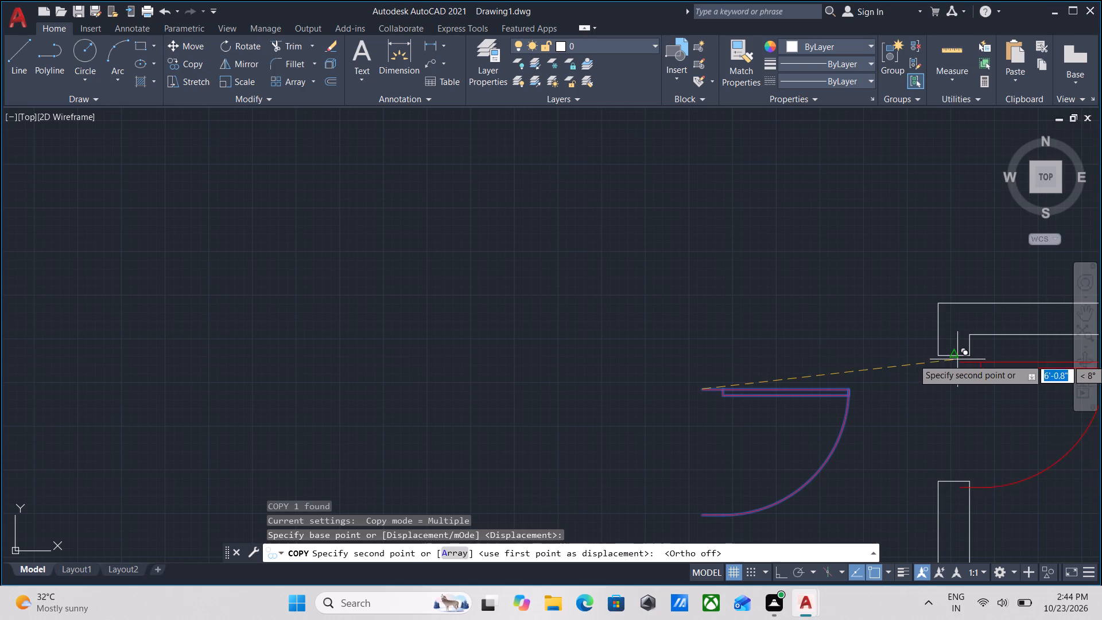
click(938, 358)
scroll(959, 357, down, 2)
middle_drag(959, 357, 911, 373)
key(Escape)
Trim off the two long vertical wall lines that run down past the lower outer corner of the plan.
scroll(911, 373, down, 3)
middle_drag(874, 349, 855, 396)
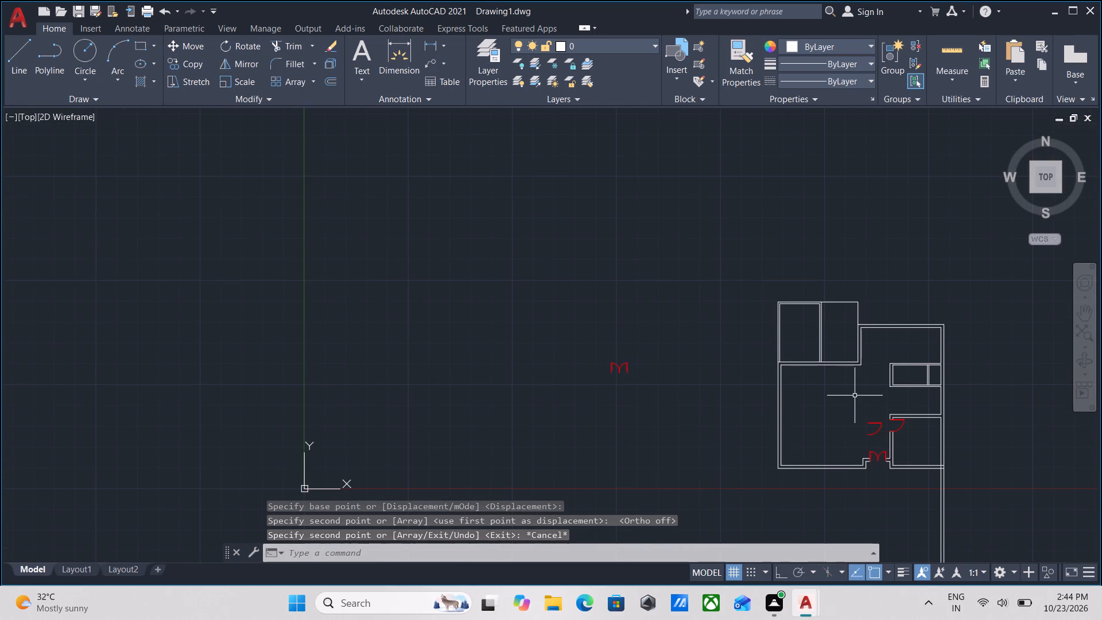
middle_drag(873, 465, 824, 328)
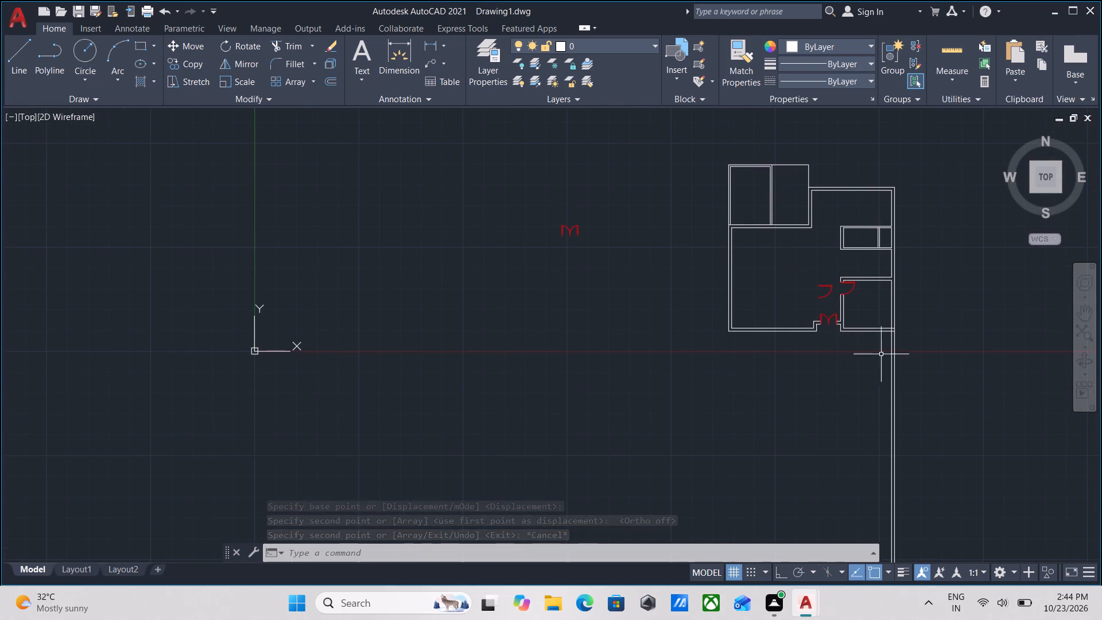
scroll(924, 352, up, 1)
text(tr)
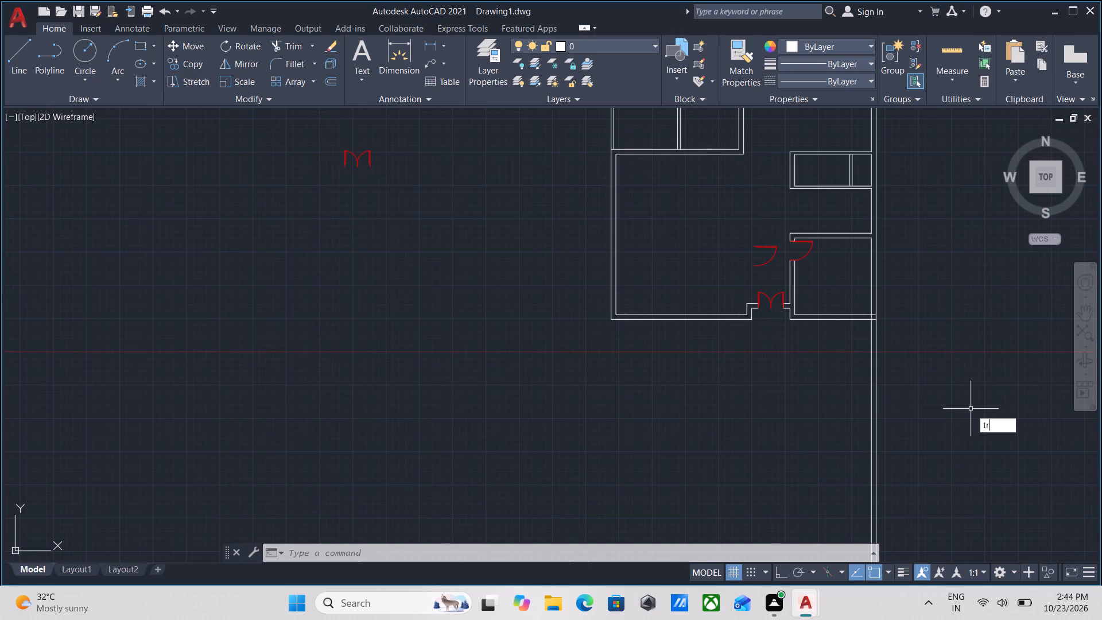
key(Return)
click(947, 400)
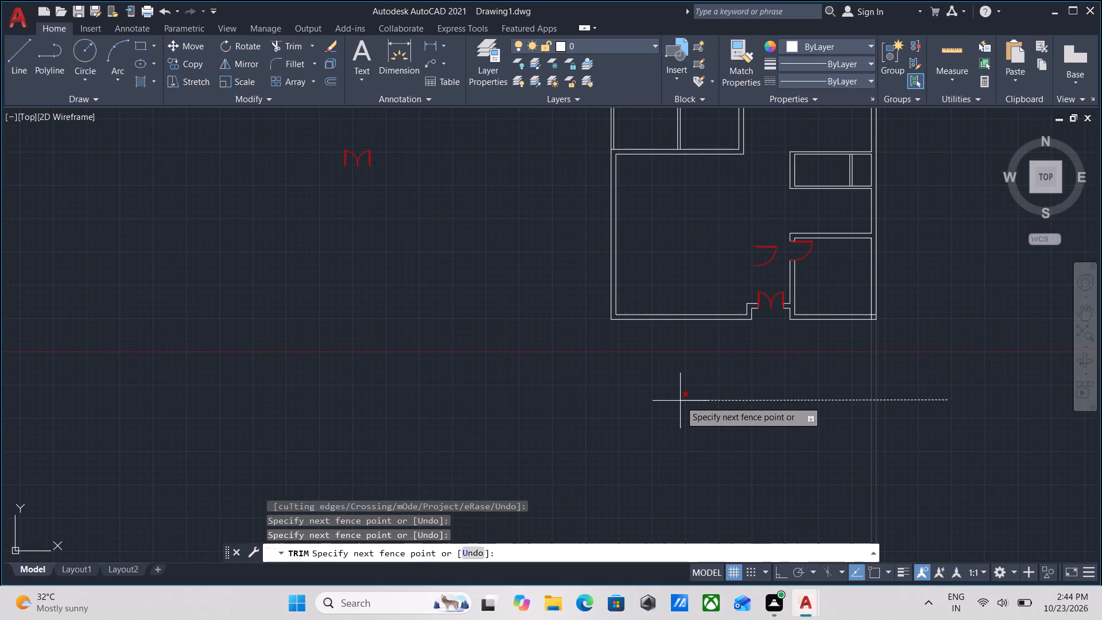
click(680, 401)
key(Escape)
Create a new layer named stairs and give it colour 131.
middle_drag(794, 374, 791, 510)
scroll(851, 349, up, 2)
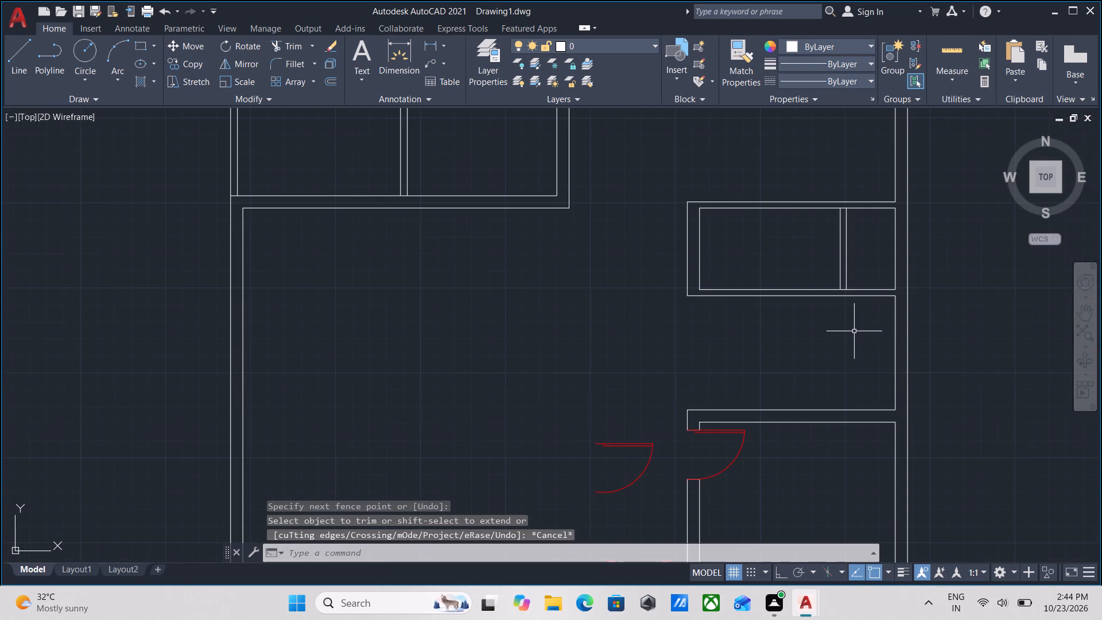
click(620, 37)
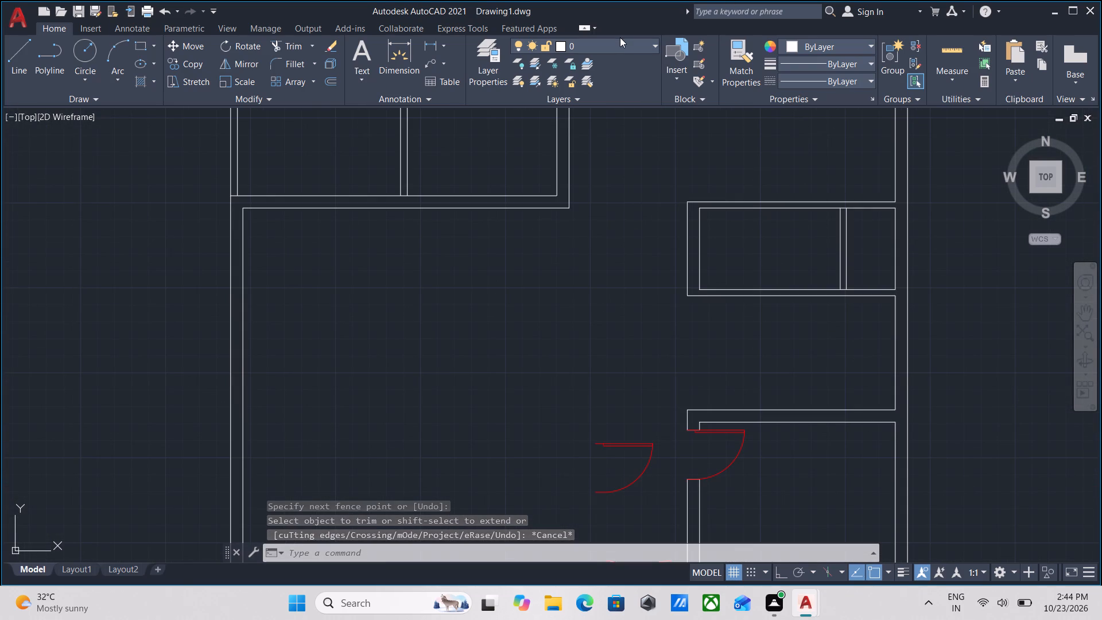
click(628, 40)
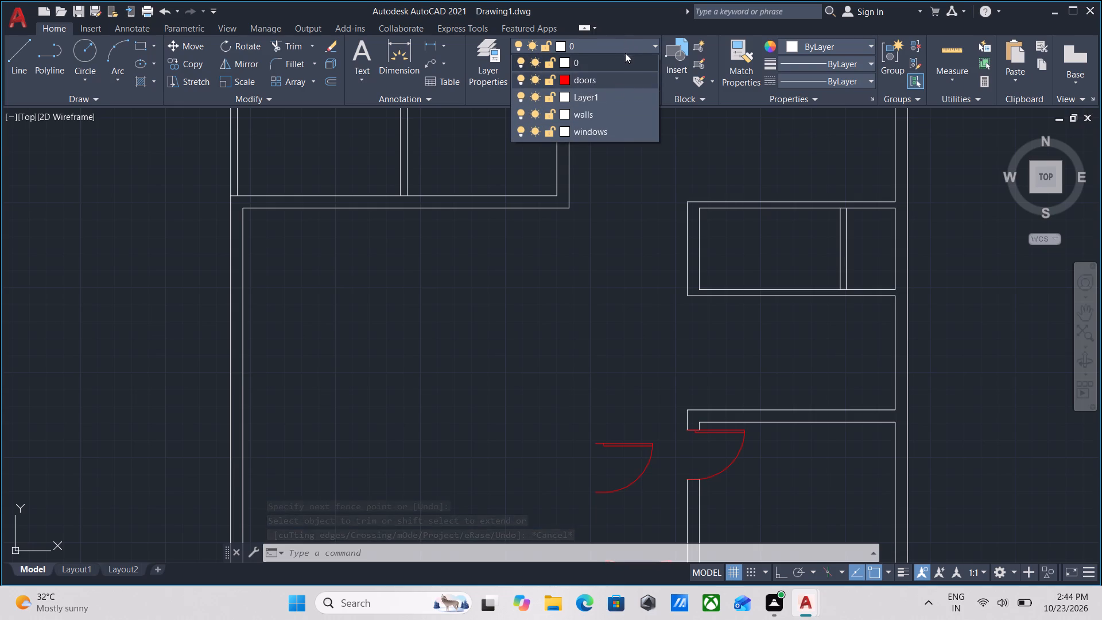
click(494, 56)
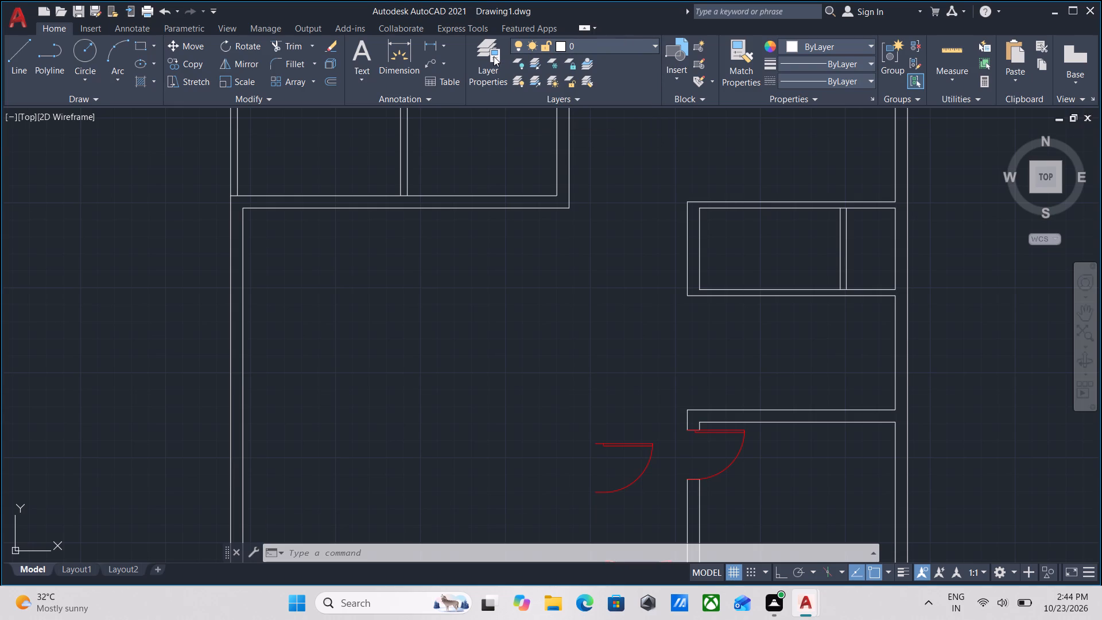
double_click(493, 66)
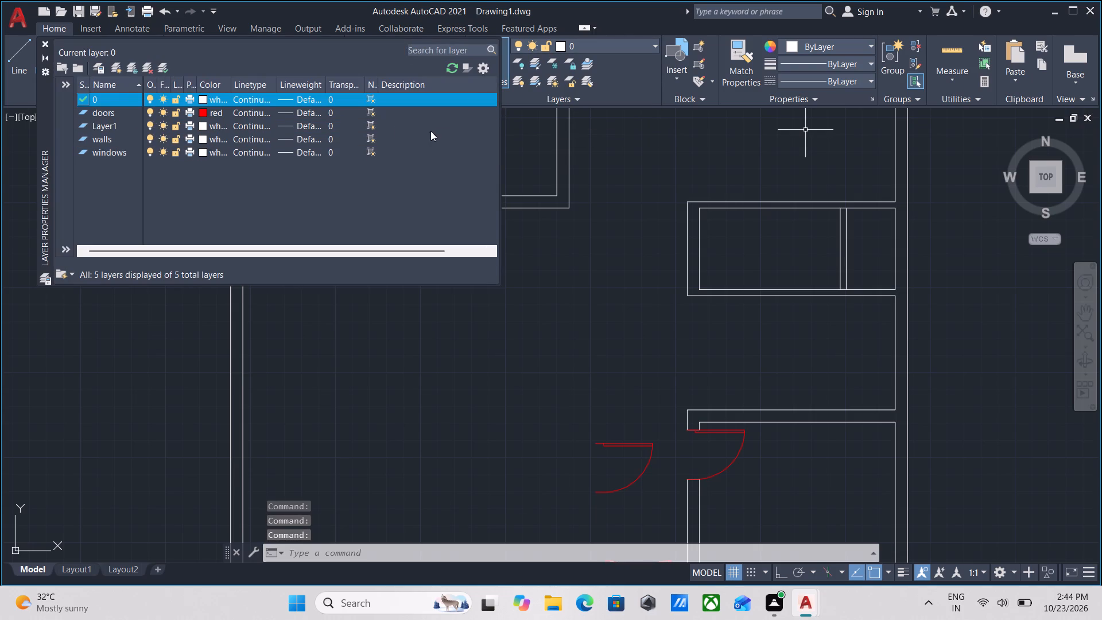
click(114, 68)
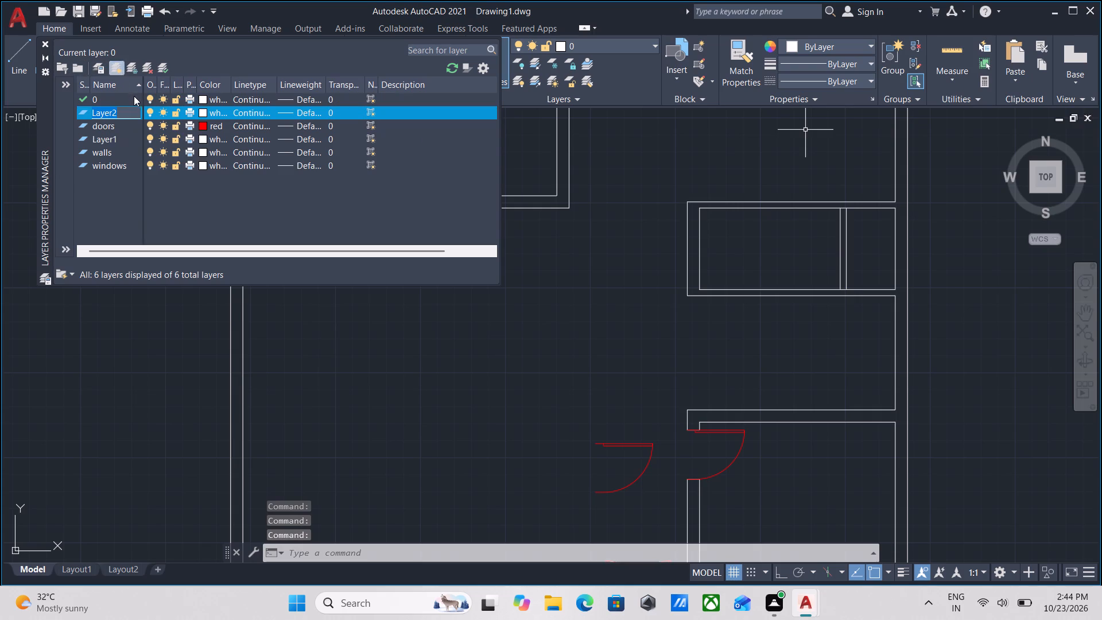
text(stairs)
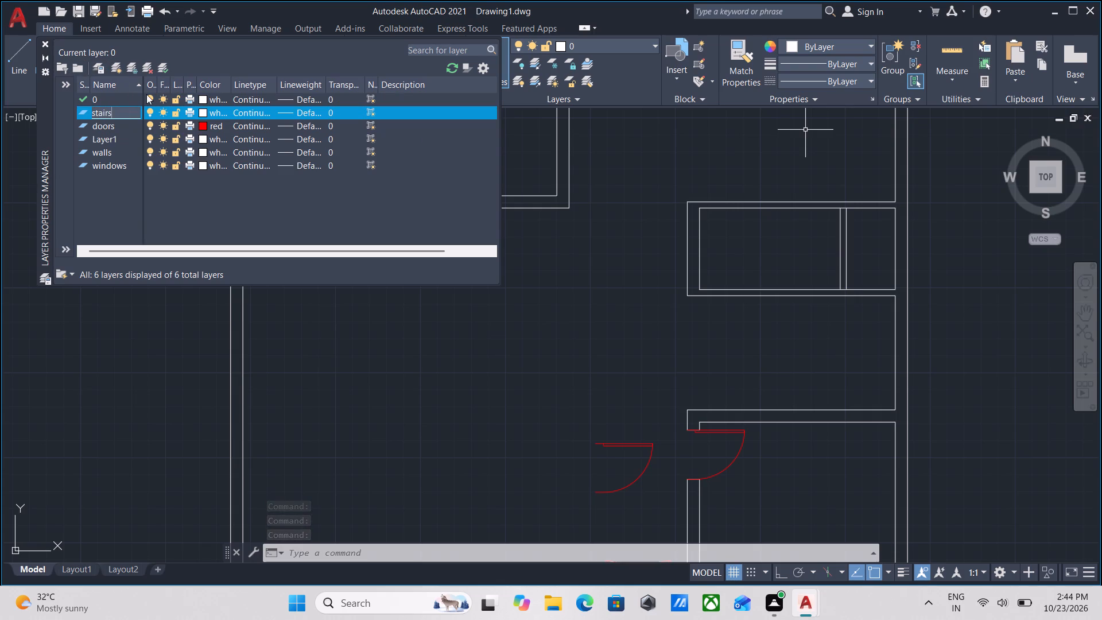
click(200, 112)
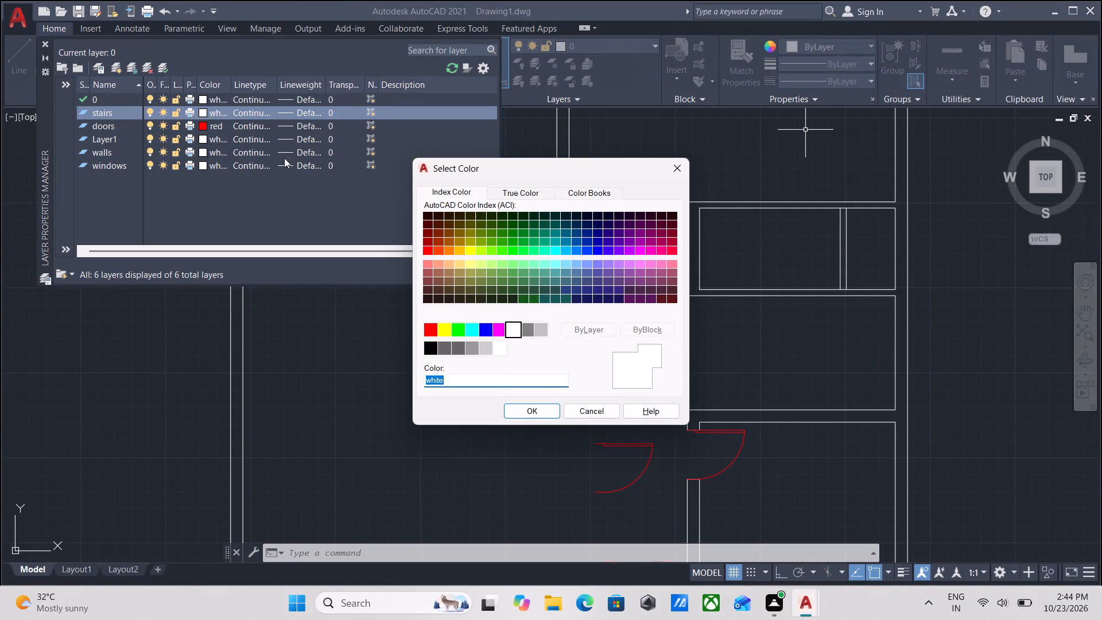
click(555, 262)
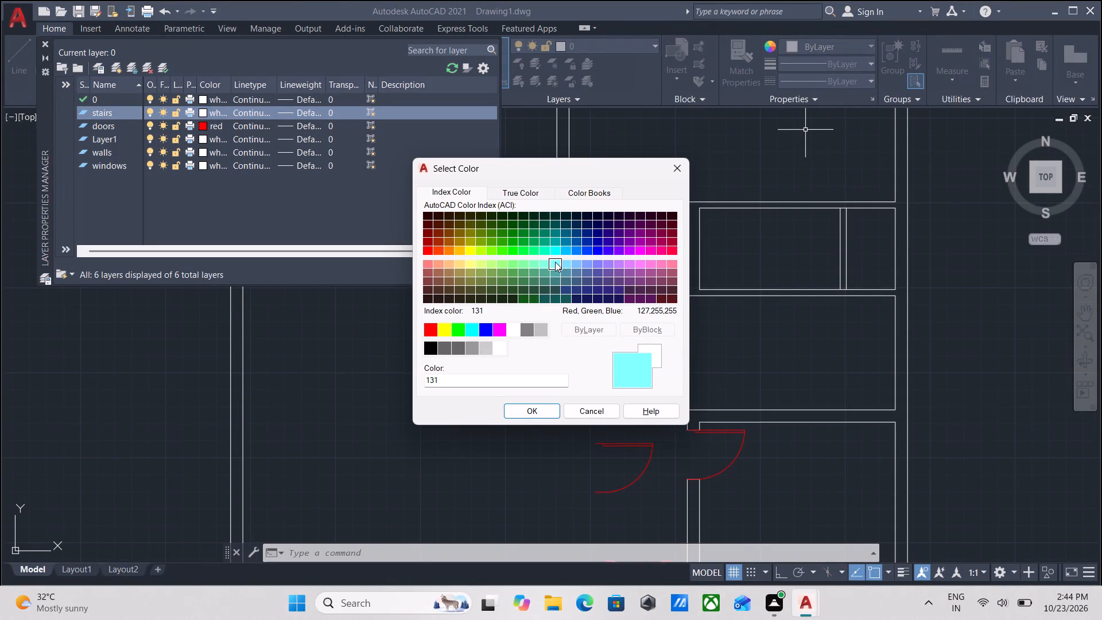
click(531, 412)
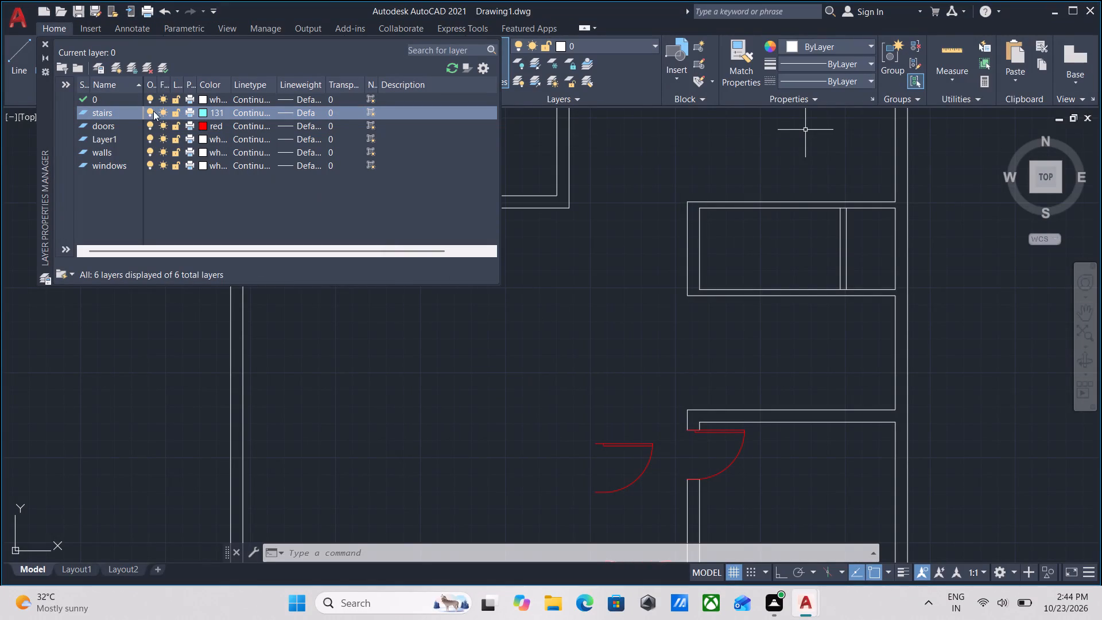
click(42, 44)
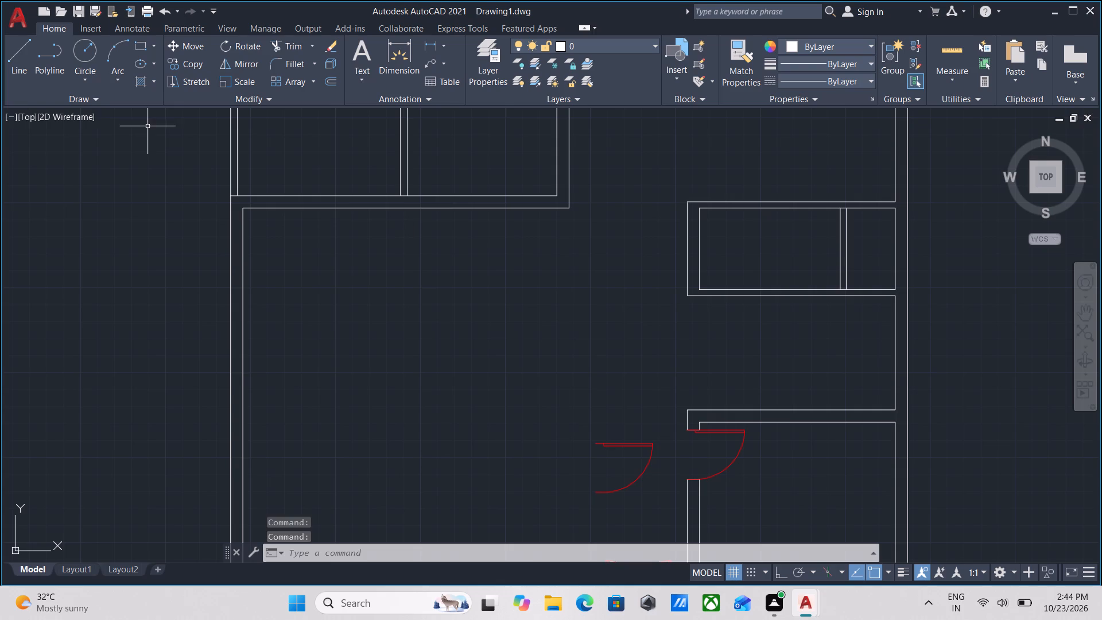
Draw a horizontal line about 12'-9" long from the outer wall's midpoint across the gap between the two small rooms, with Ortho on.
key(l)
key(Return)
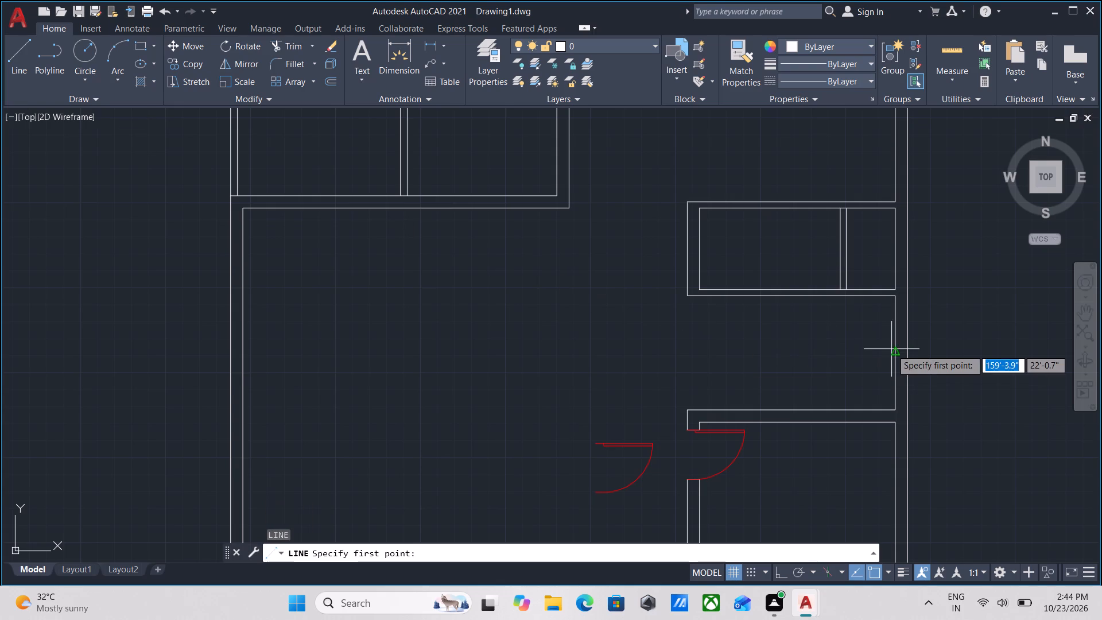
click(899, 356)
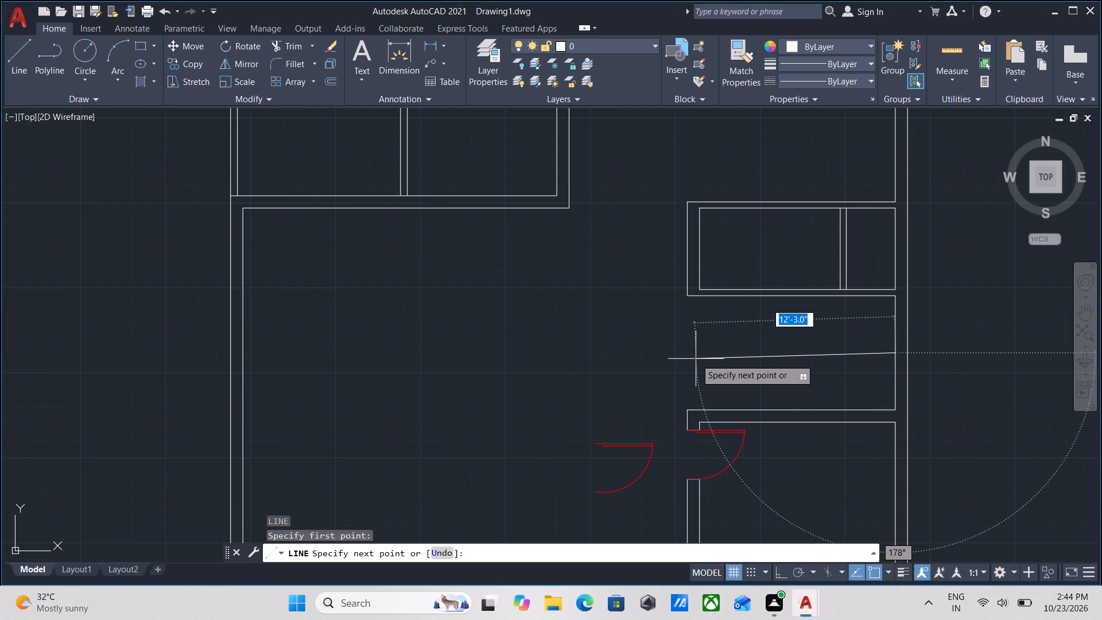
key(F8)
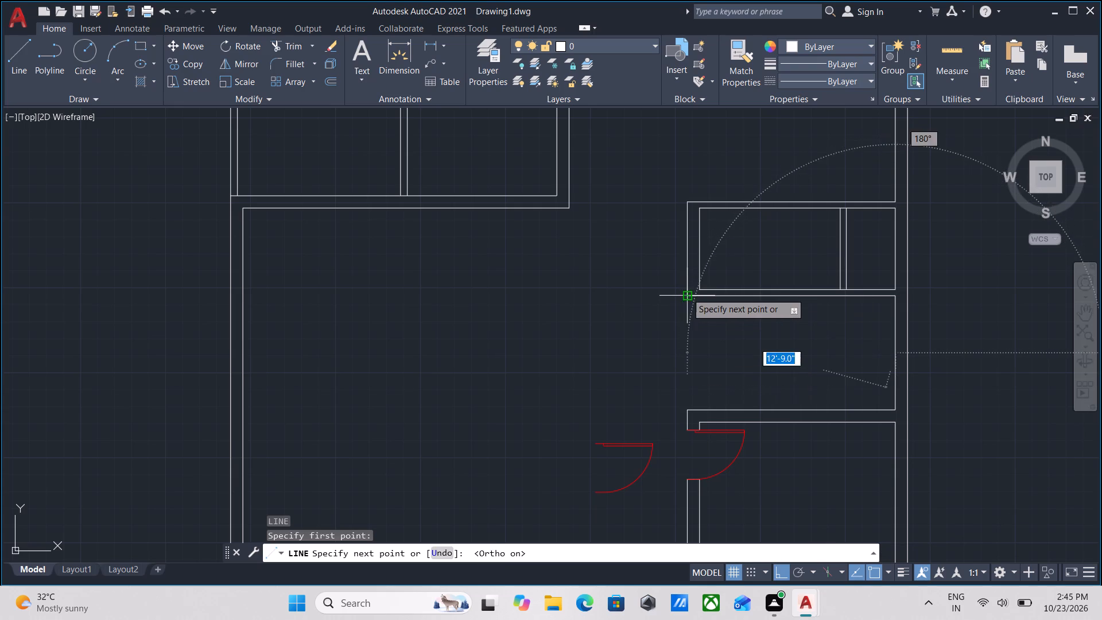
click(689, 354)
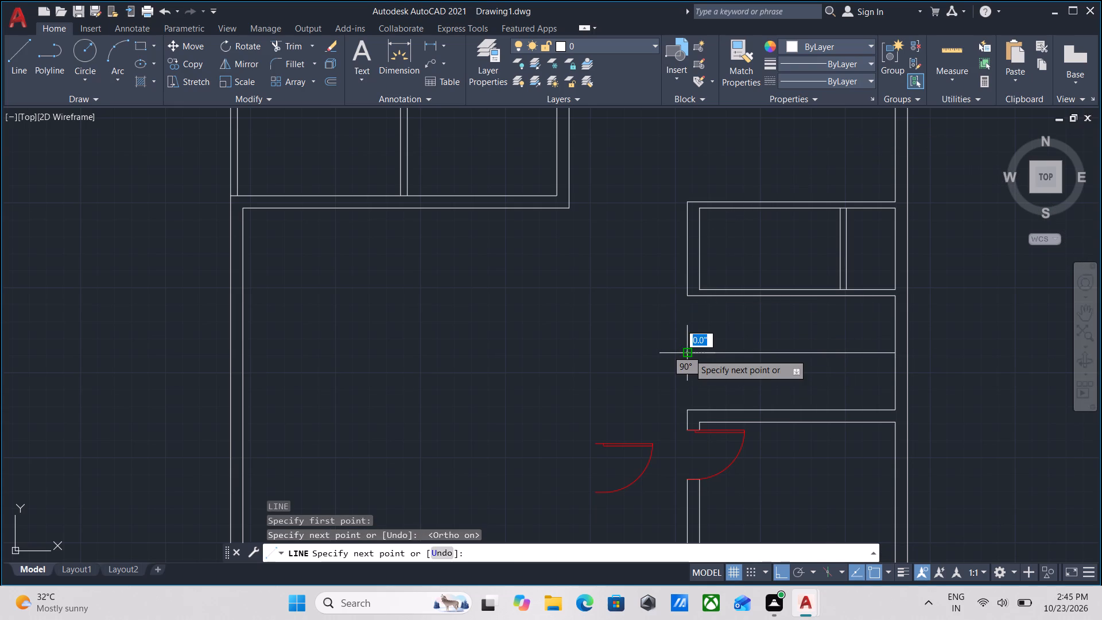
key(Escape)
Assign the new horizontal centre line to the stairs layer.
scroll(736, 373, up, 2)
click(742, 373)
click(699, 294)
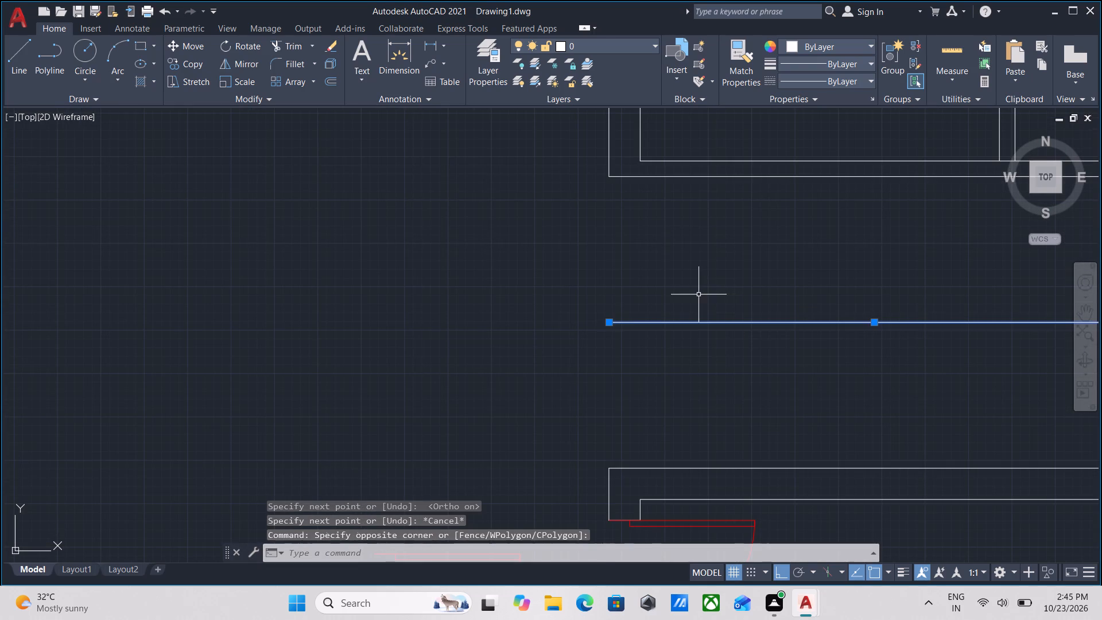
click(601, 44)
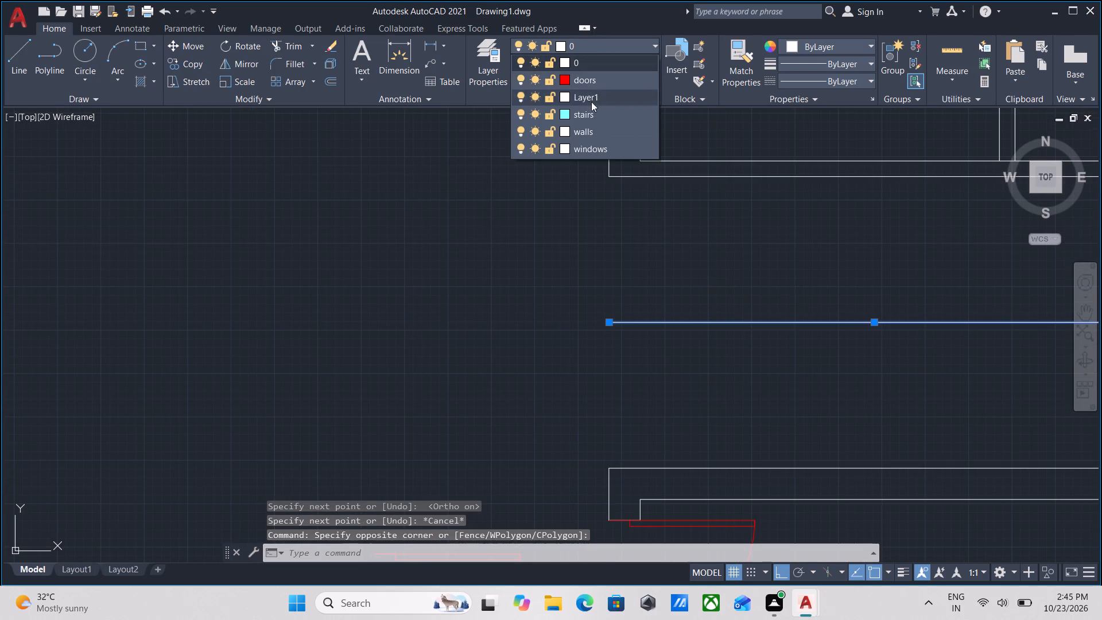
click(587, 117)
key(Escape)
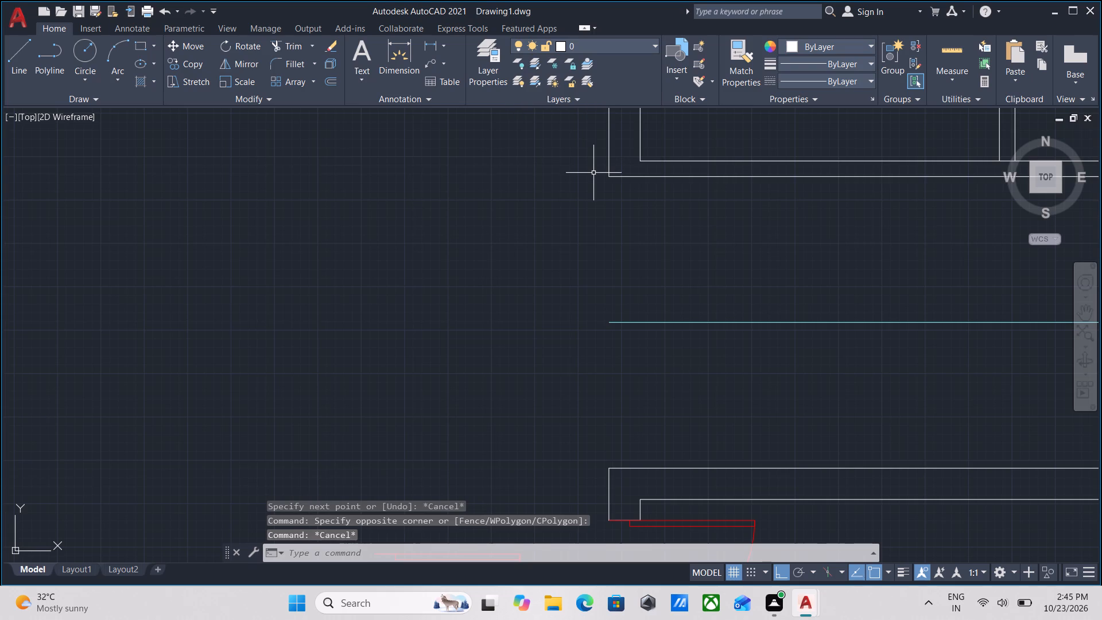
Make stairs the current layer and draw a vertical line from the centre line's open end down to the lower room's wall corner.
key(l)
key(Return)
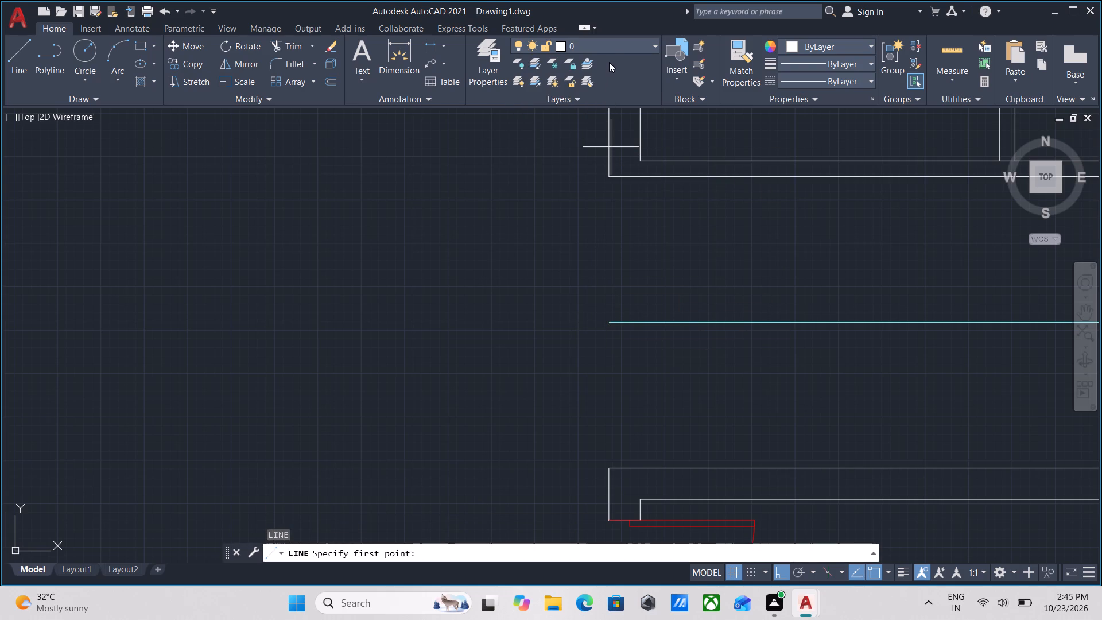
click(618, 45)
click(622, 112)
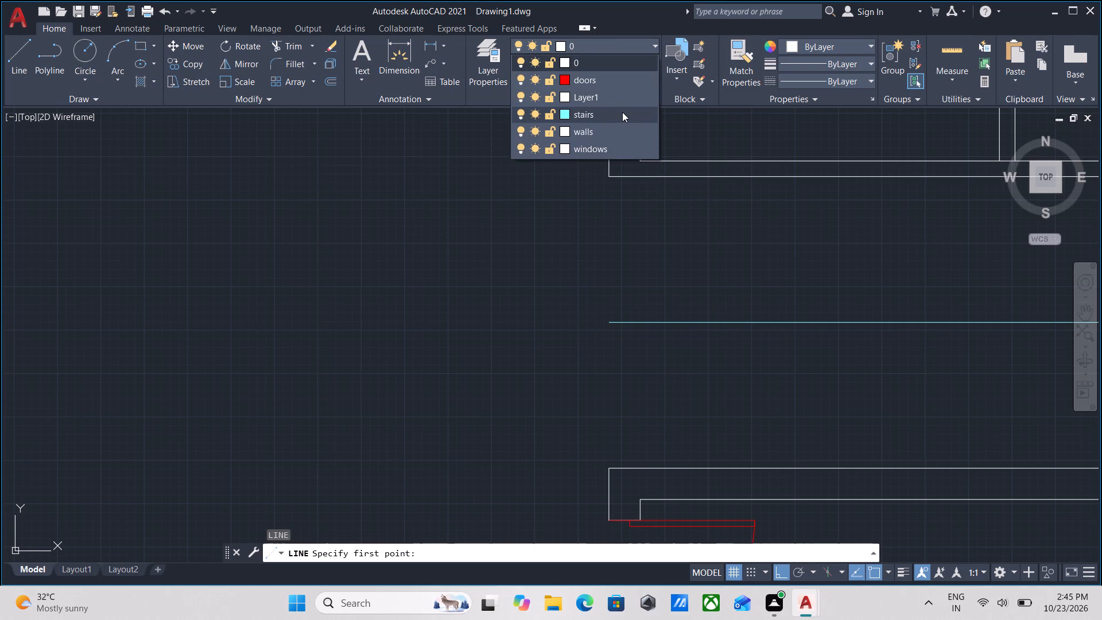
click(608, 323)
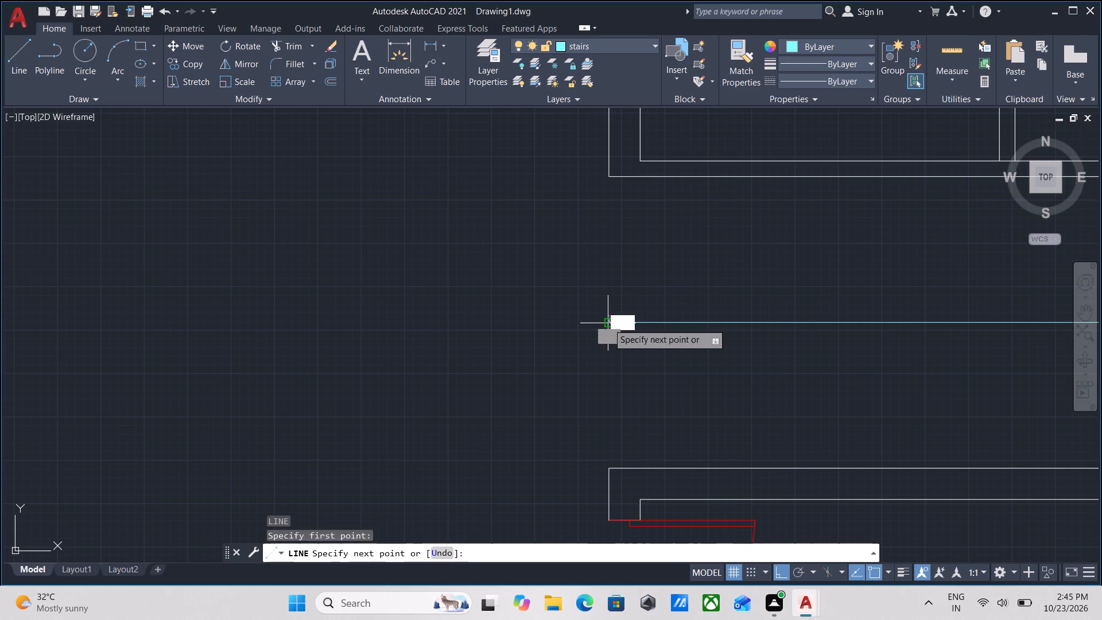
middle_drag(603, 390, 607, 256)
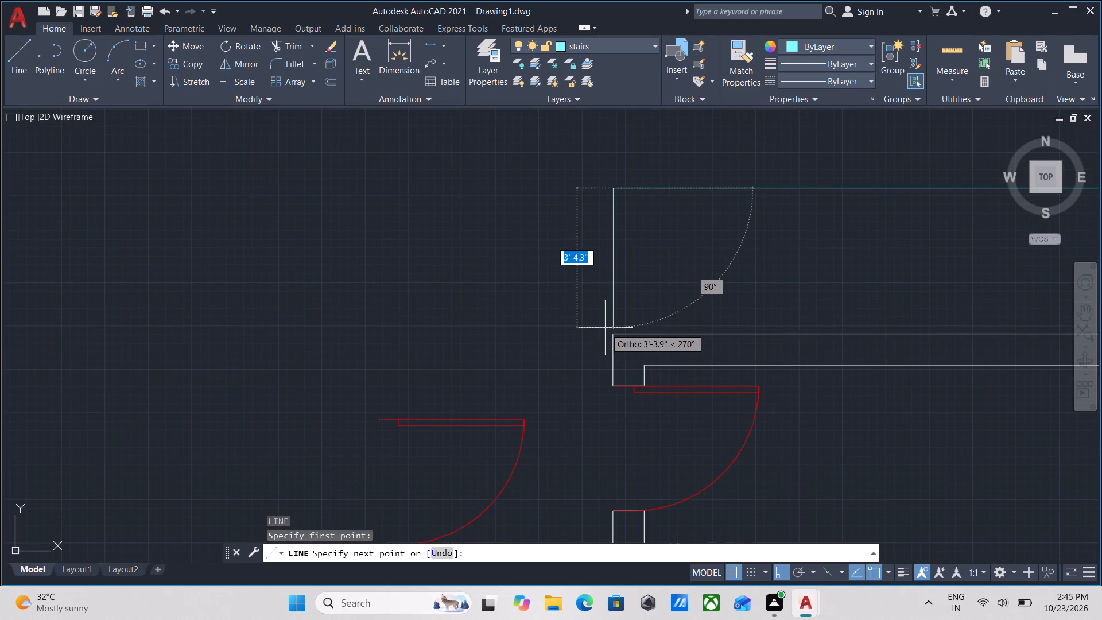
click(615, 333)
key(Escape)
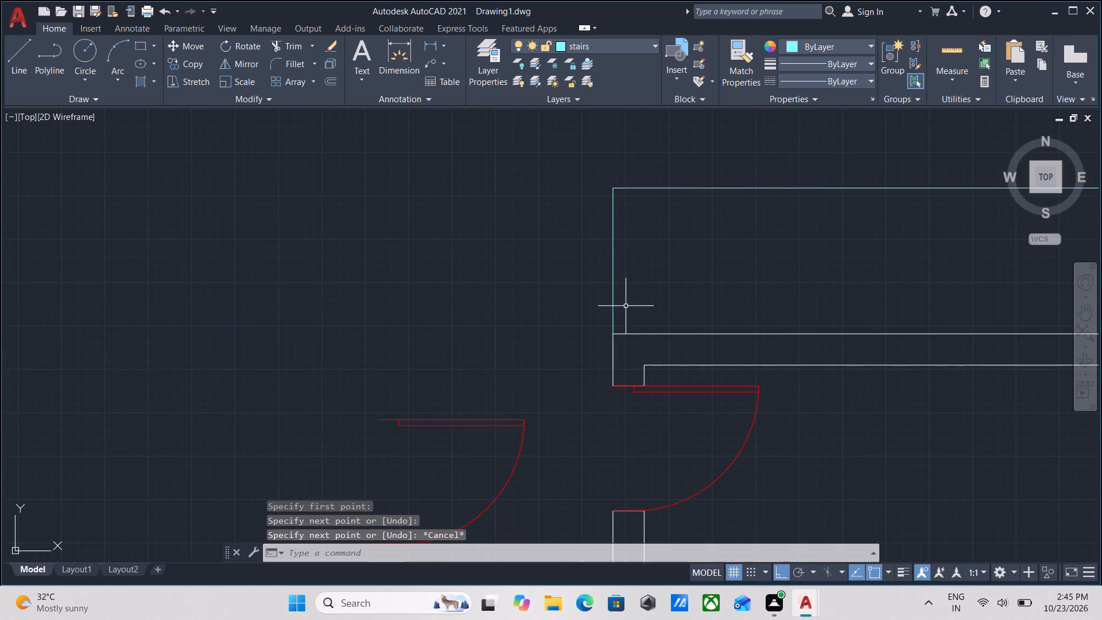
Copy the vertical stair line as an array of 10 items spaced 1' apart along the horizontal centre line.
click(626, 305)
click(558, 239)
text(co)
key(Return)
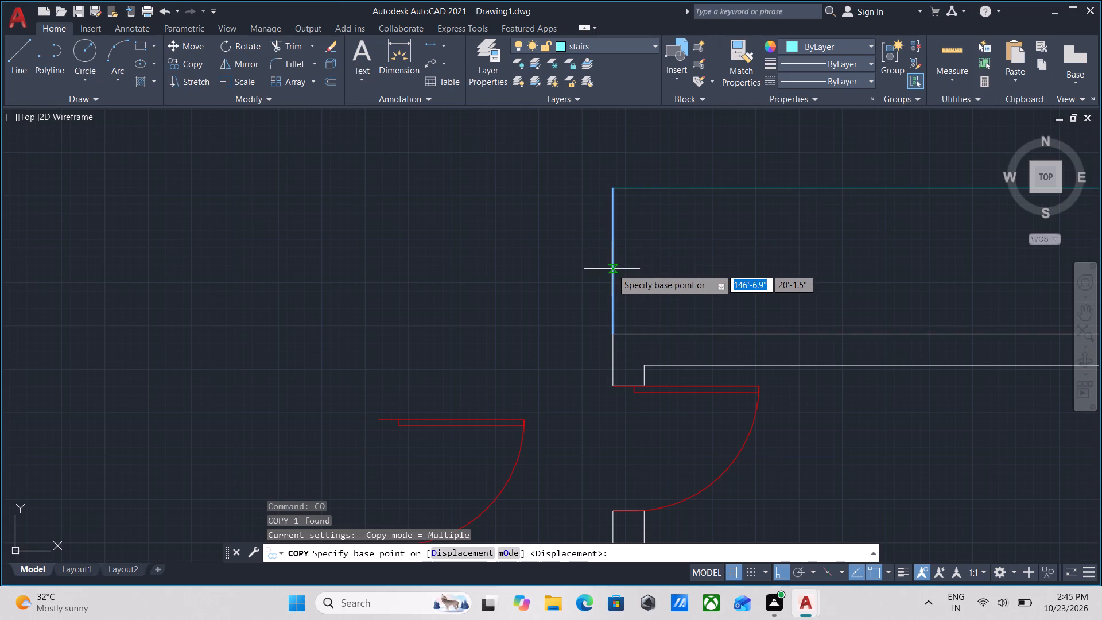
click(614, 261)
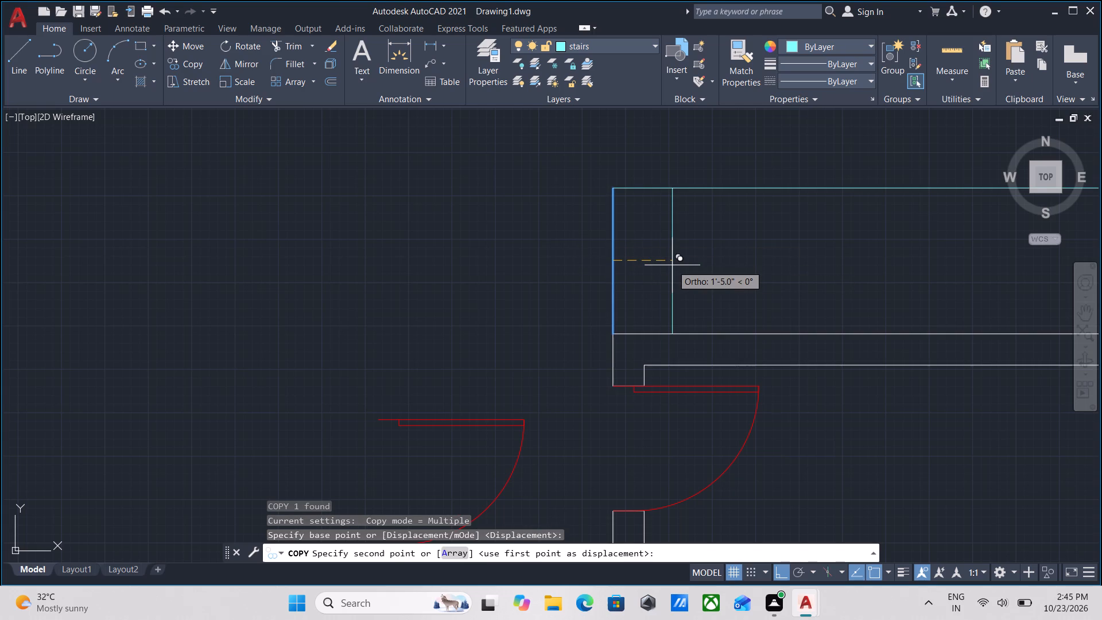
key(a)
key(Return)
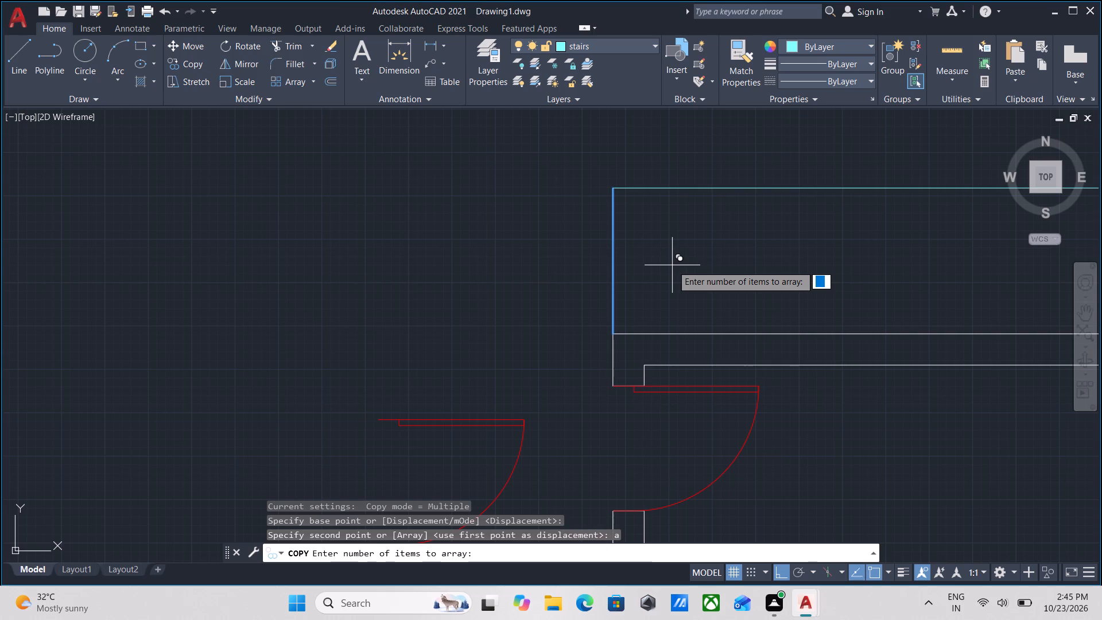
text(10)
key(Return)
scroll(674, 265, down, 1)
middle_drag(674, 265, 561, 263)
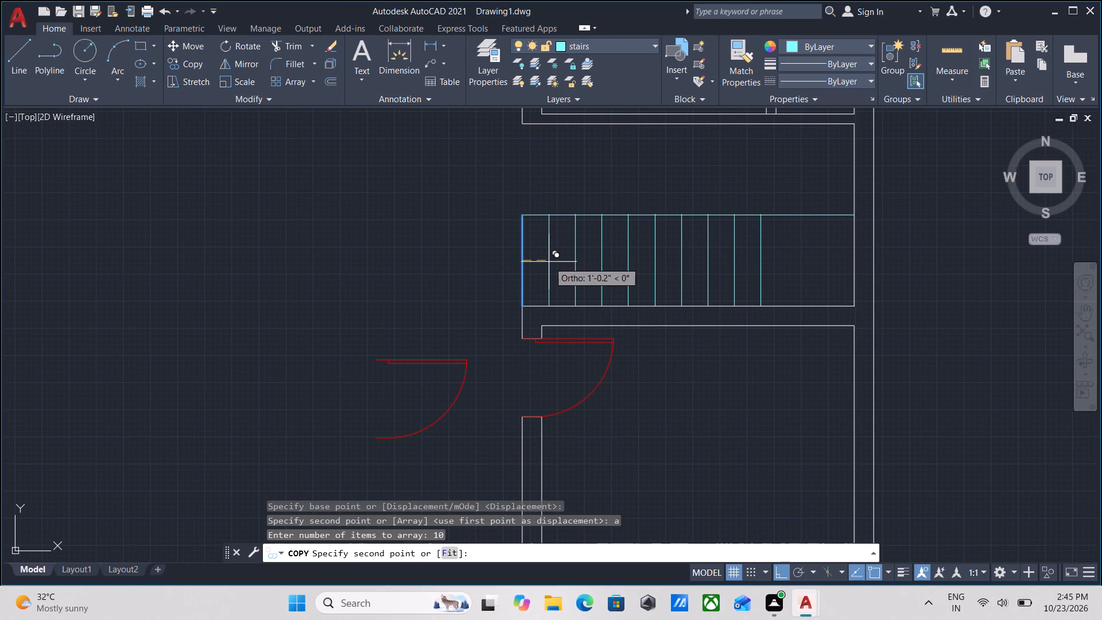
text(1')
key(Return)
key(Escape)
Mirror the ten tread lines about the stairs' horizontal centre line, keeping the source lines.
middle_drag(702, 277, 700, 313)
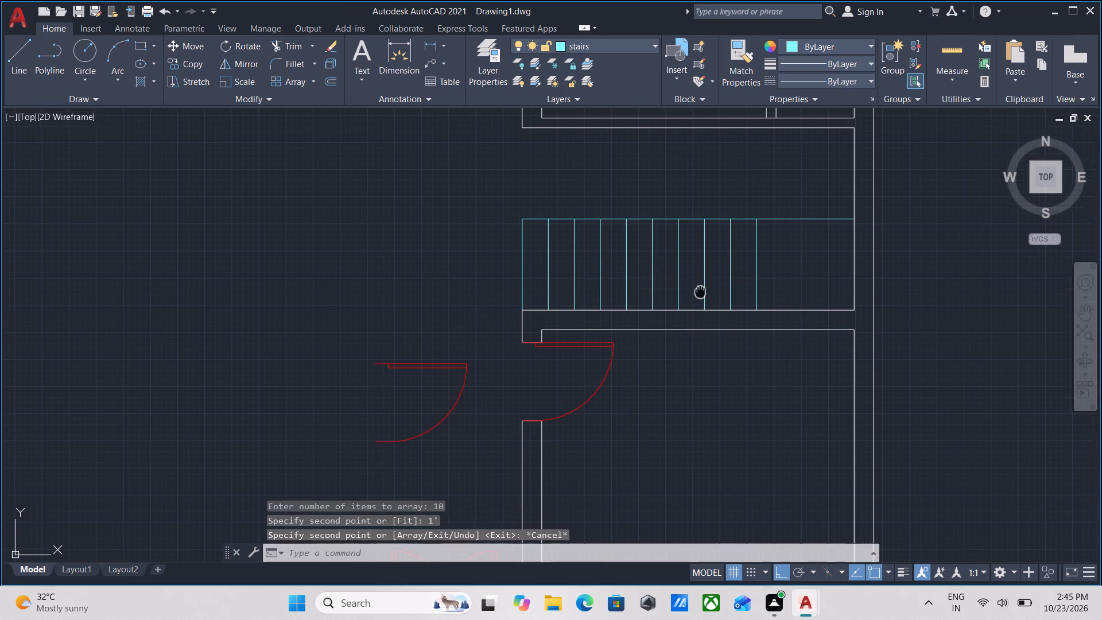
middle_drag(700, 313, 702, 335)
click(777, 325)
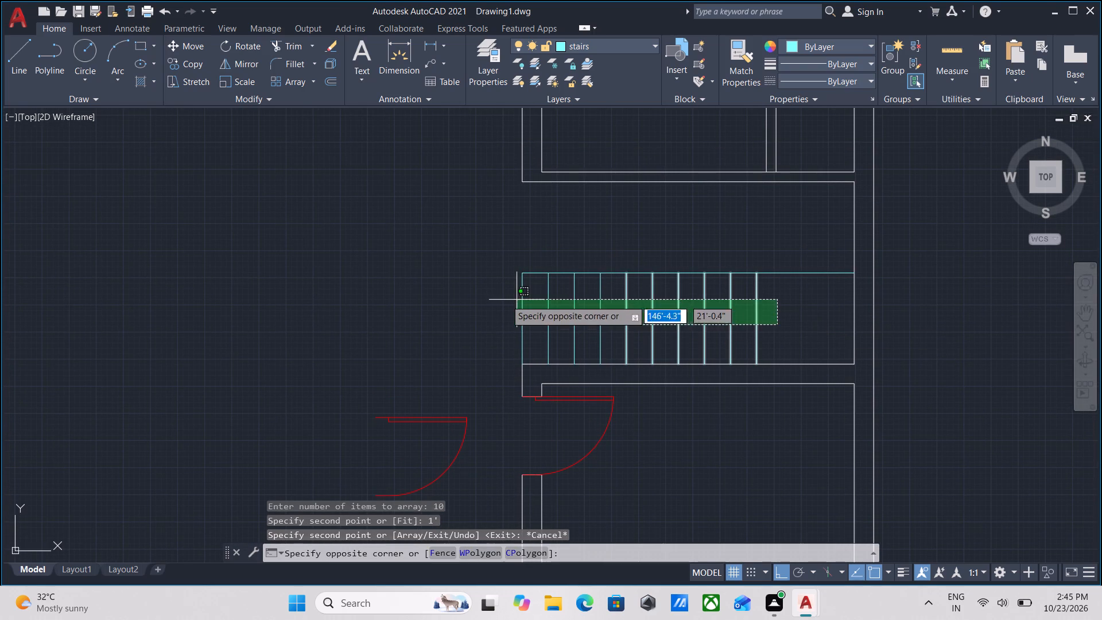
click(484, 301)
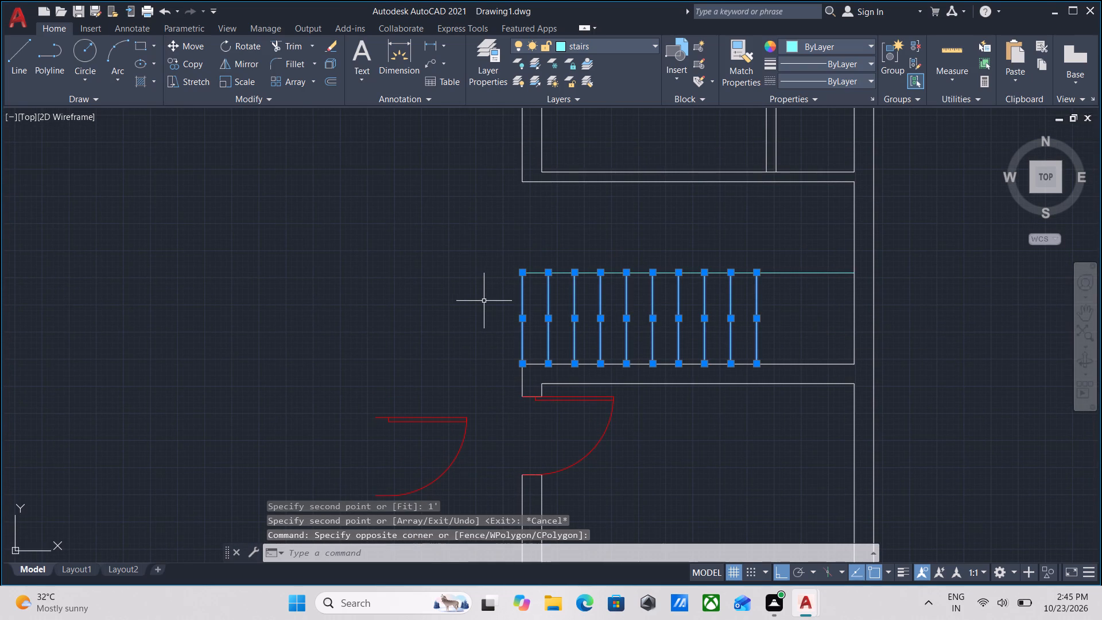
text(mi)
key(Return)
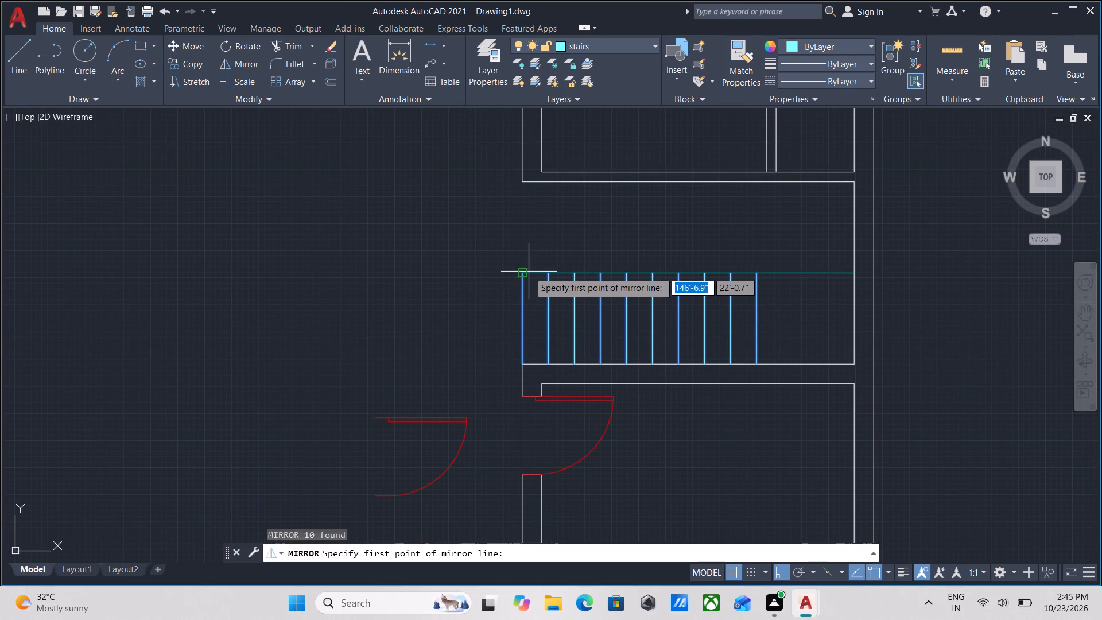
click(527, 270)
click(395, 280)
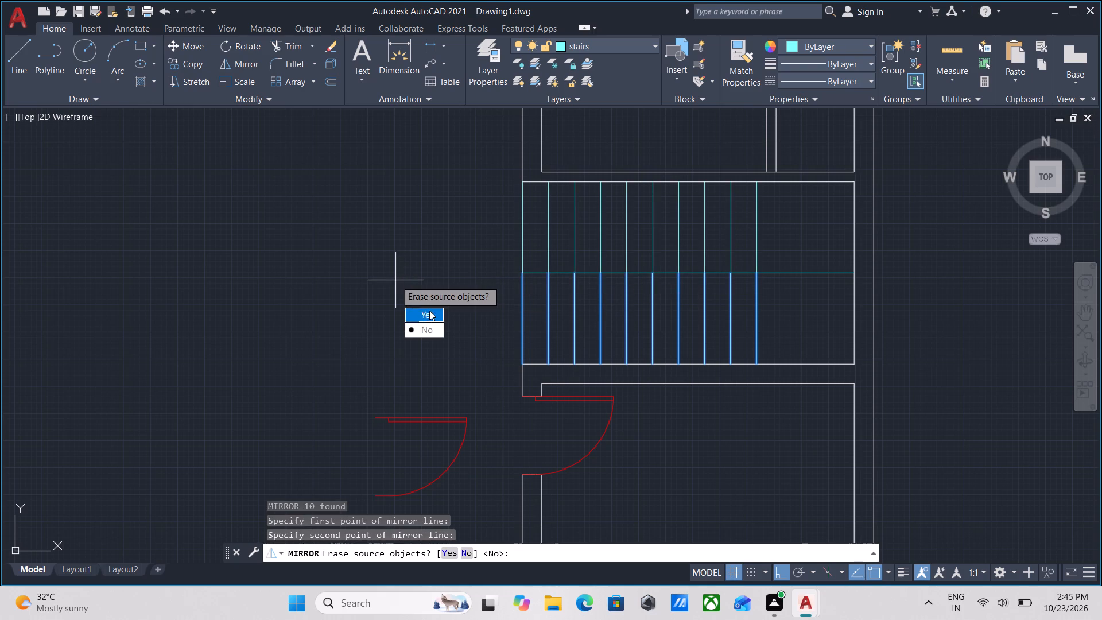
drag(428, 329, 395, 280)
key(Escape)
Trim the part of the stairs' centre line between the last tread and the outer wall.
scroll(608, 242, up, 1)
scroll(628, 248, down, 1)
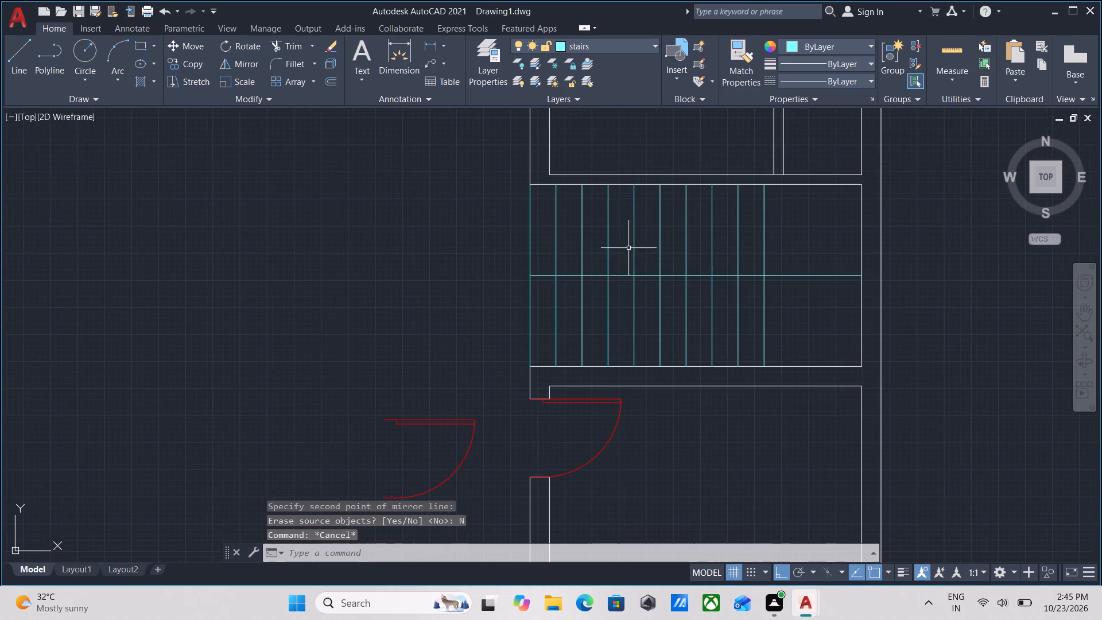
middle_drag(628, 248, 600, 267)
text(tr)
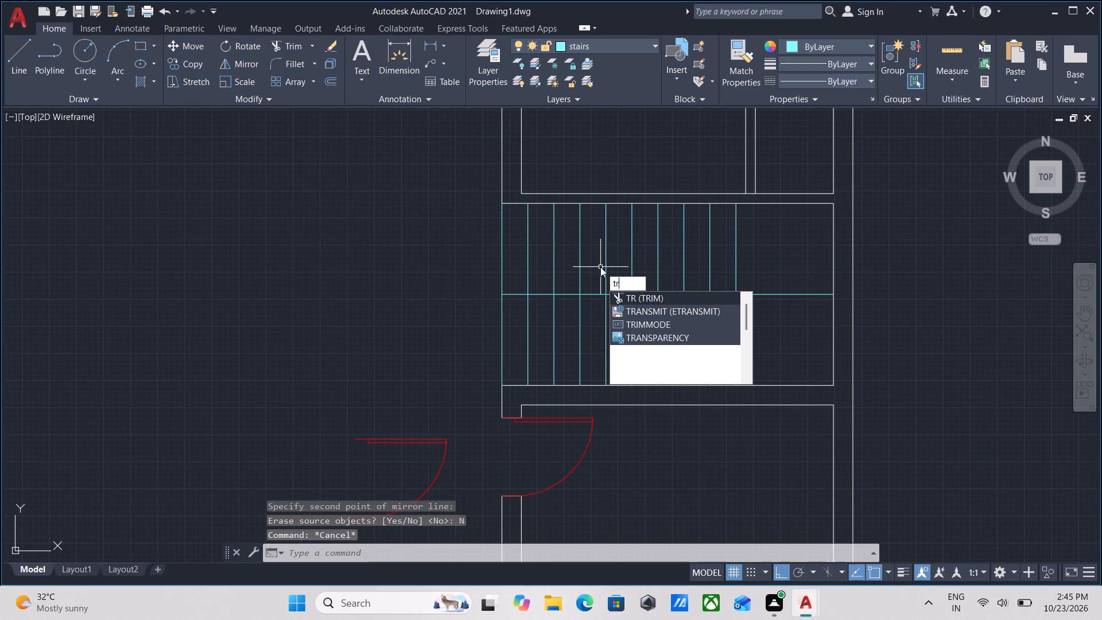
key(Return)
click(773, 320)
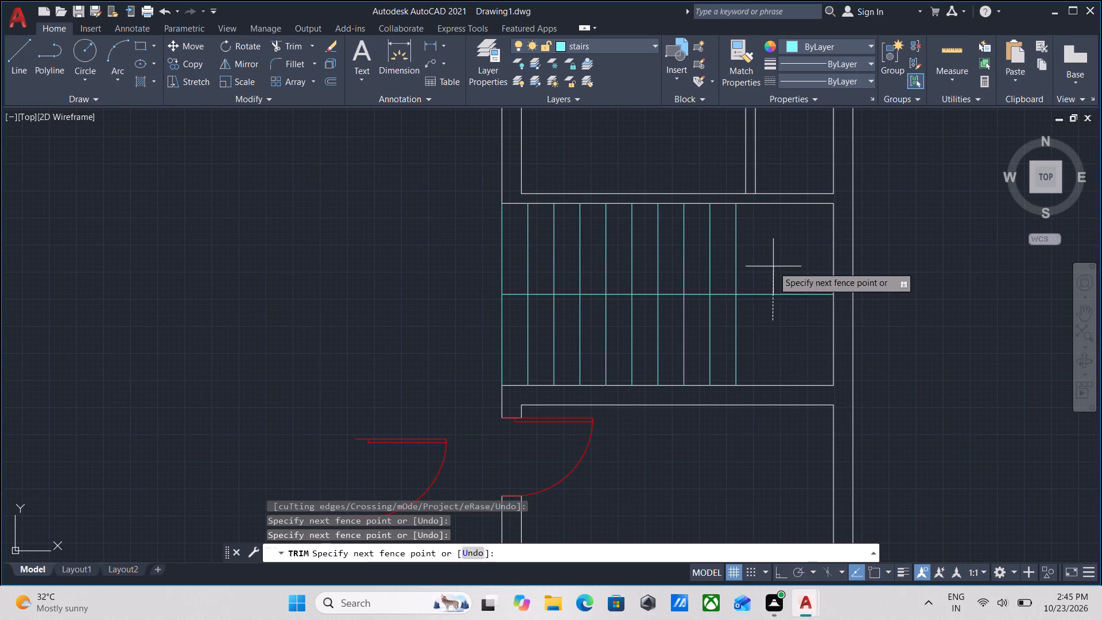
click(773, 266)
scroll(773, 266, down, 3)
middle_drag(773, 266, 804, 321)
key(Escape)
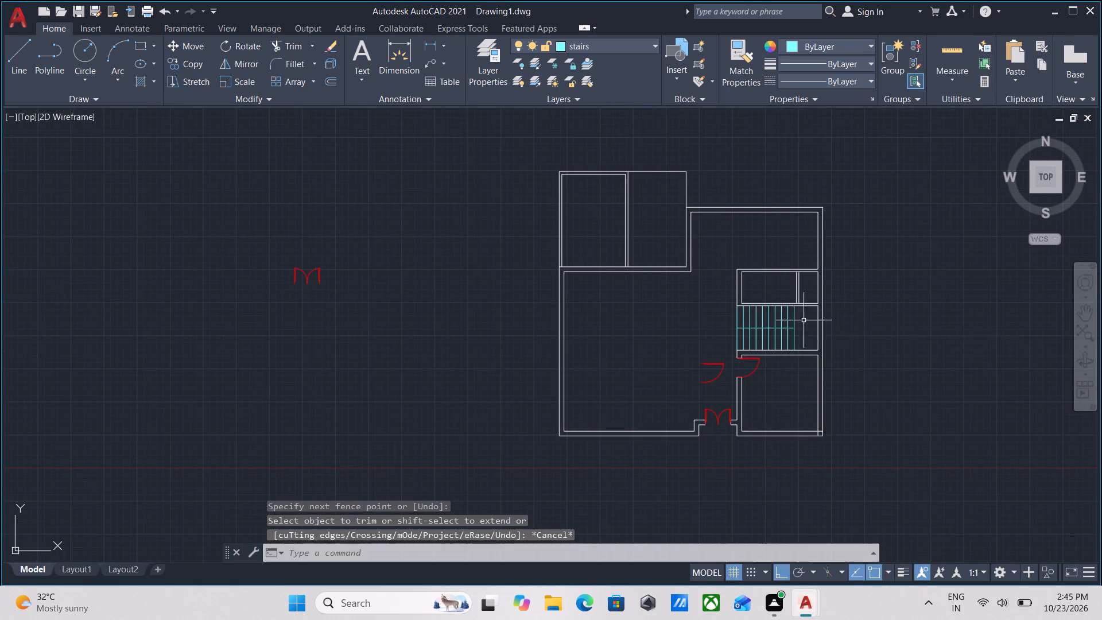
Switch to the Autocad Blocks drawing and browse its block library, examining the bed blocks in the furniture section.
scroll(782, 289, up, 2)
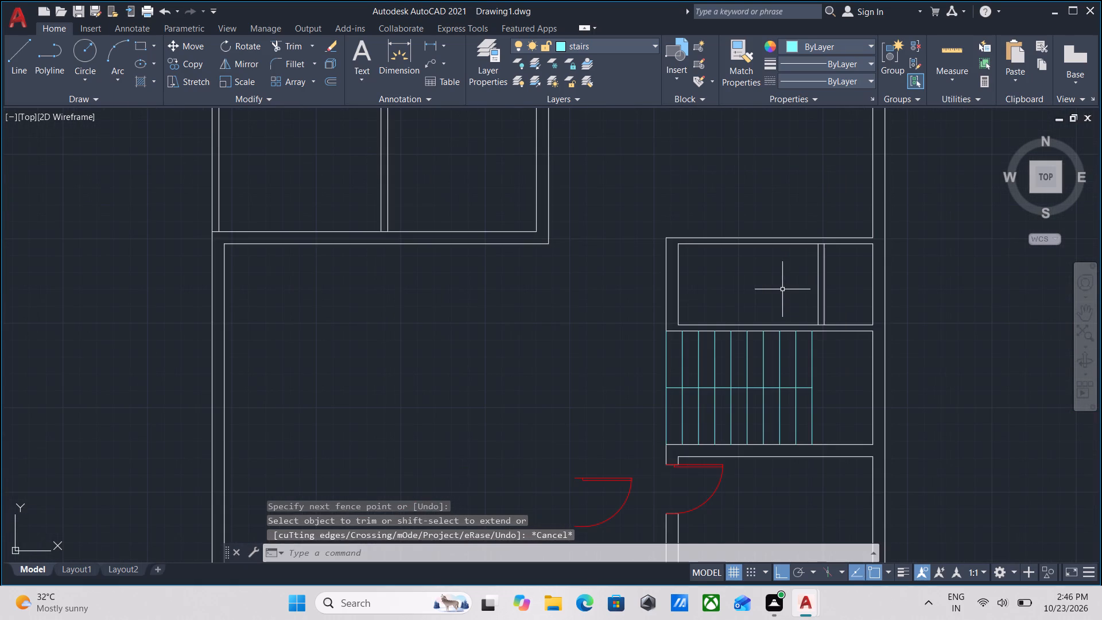
scroll(812, 273, down, 1)
middle_drag(812, 273, 771, 285)
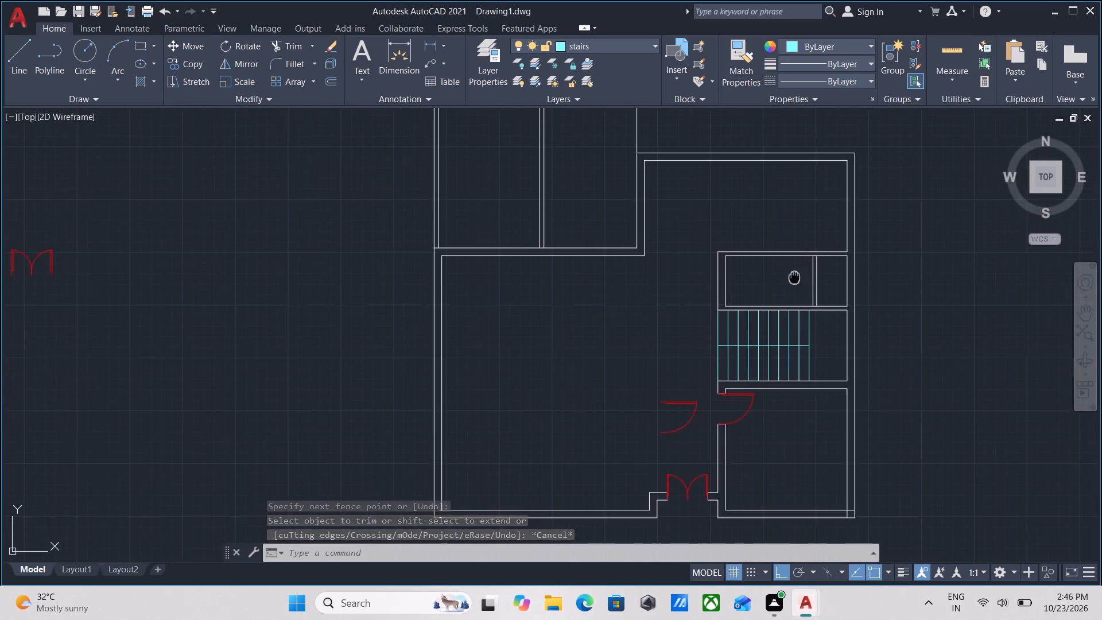
middle_drag(771, 285, 682, 314)
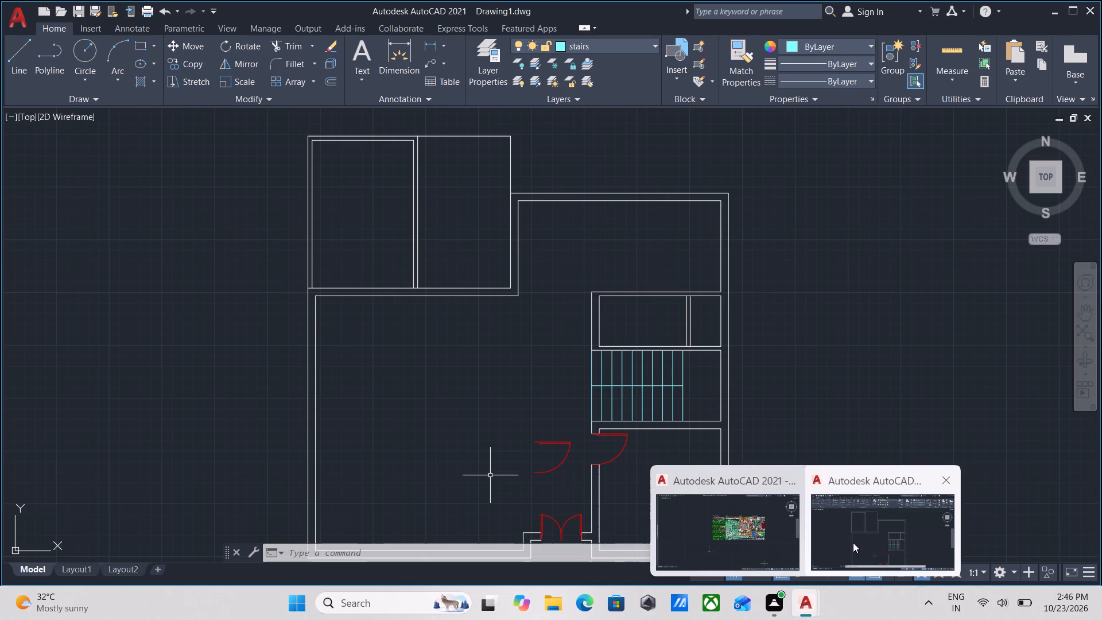
click(782, 545)
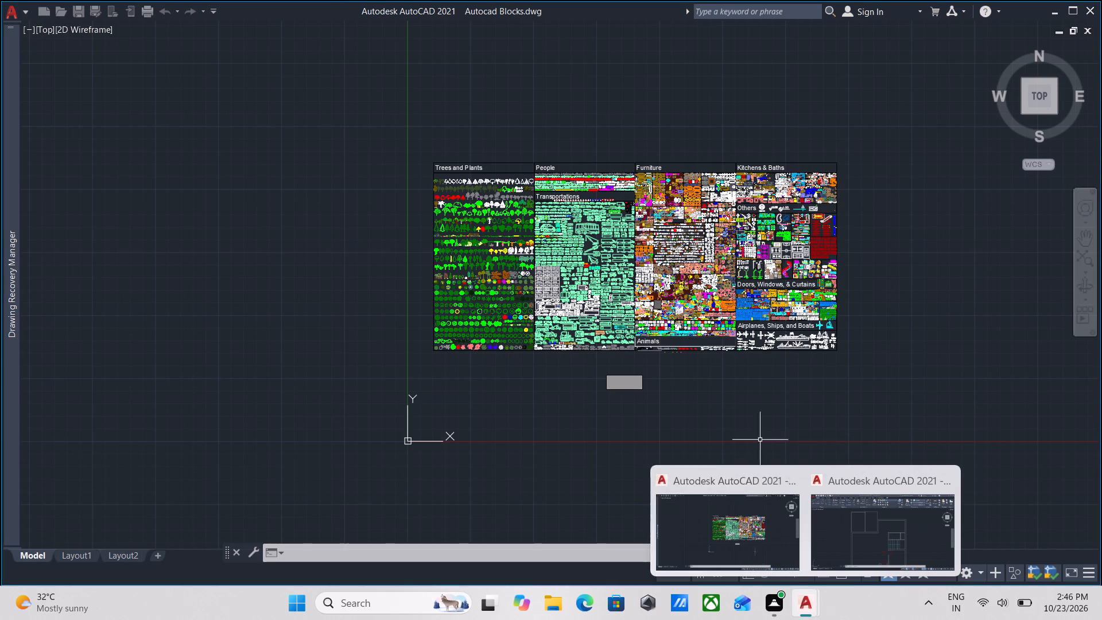
scroll(747, 387, up, 4)
scroll(693, 274, up, 3)
scroll(643, 244, up, 3)
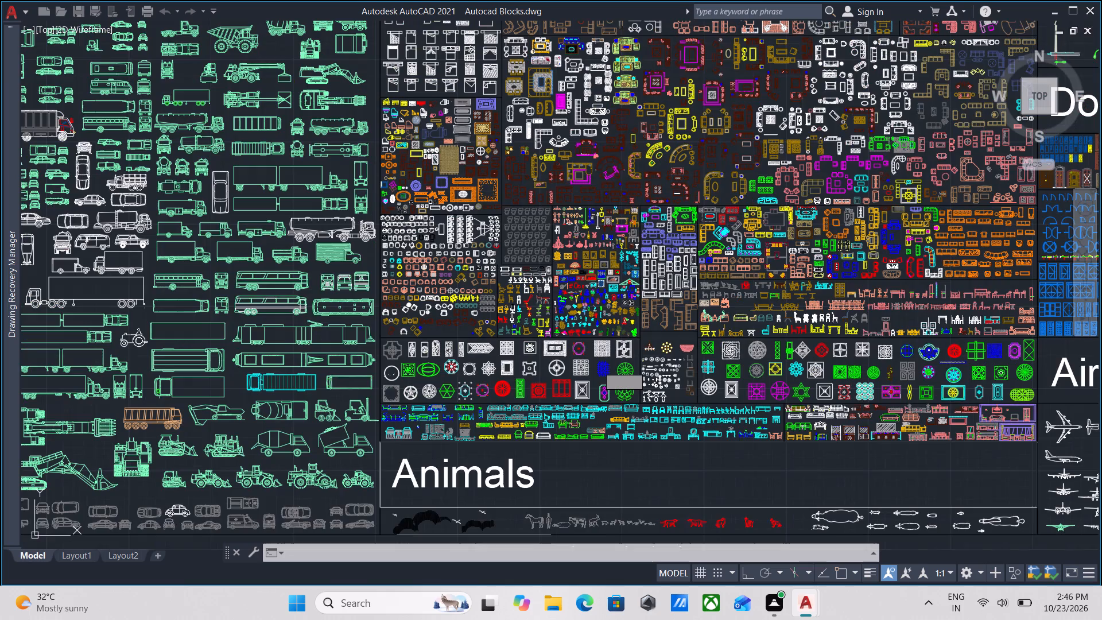
scroll(633, 250, up, 3)
middle_drag(636, 264, 824, 406)
scroll(696, 366, down, 3)
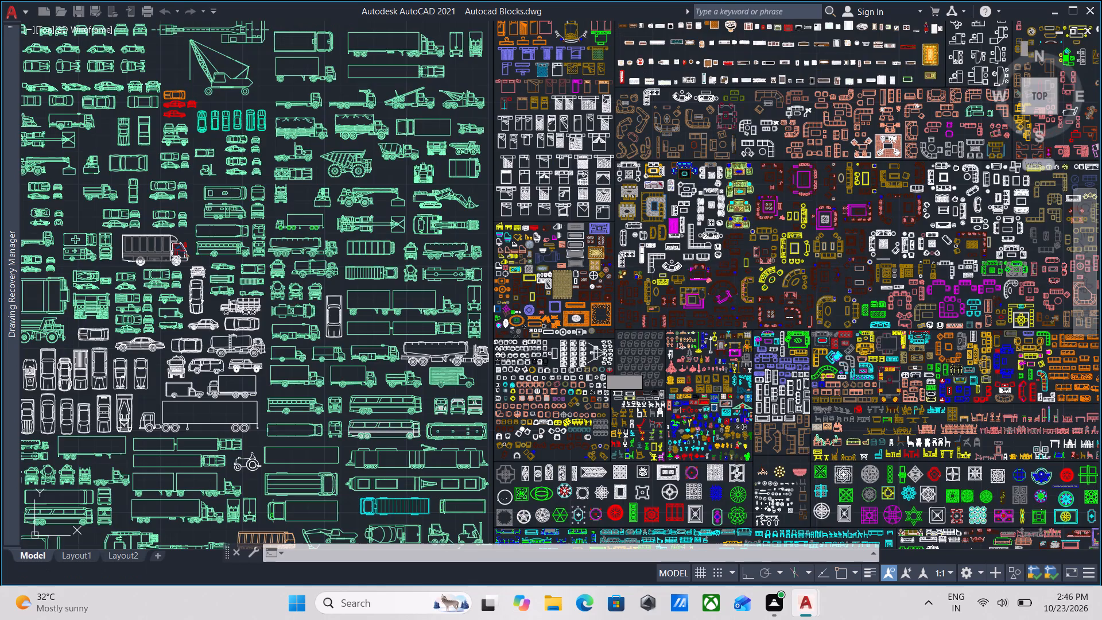
middle_drag(696, 366, 798, 445)
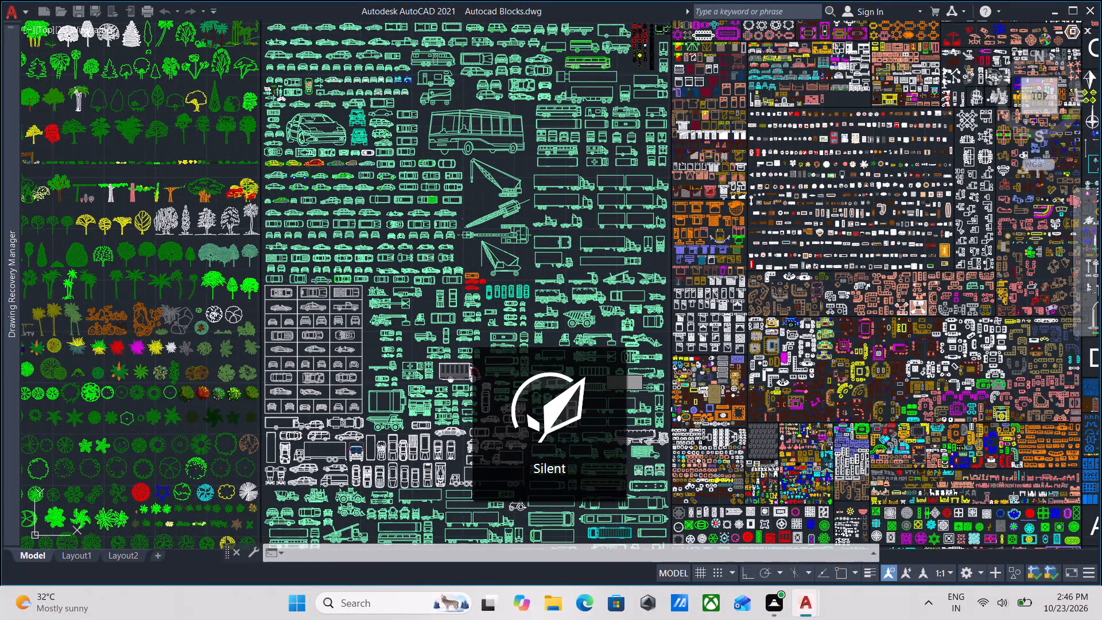
scroll(603, 378, up, 3)
scroll(623, 356, down, 5)
middle_drag(624, 348, 669, 277)
scroll(669, 277, up, 3)
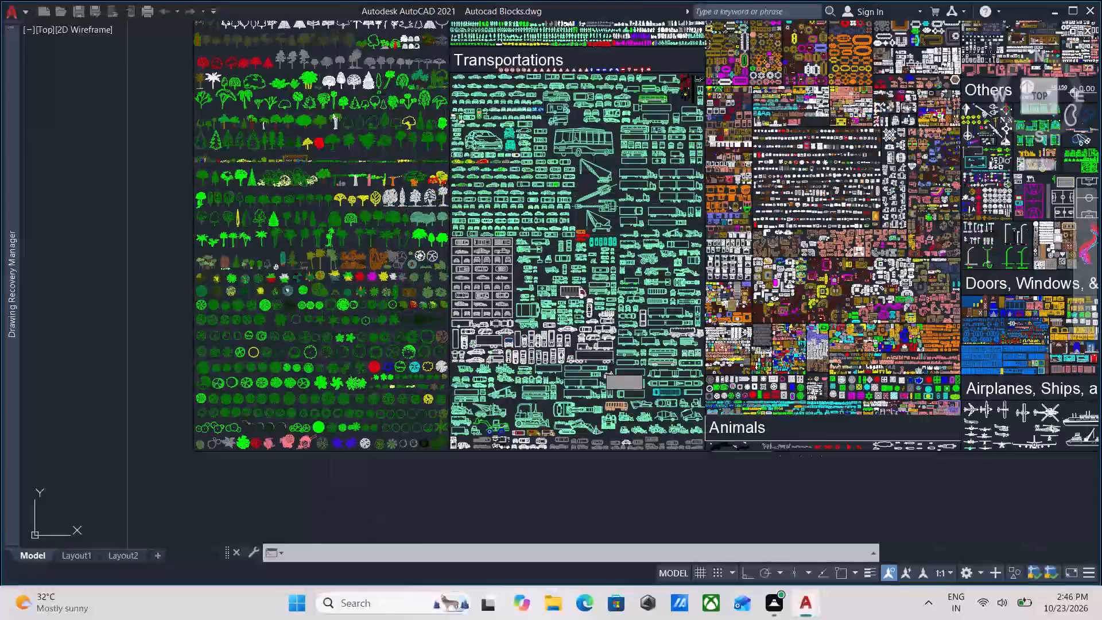
scroll(616, 265, up, 1)
middle_drag(616, 265, 447, 379)
scroll(681, 342, up, 3)
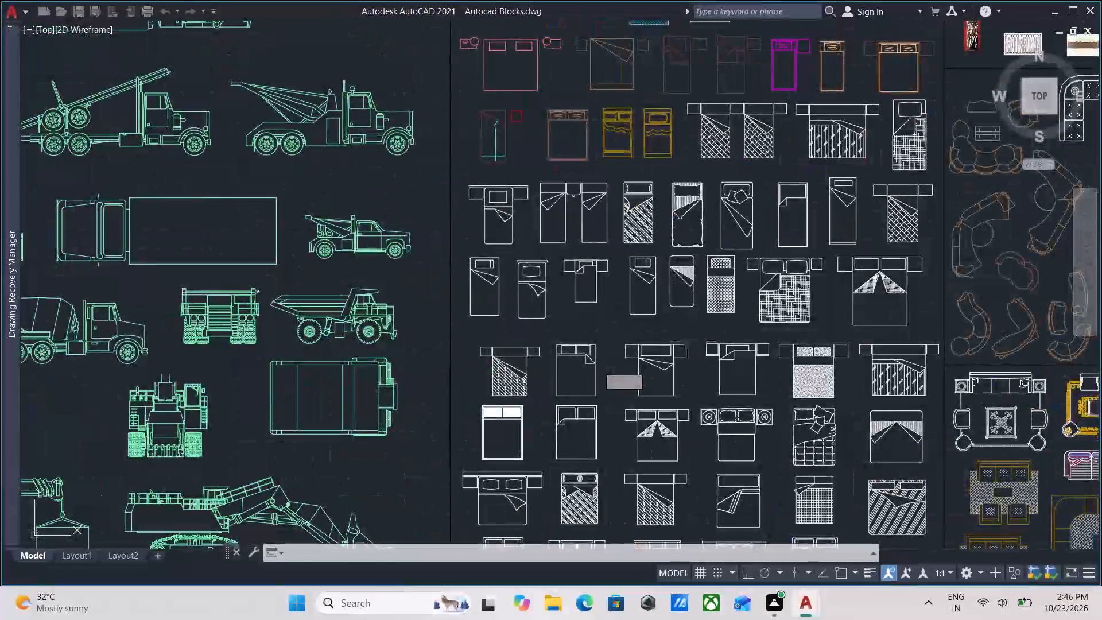
scroll(680, 405, up, 3)
scroll(678, 373, down, 1)
middle_drag(676, 374, 488, 375)
click(720, 383)
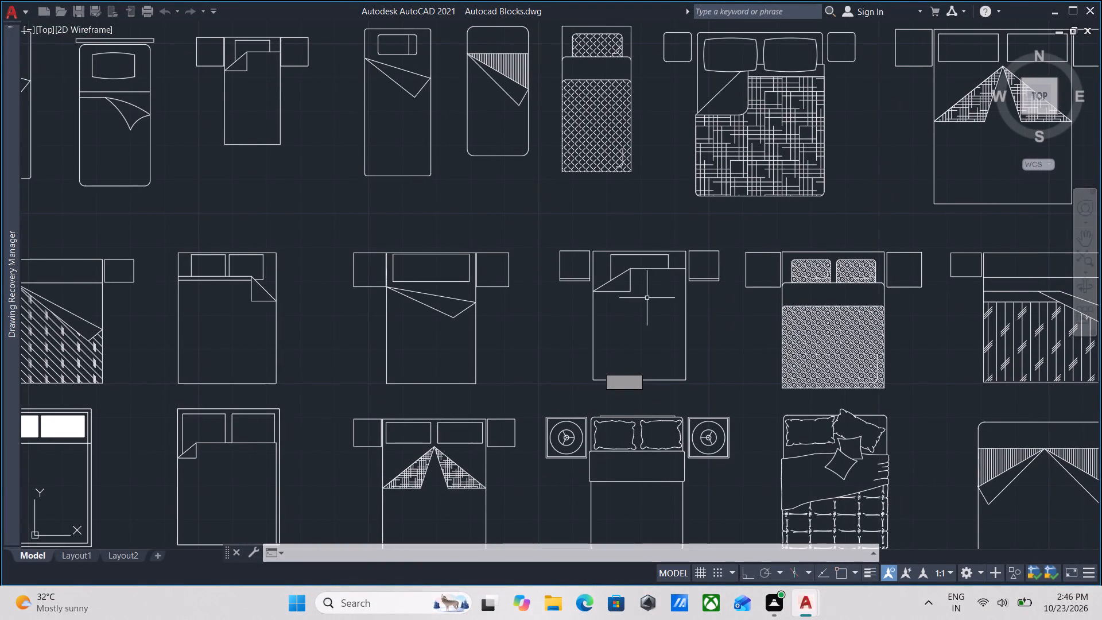
click(712, 389)
scroll(703, 312, down, 3)
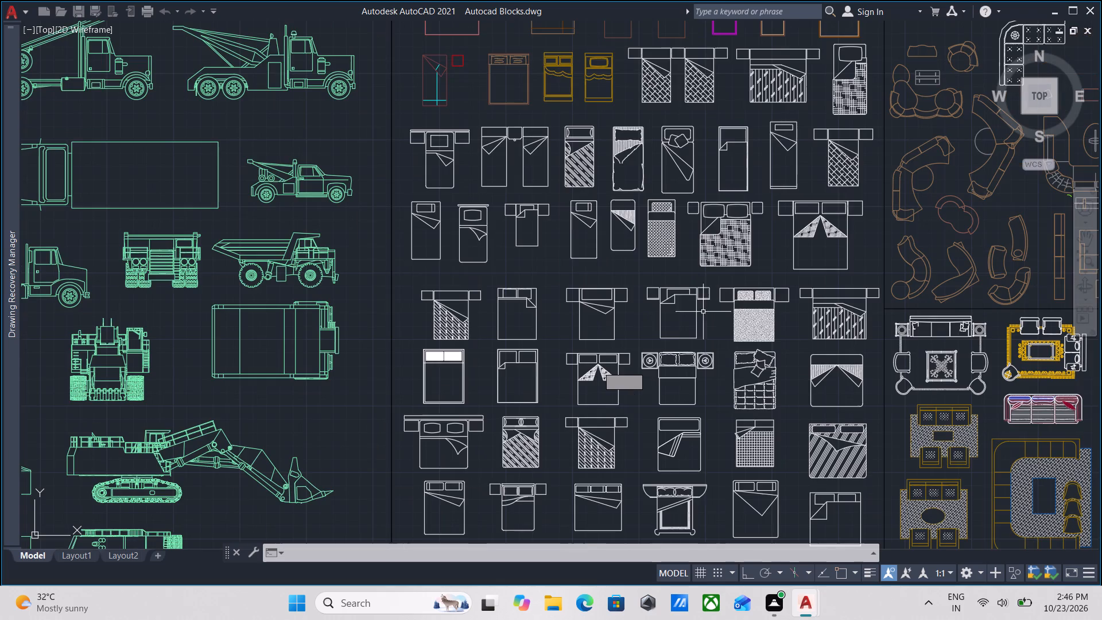
drag(716, 350, 704, 344)
drag(631, 297, 686, 386)
scroll(689, 381, down, 2)
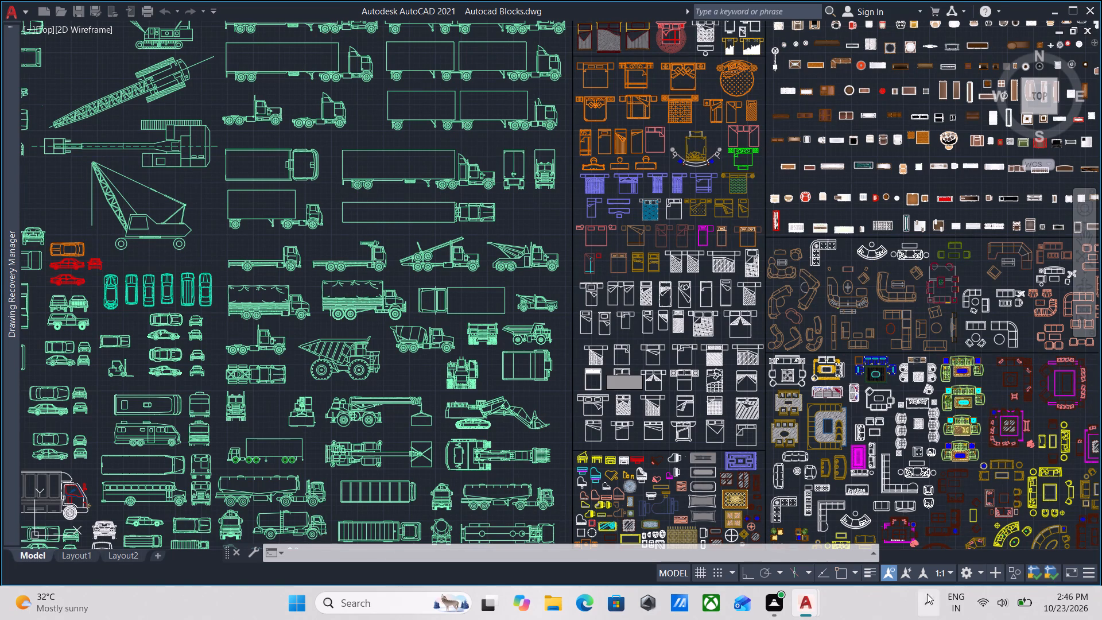
Return to Drawing1 and erase the spare single door standing loose in the large room beside the lower room's doorway.
click(856, 537)
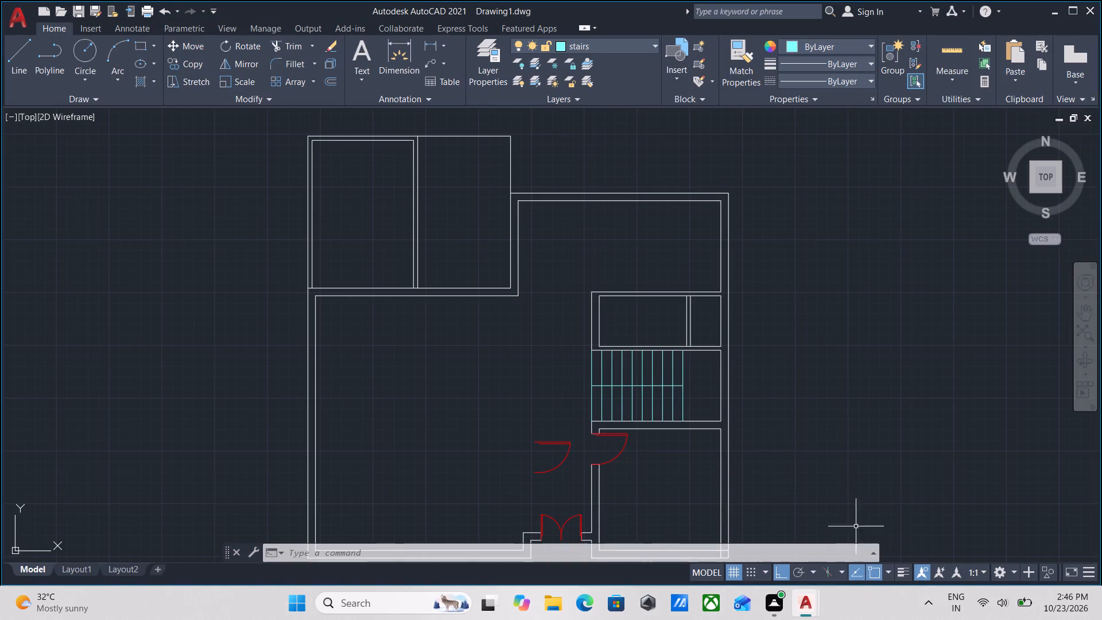
scroll(729, 362, down, 2)
middle_drag(729, 362, 716, 393)
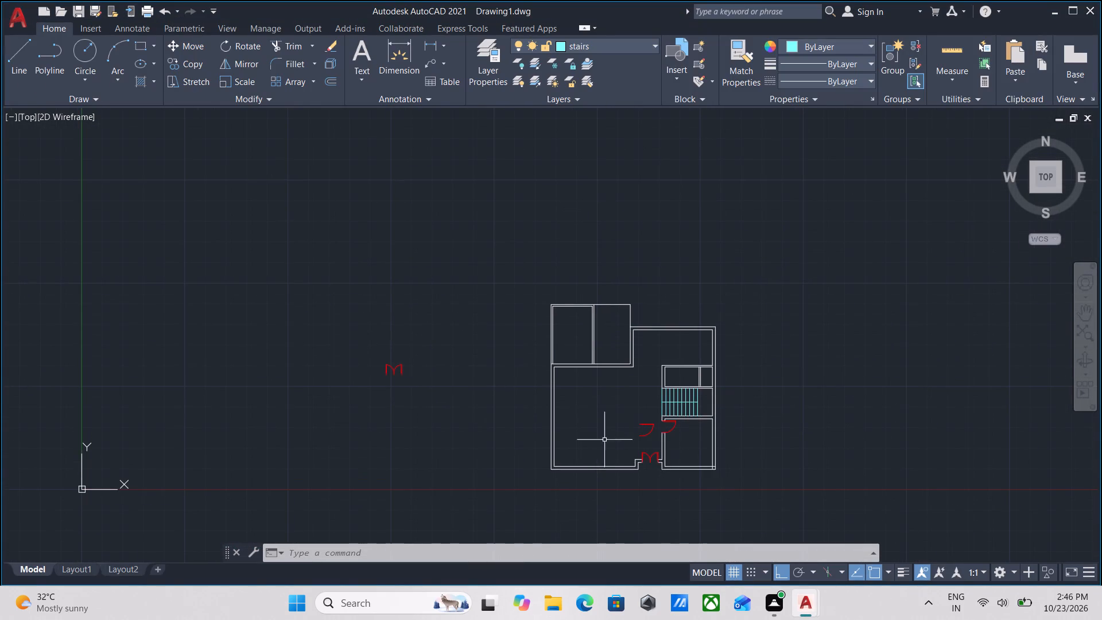
scroll(616, 443, up, 2)
scroll(706, 437, up, 1)
click(706, 437)
click(672, 371)
right_click(672, 371)
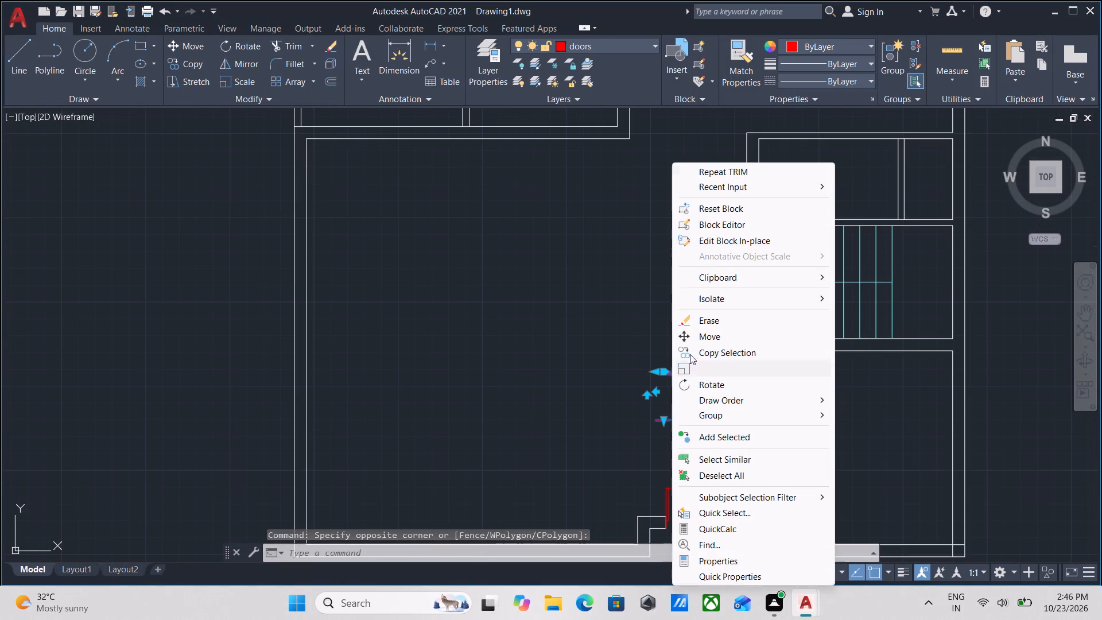
click(715, 321)
Look over the floor plan, examining the stairs, the upper rooms and the entrance area.
scroll(715, 321, down, 1)
middle_drag(715, 321, 715, 409)
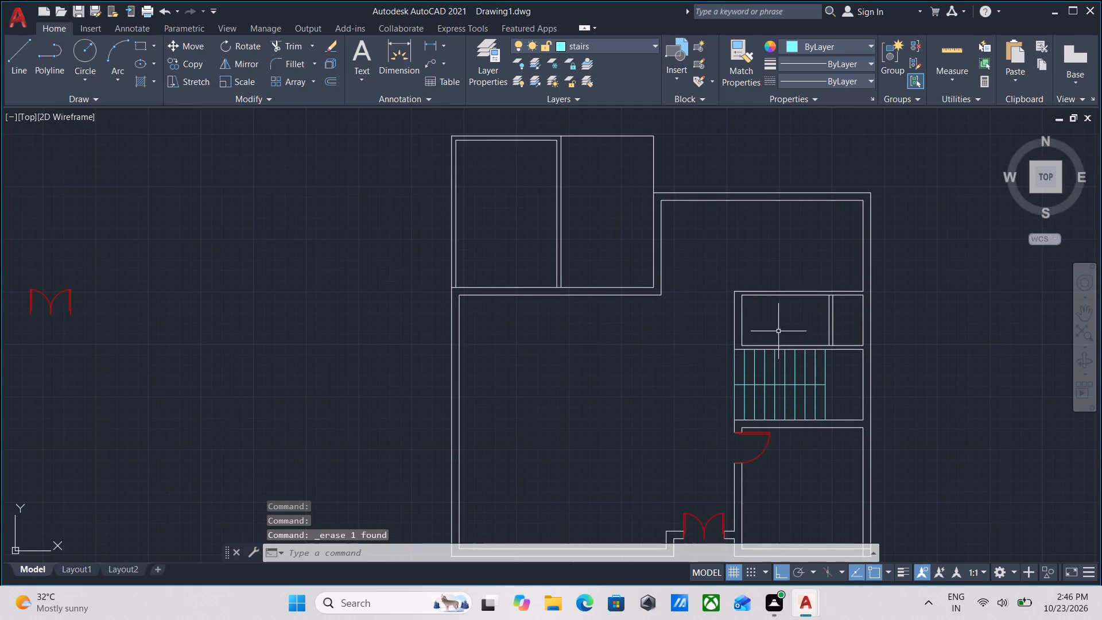
scroll(818, 293, up, 3)
scroll(836, 326, down, 2)
middle_drag(836, 326, 832, 378)
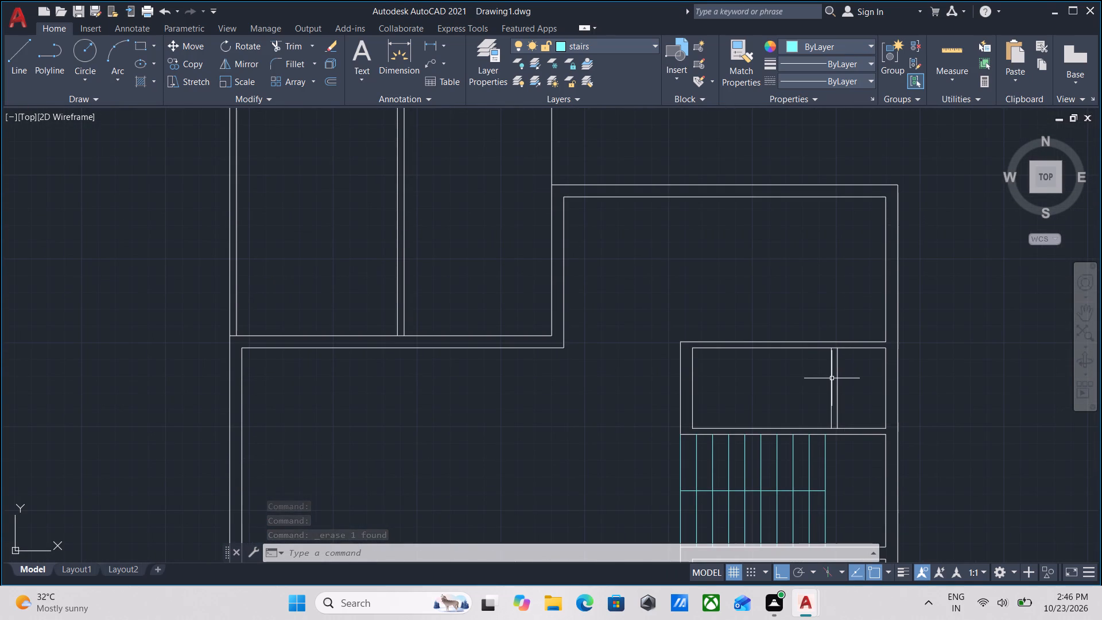
middle_drag(832, 379, 915, 322)
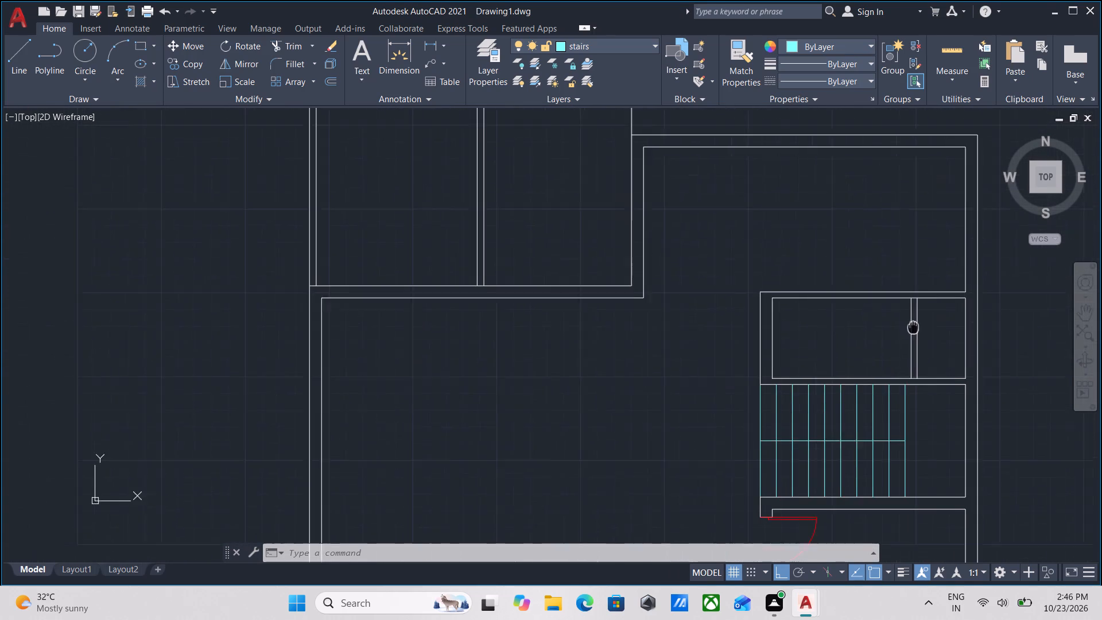
middle_drag(915, 322, 919, 315)
scroll(760, 412, down, 2)
middle_drag(769, 383, 783, 348)
middle_drag(642, 281, 671, 352)
scroll(655, 316, up, 3)
scroll(671, 354, down, 2)
middle_drag(671, 354, 673, 355)
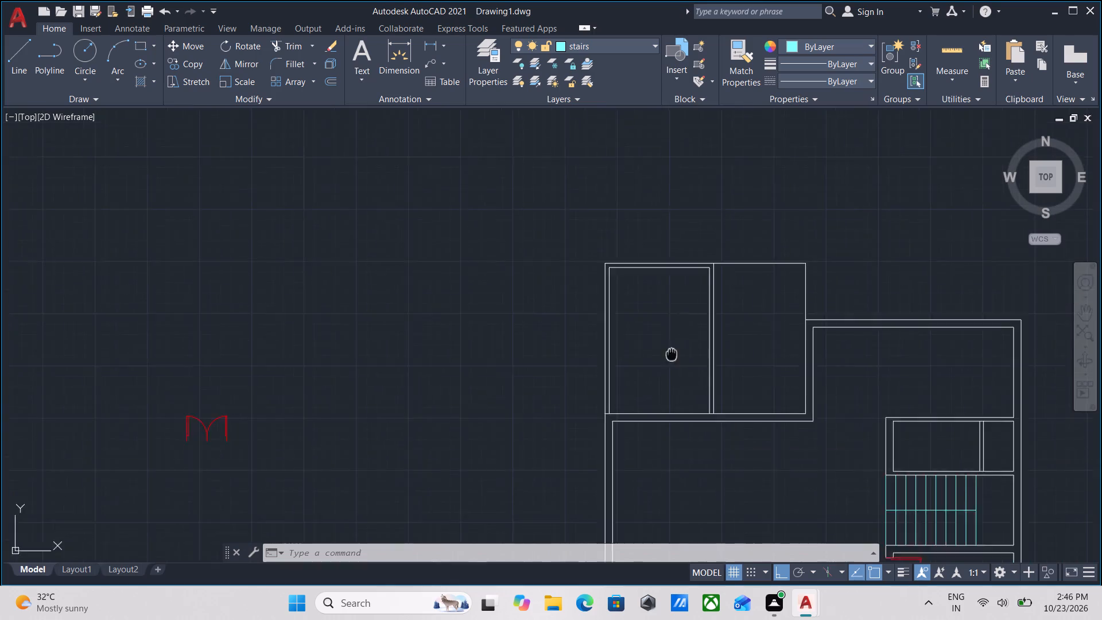
middle_drag(673, 355, 780, 384)
scroll(780, 384, down, 1)
middle_drag(780, 384, 739, 359)
middle_drag(847, 411, 742, 334)
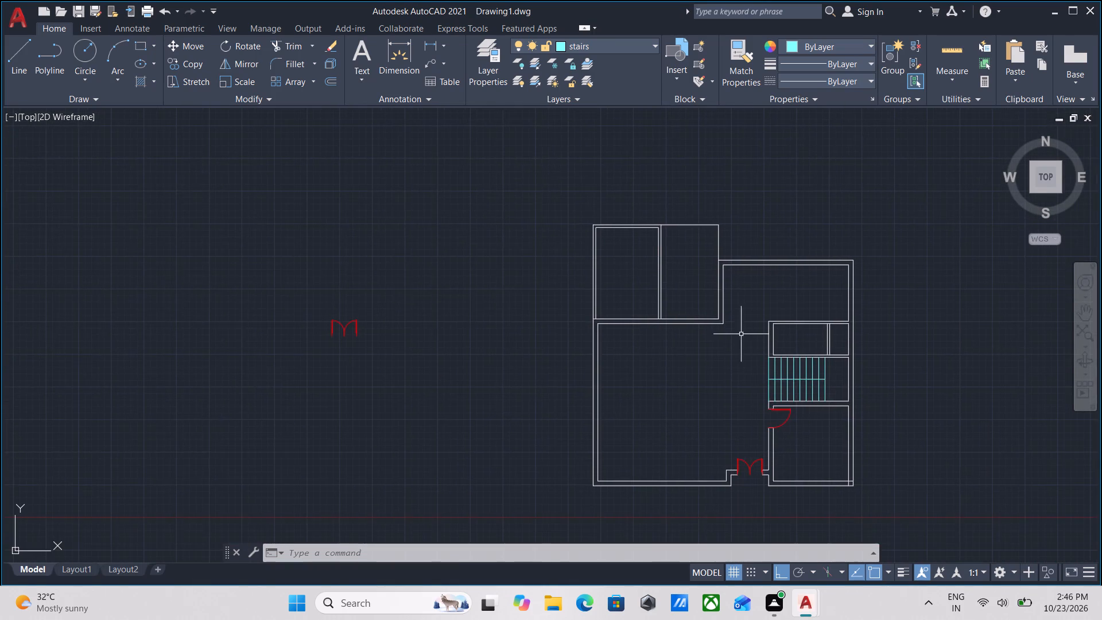
middle_drag(796, 441, 799, 358)
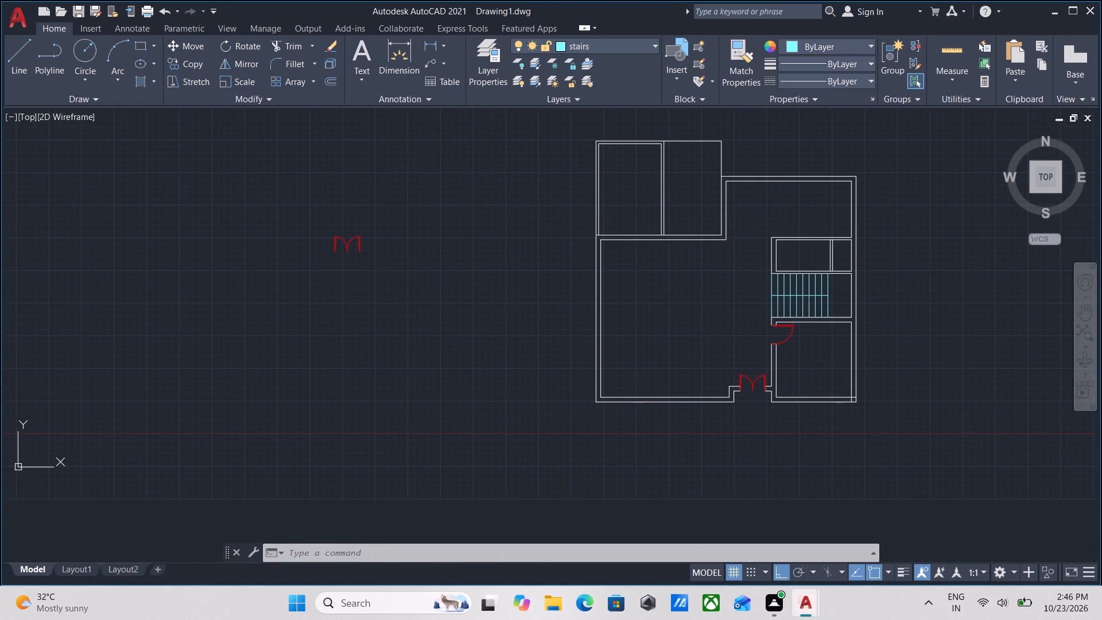
middle_drag(788, 363, 818, 343)
scroll(801, 366, up, 2)
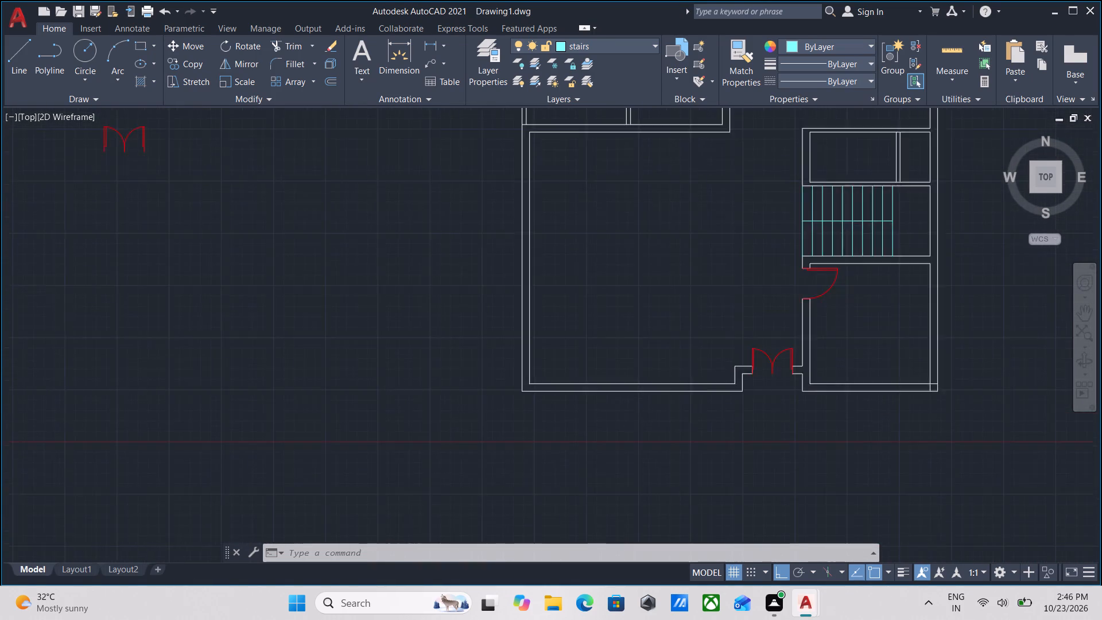
Look over the whole floor plan, examining the upper rooms, the stairs, the lower room and the entrance.
scroll(771, 372, down, 1)
middle_drag(771, 372, 824, 313)
scroll(726, 378, down, 1)
middle_drag(726, 378, 709, 431)
scroll(604, 308, down, 2)
middle_drag(604, 308, 627, 373)
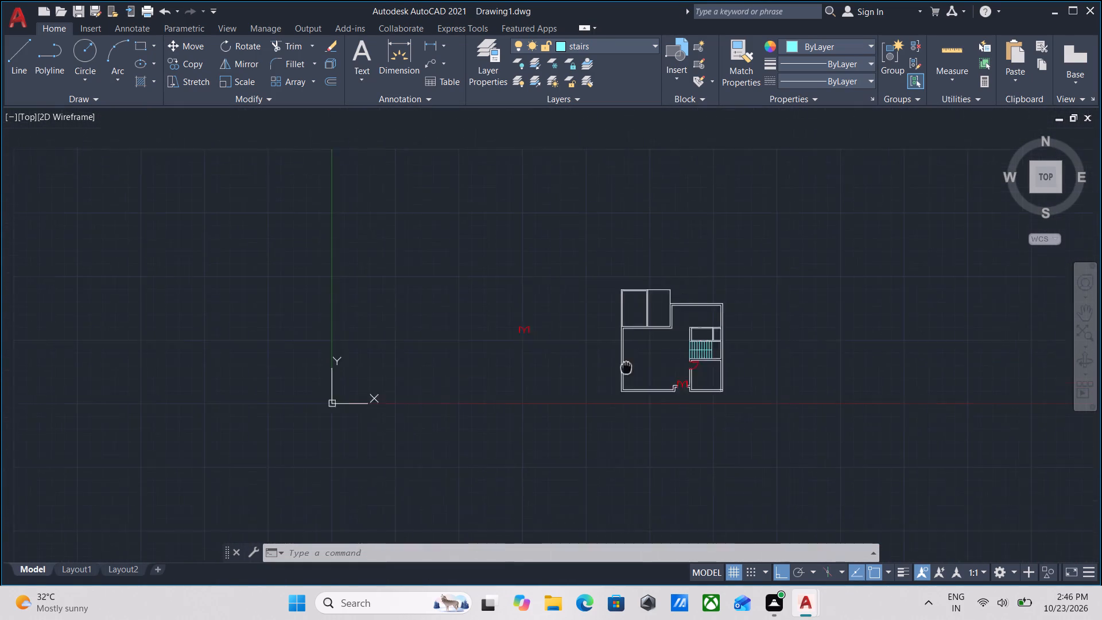
middle_drag(627, 373, 628, 377)
middle_drag(677, 320, 599, 342)
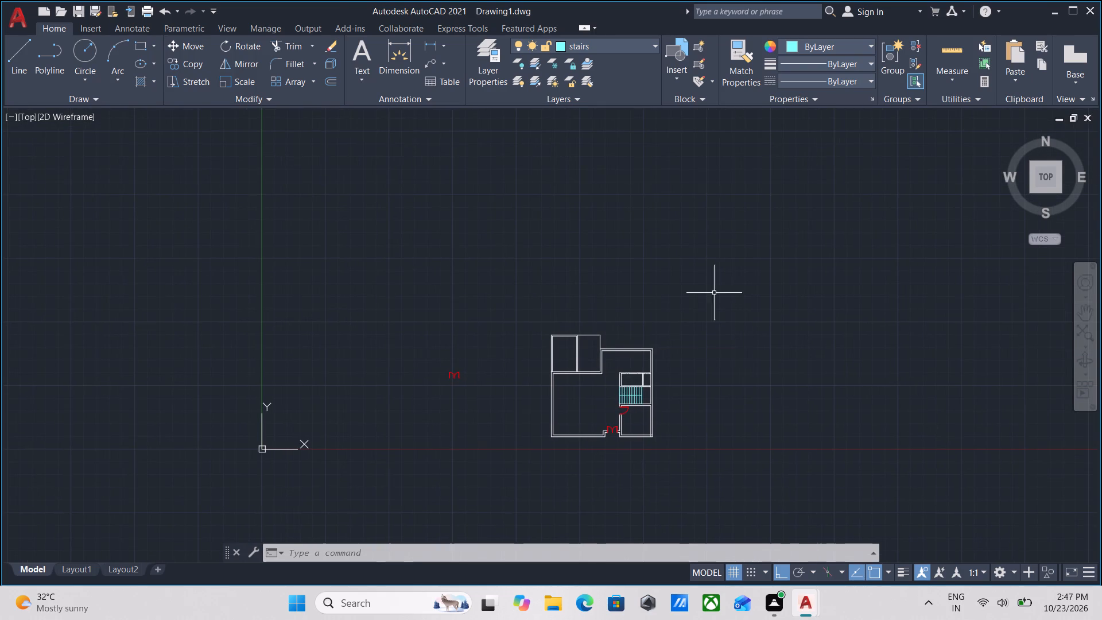
middle_drag(564, 356, 644, 330)
scroll(642, 330, up, 2)
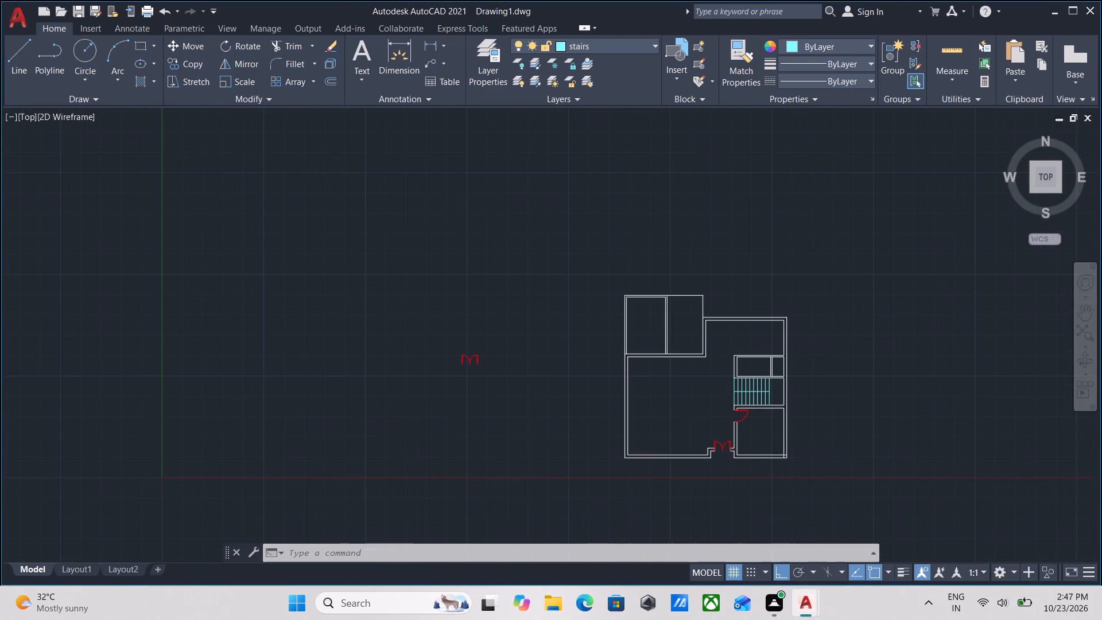
scroll(642, 330, up, 2)
scroll(642, 330, down, 1)
middle_drag(642, 330, 638, 274)
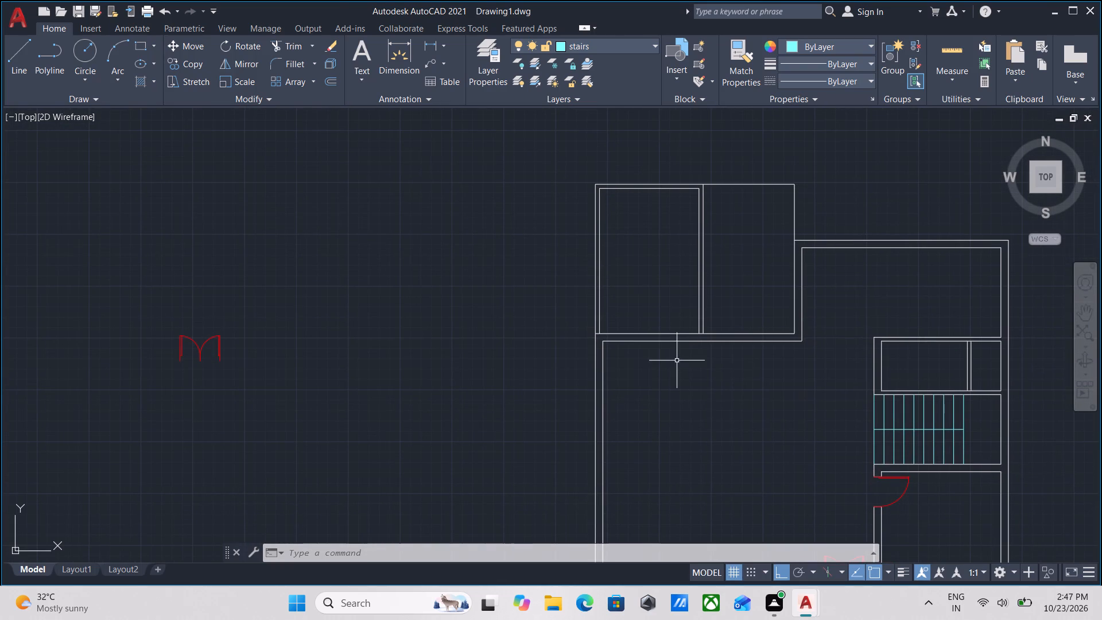
scroll(709, 346, up, 2)
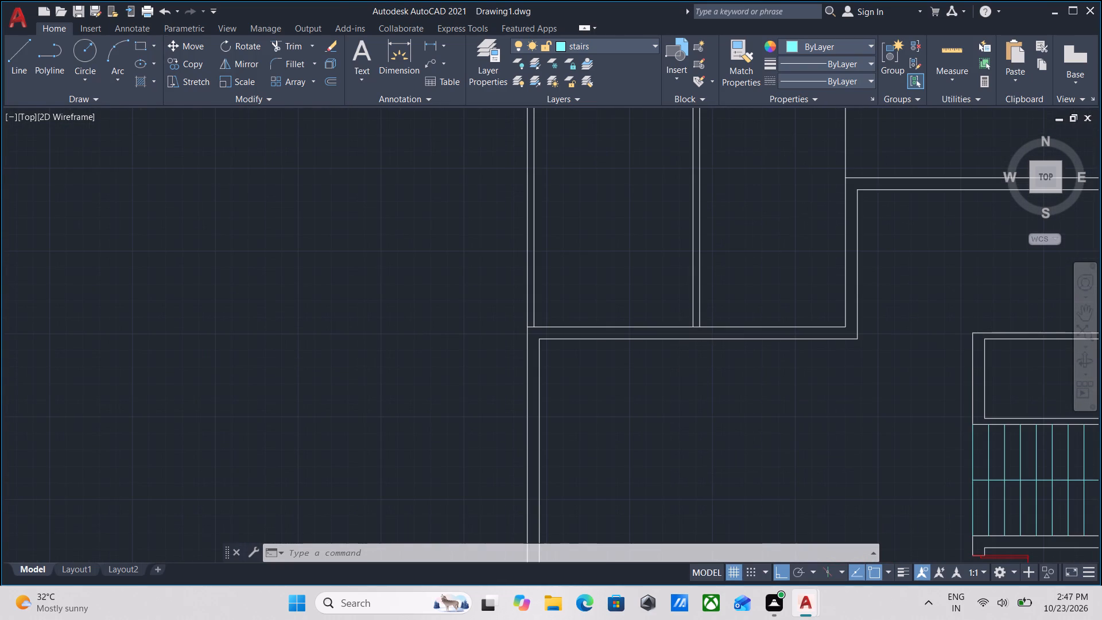
middle_drag(709, 346, 826, 343)
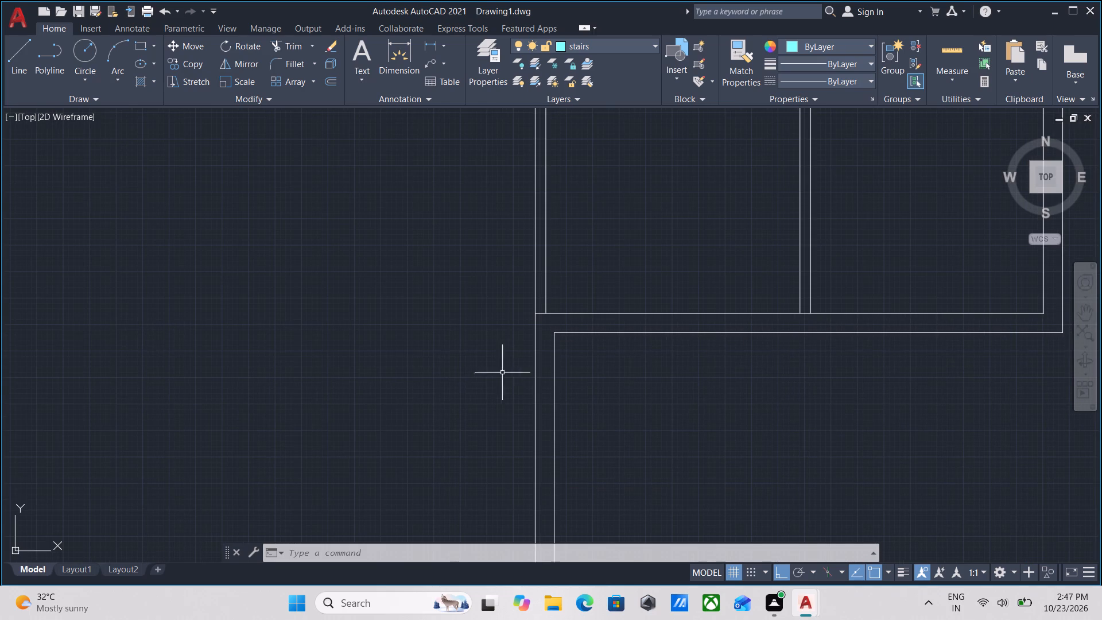
scroll(394, 347, down, 2)
middle_drag(408, 339, 523, 319)
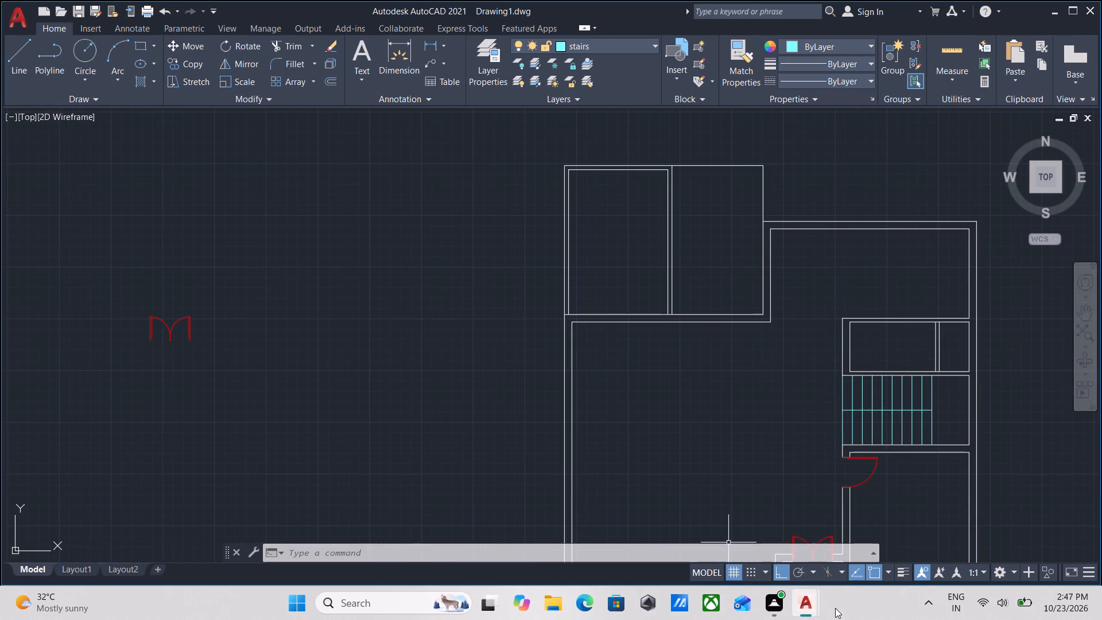
scroll(857, 459, down, 2)
middle_drag(852, 449, 820, 390)
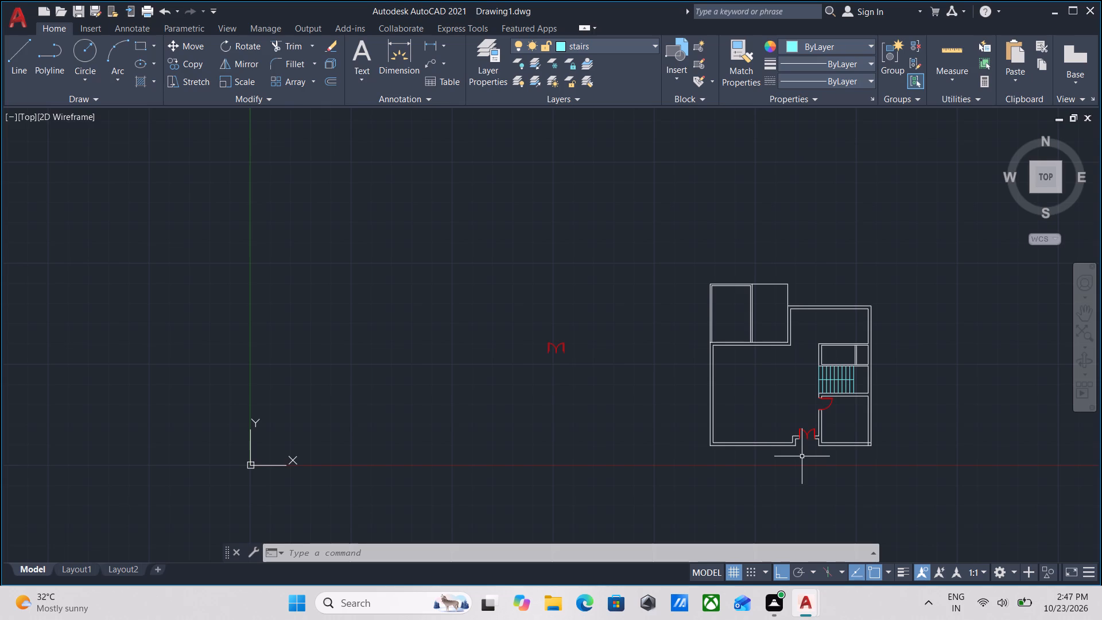
scroll(804, 455, up, 1)
scroll(859, 412, up, 1)
middle_drag(859, 412, 782, 460)
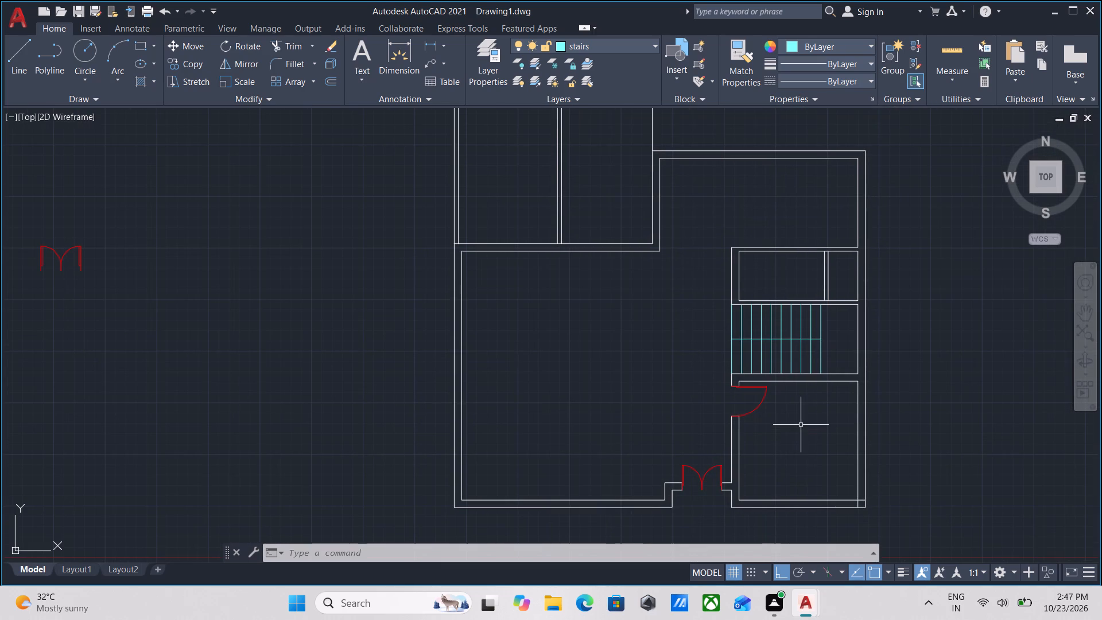
middle_drag(781, 447, 813, 391)
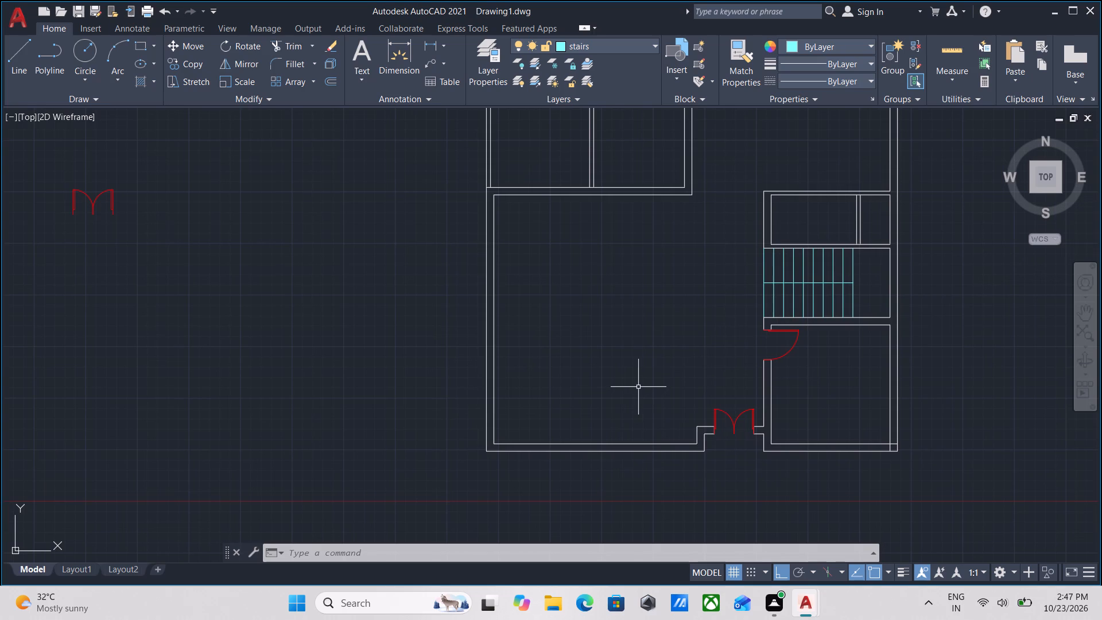
middle_drag(621, 363, 657, 447)
middle_drag(660, 383, 663, 431)
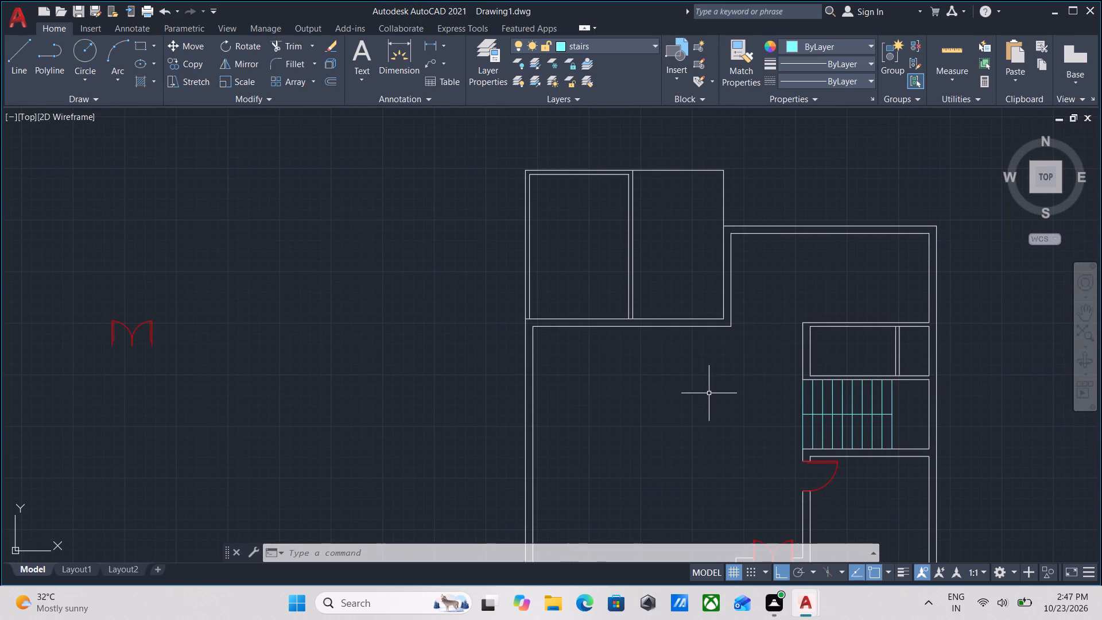
middle_drag(712, 393, 684, 455)
scroll(737, 394, down, 2)
middle_click(737, 394)
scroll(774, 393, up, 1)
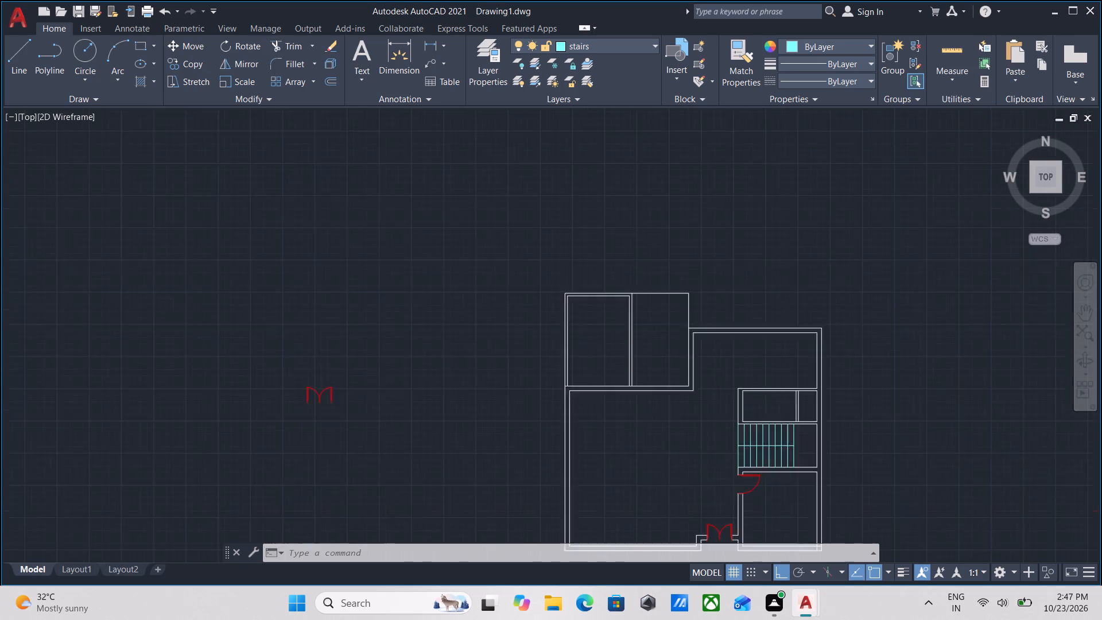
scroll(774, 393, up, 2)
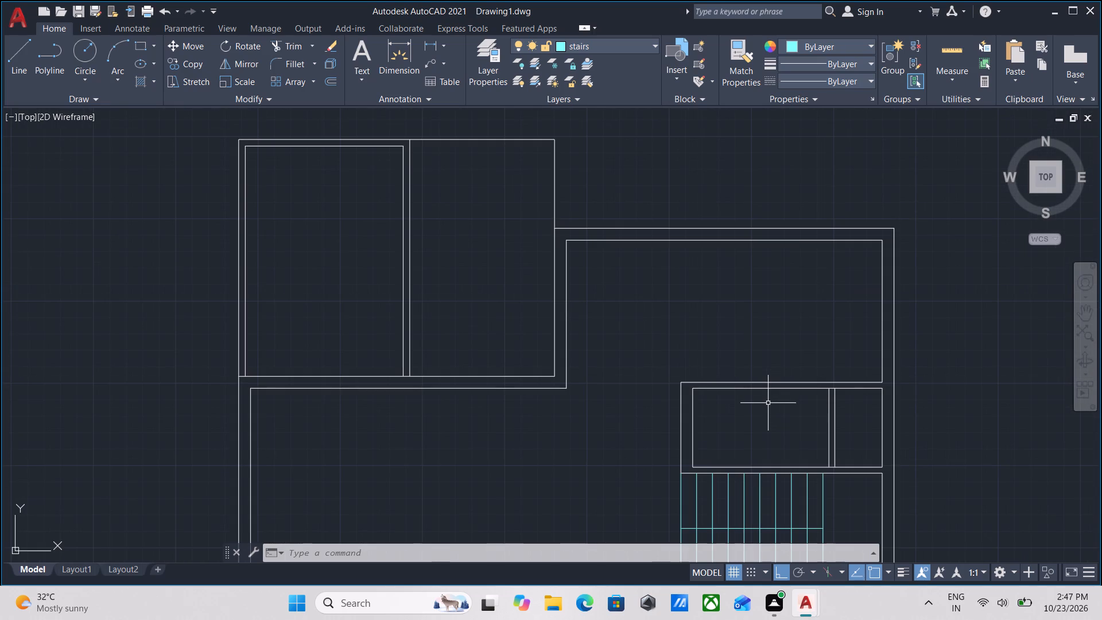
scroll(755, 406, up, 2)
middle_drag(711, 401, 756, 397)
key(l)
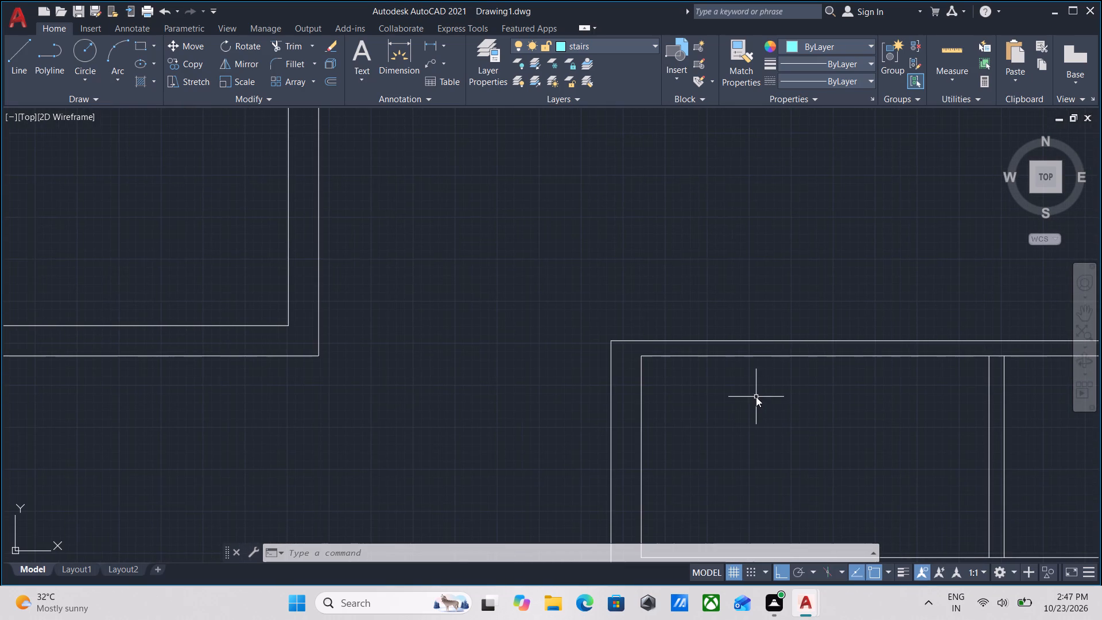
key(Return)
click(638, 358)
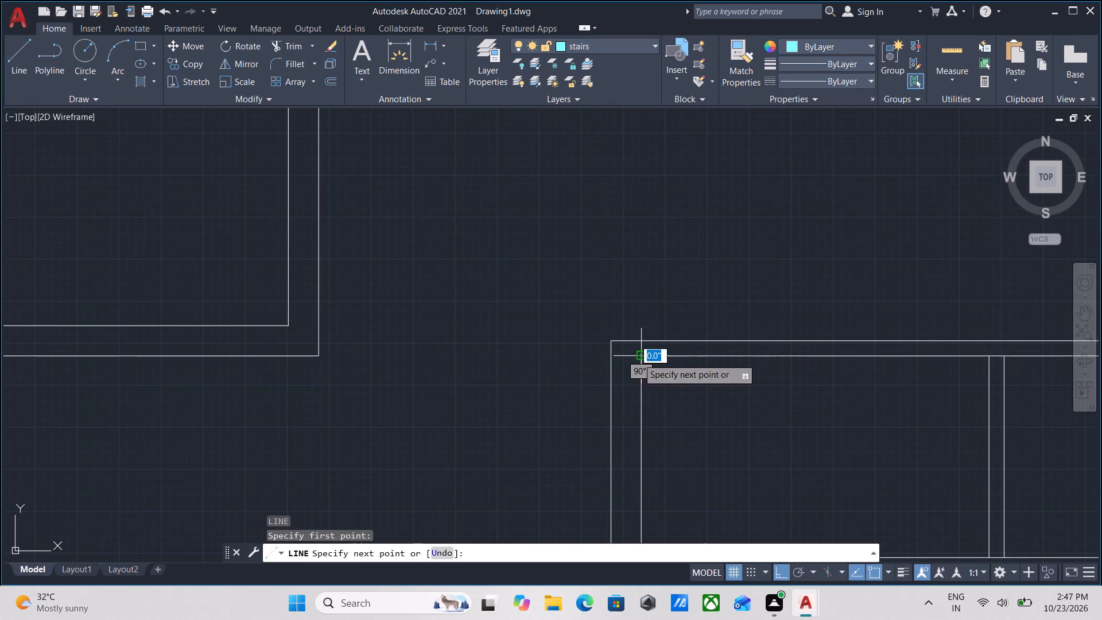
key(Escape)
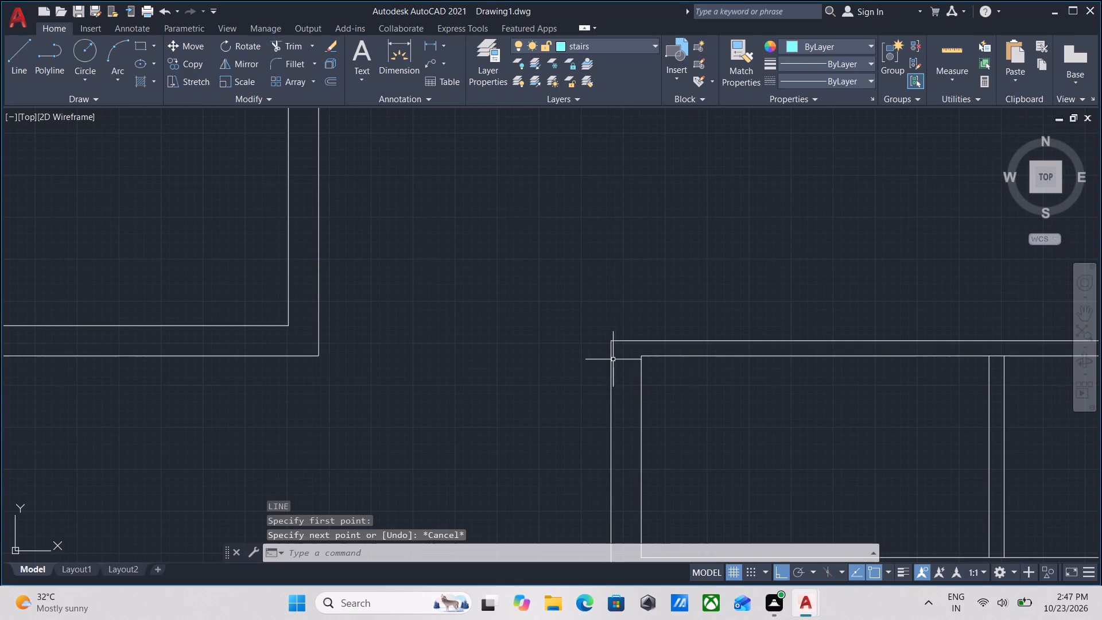
Make Layer1 current and draw a short line across the west wall's thickness at the upper inner corner of the small room above the stairs.
click(617, 44)
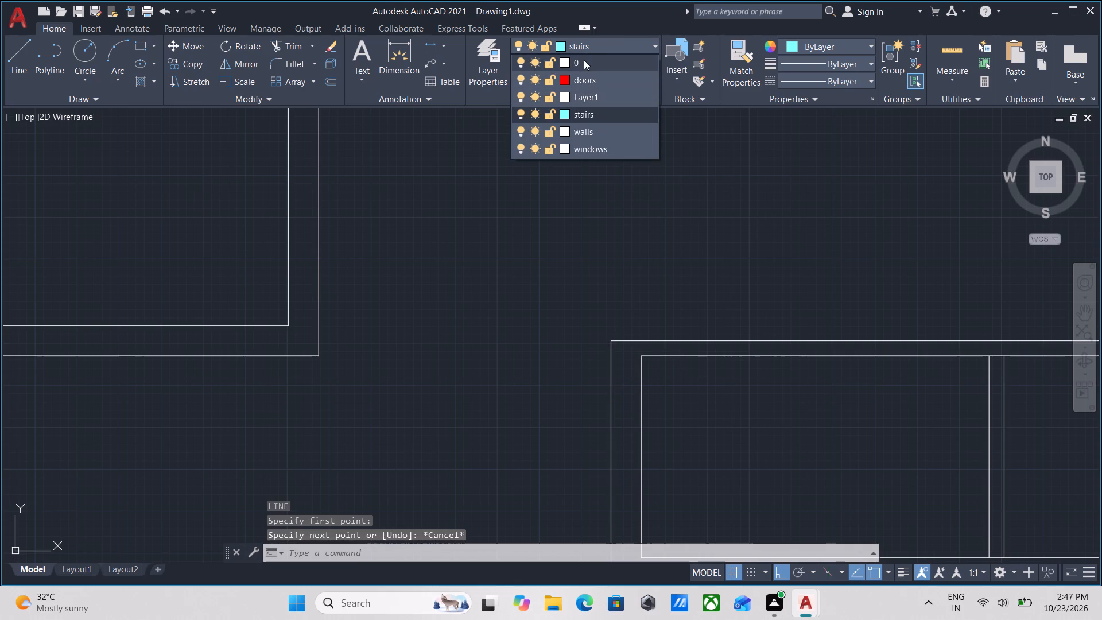
click(584, 60)
key(l)
key(Return)
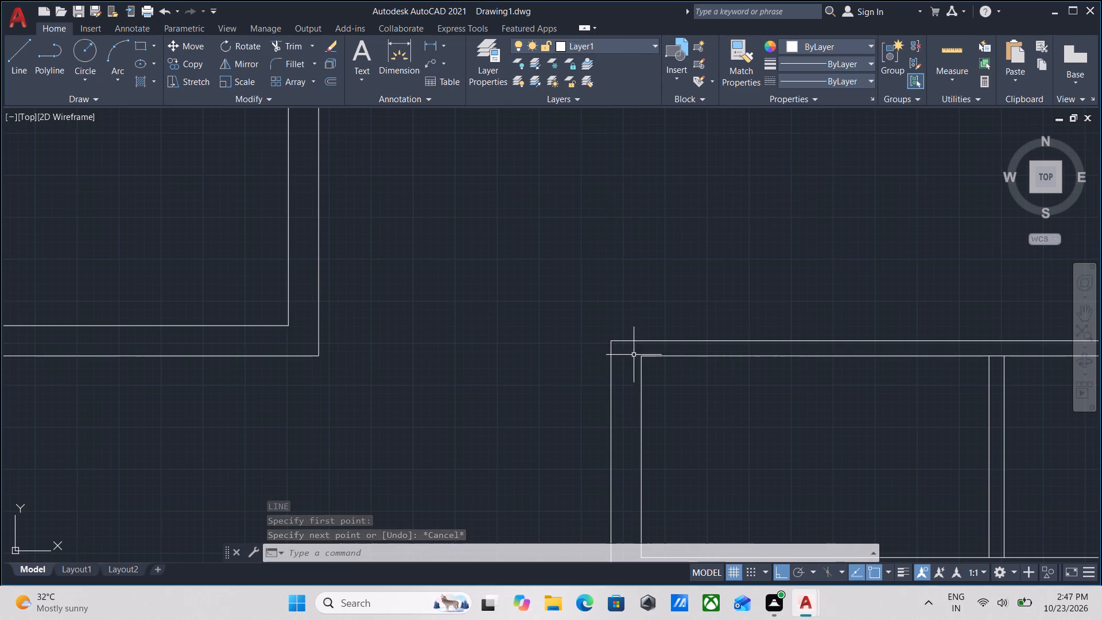
key(l)
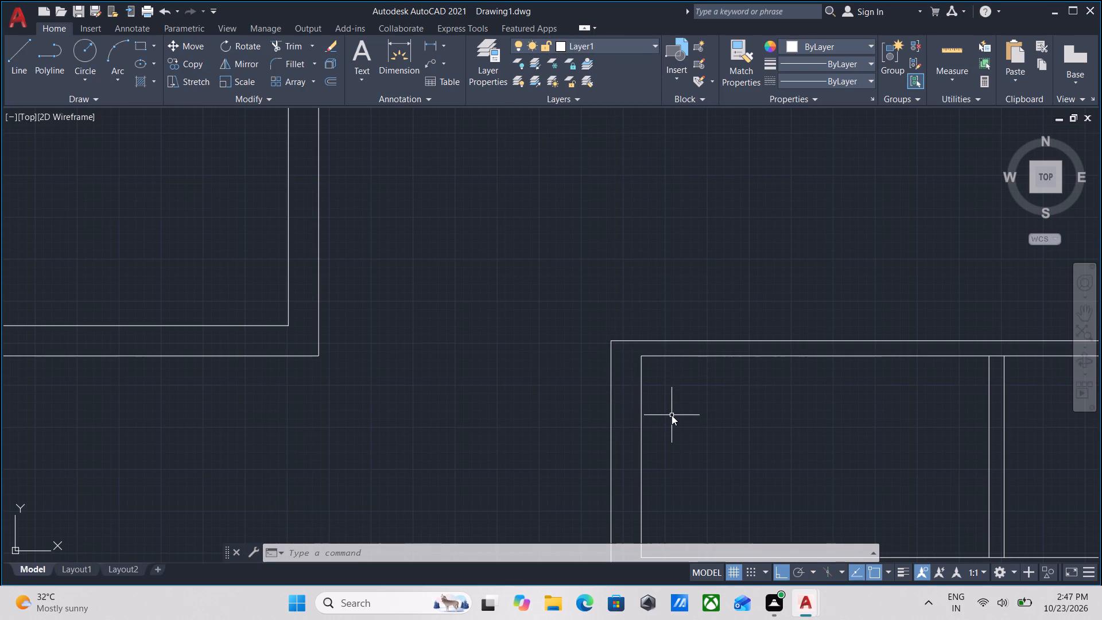
key(Return)
click(643, 358)
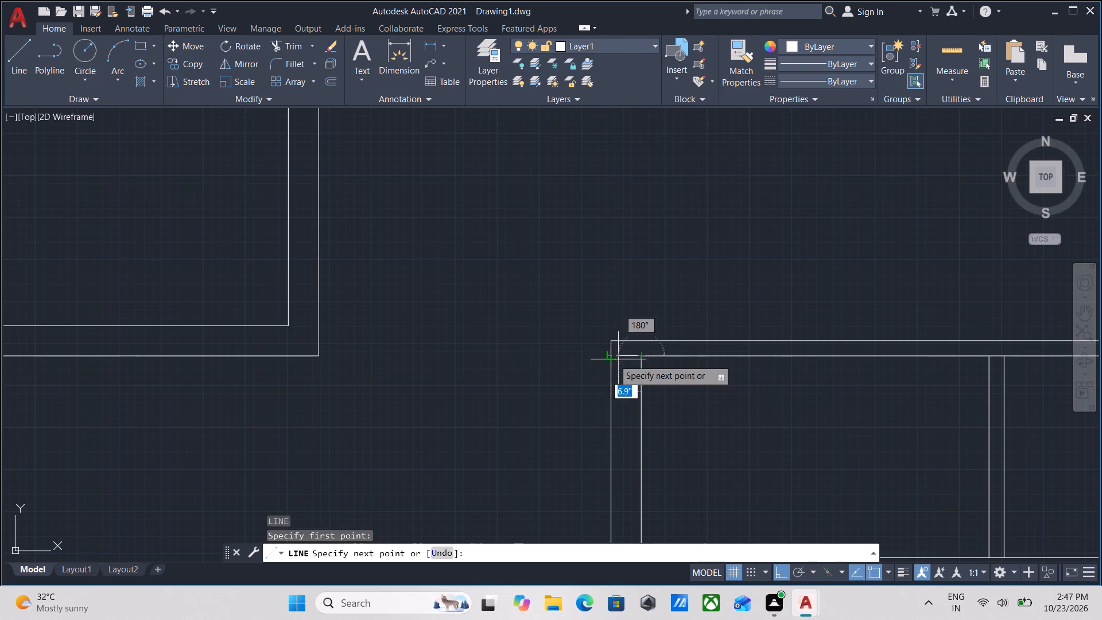
click(612, 359)
key(Escape)
Offset the short line 6" downward along the small room's west wall to mark the first door jamb.
scroll(630, 365, up, 2)
click(630, 365)
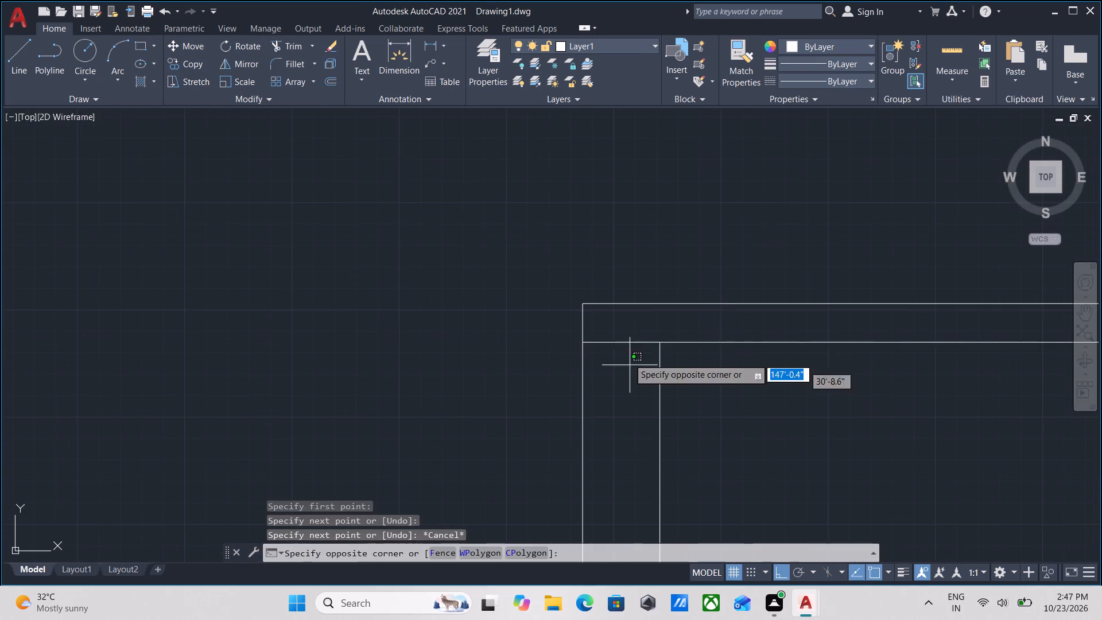
click(619, 333)
key(o)
key(Return)
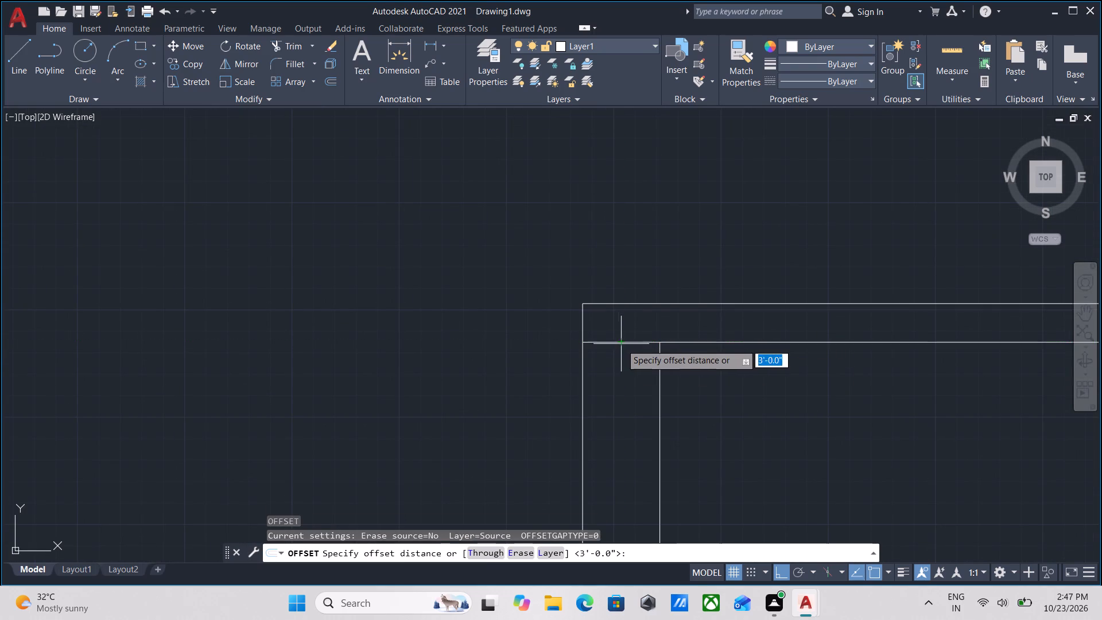
click(621, 344)
click(618, 401)
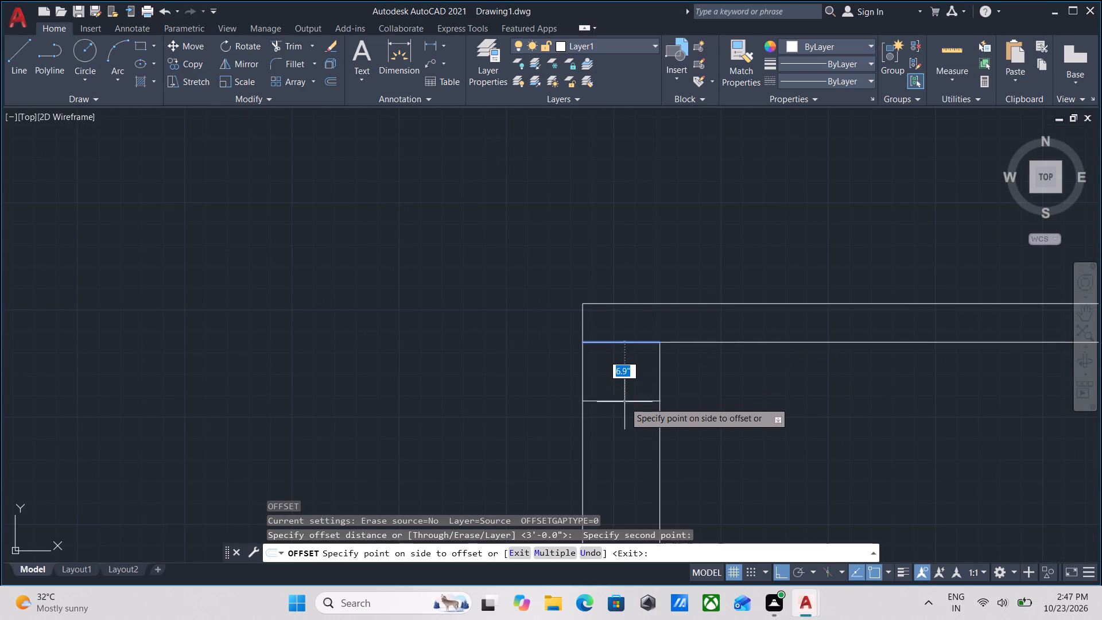
key(6)
key(shift+quotedbl)
key(Return)
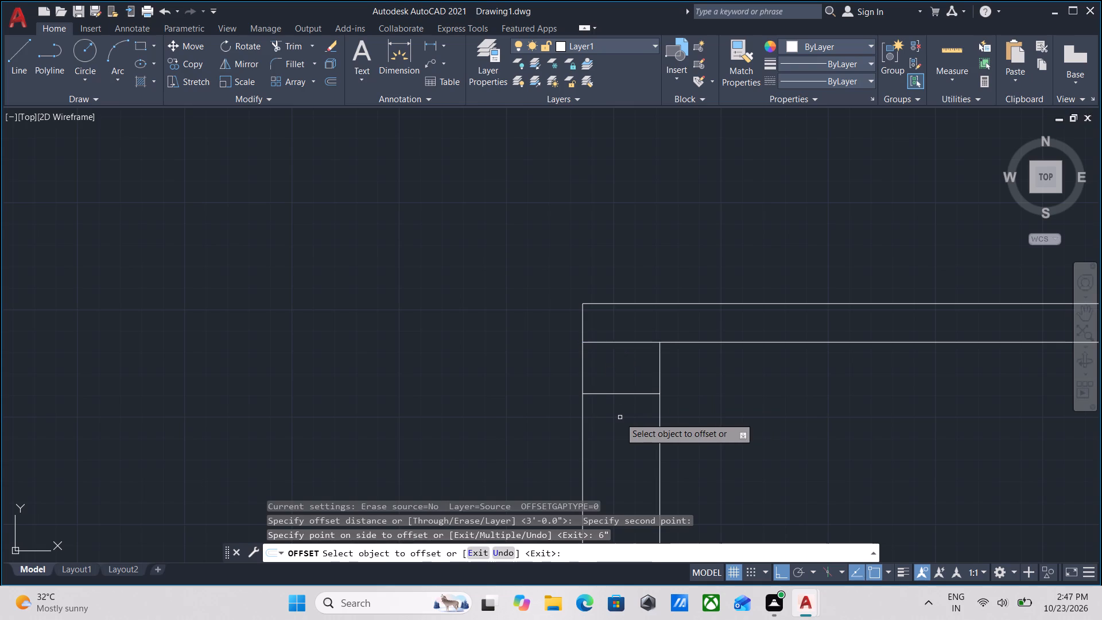
Offset the first jamb line 3' downward to mark the other side of the small room's doorway.
click(632, 393)
scroll(633, 463, down, 1)
middle_drag(633, 463, 655, 390)
text(3')
key(Return)
scroll(666, 415, down, 2)
middle_drag(666, 415, 666, 393)
key(Escape)
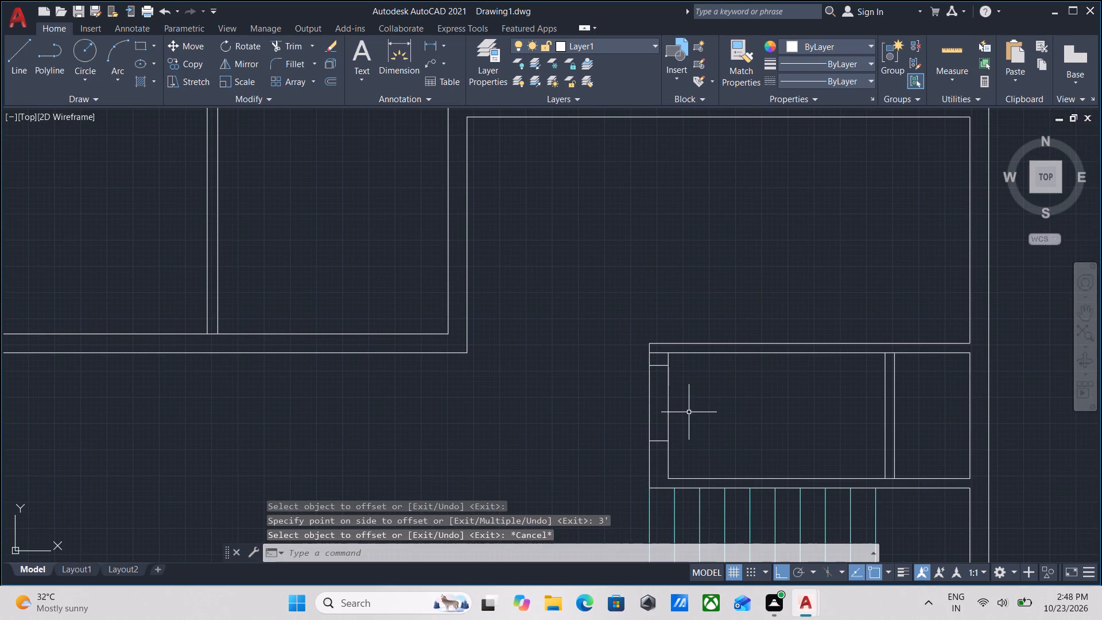
Trim both wall lines between the two jambs to open the small room's doorway, and trim away the leftover corner line above it.
text(tr)
key(Return)
click(689, 412)
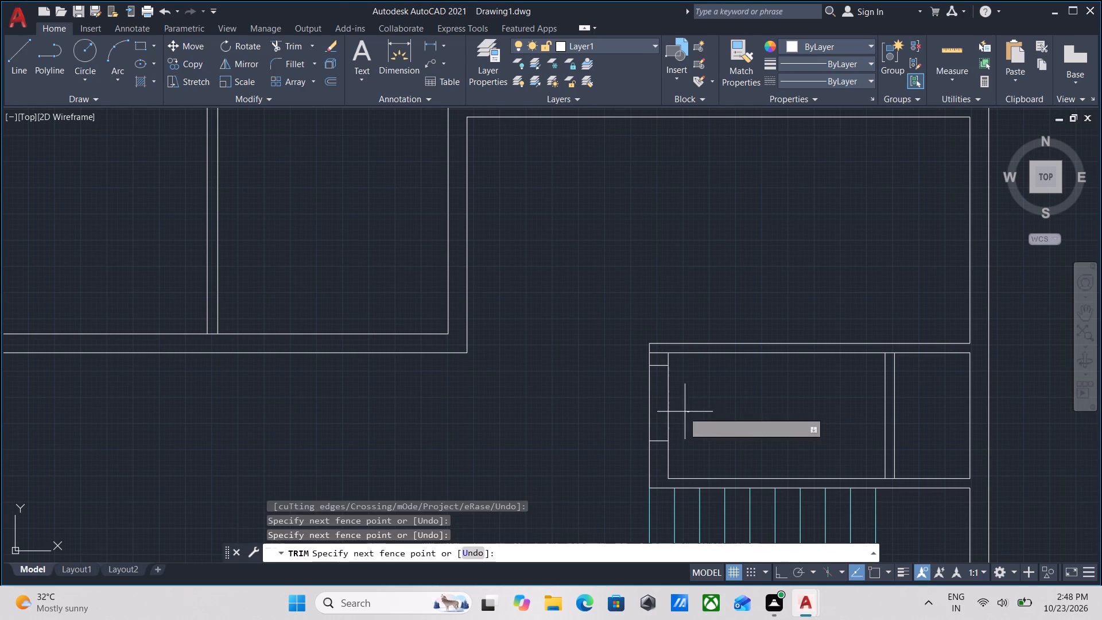
click(596, 409)
scroll(647, 363, up, 2)
click(668, 352)
click(677, 325)
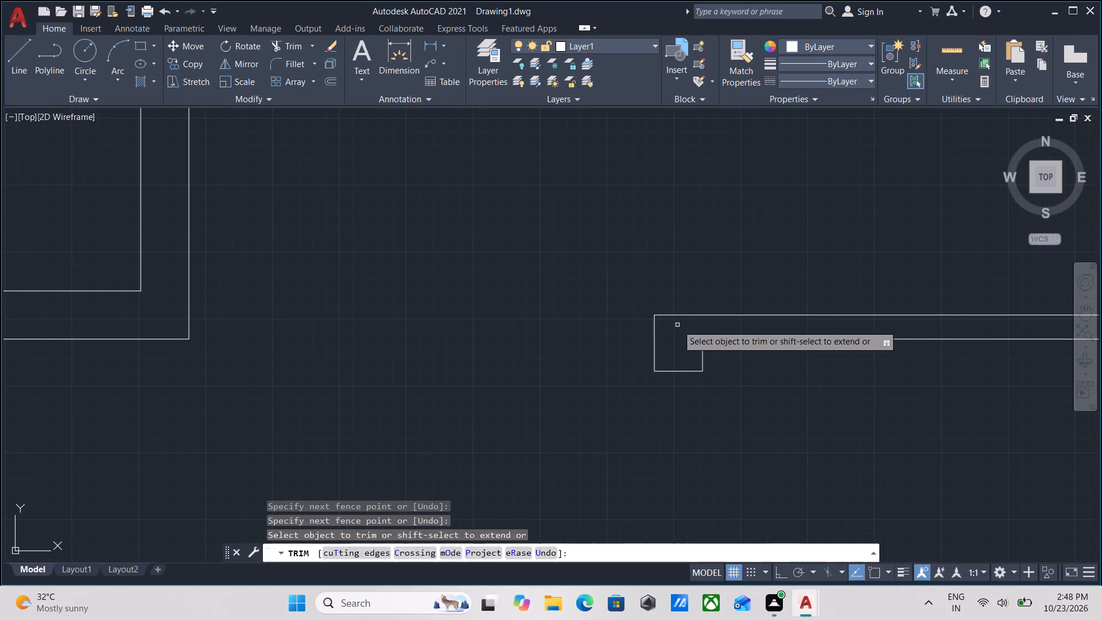
key(Escape)
Make the doors layer current and draw a loose rectangle about 16'-2.5" by 1'-7.5" in the empty area west of the plan.
scroll(677, 325, down, 5)
middle_drag(683, 354, 689, 331)
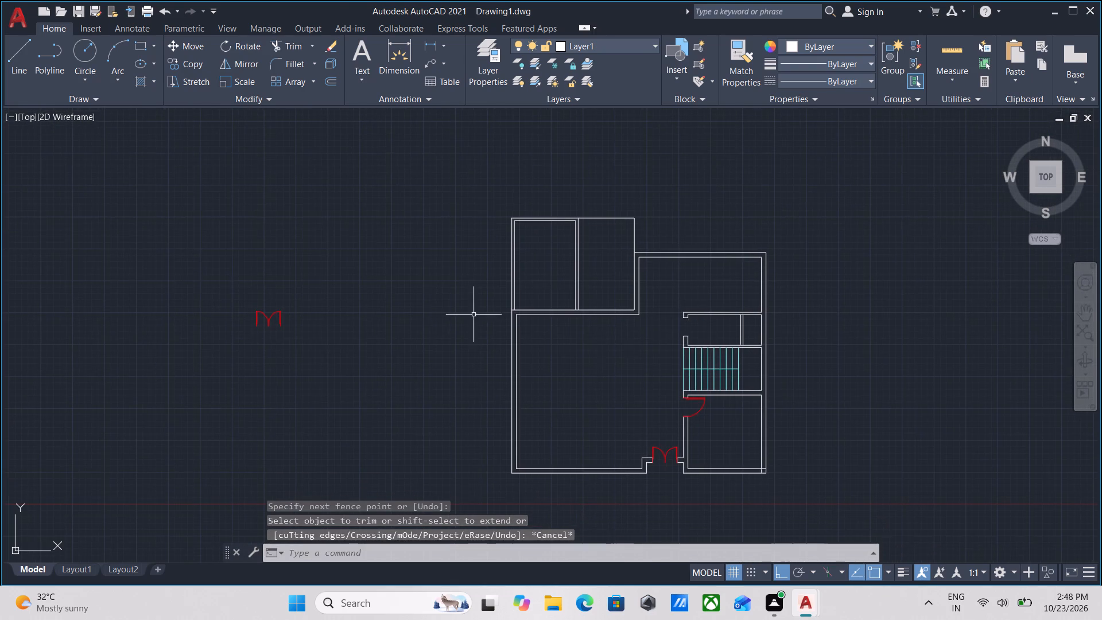
middle_drag(467, 315, 576, 377)
click(624, 43)
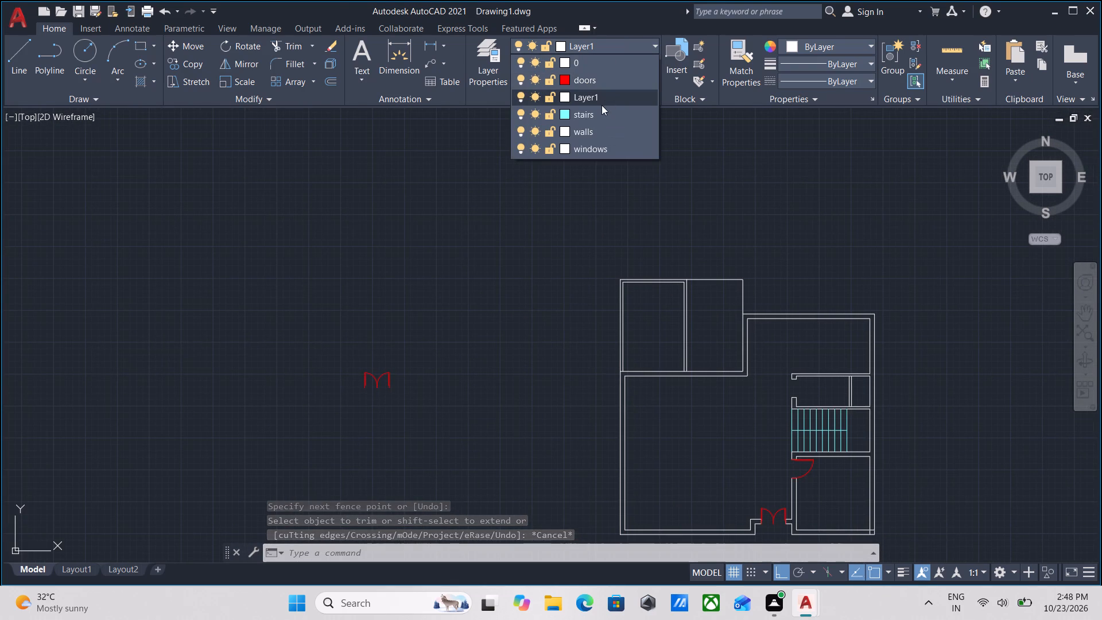
click(603, 80)
text(rec)
key(Return)
click(461, 292)
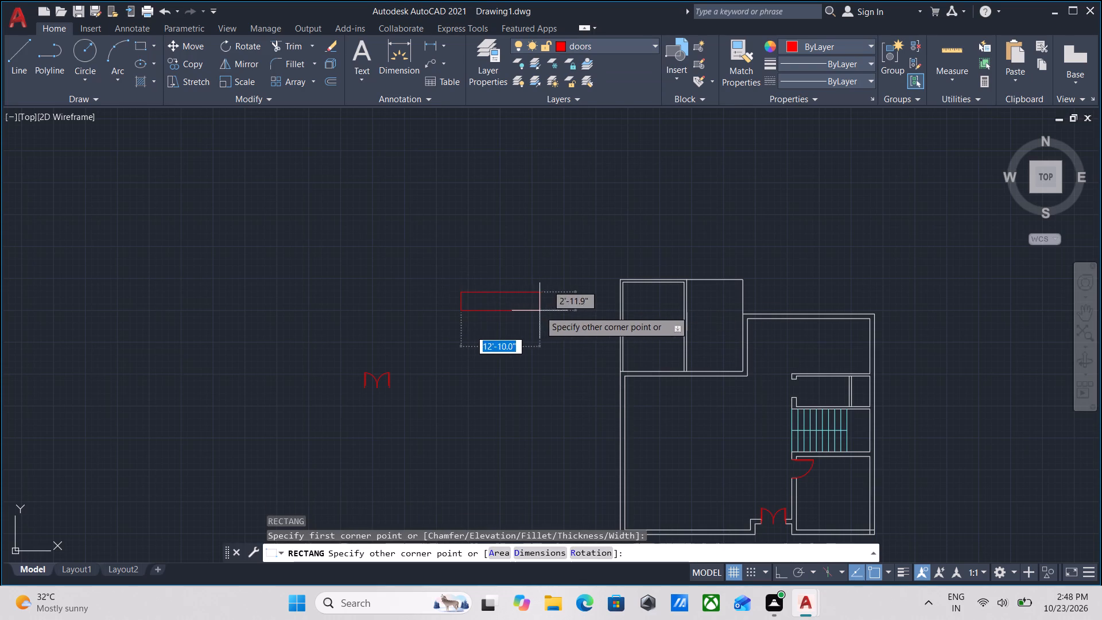
middle_drag(540, 311, 644, 347)
scroll(658, 342, up, 3)
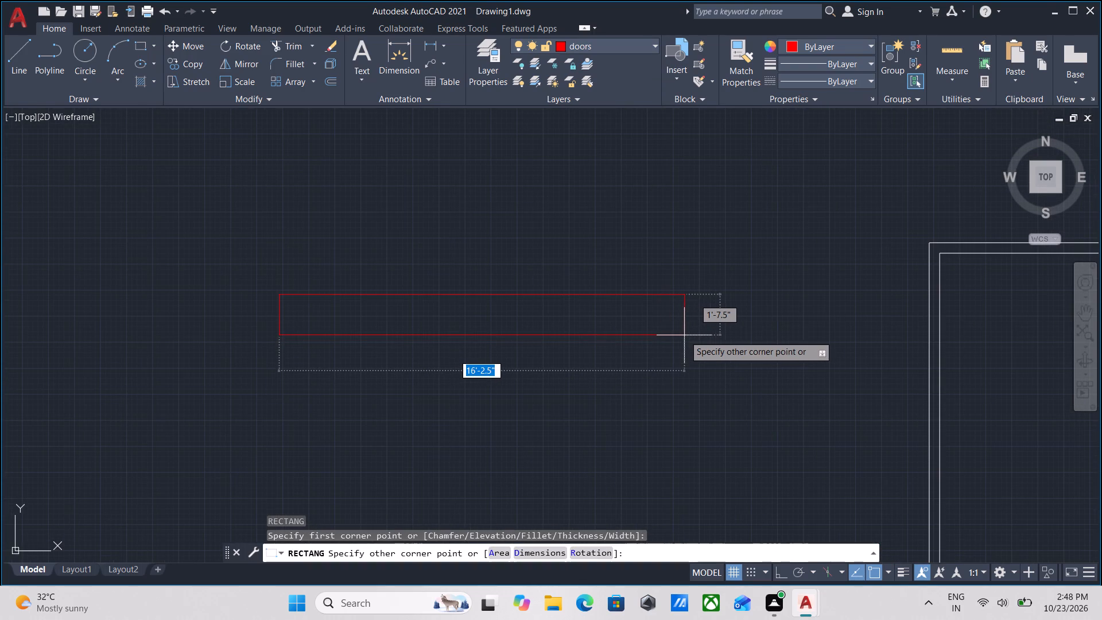
click(684, 335)
Draw a 2" thick panel strip inside the loose rectangle, running from the midpoint of its west side to its centre.
middle_drag(494, 304, 575, 342)
scroll(372, 347, up, 1)
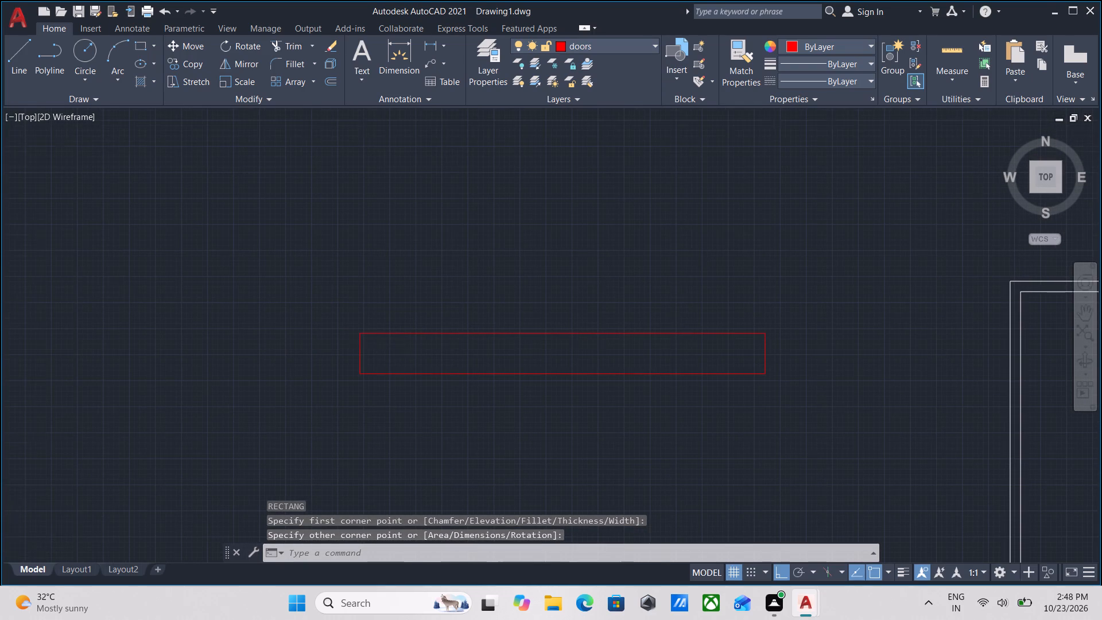
scroll(372, 347, up, 1)
scroll(372, 347, down, 1)
middle_drag(372, 347, 476, 393)
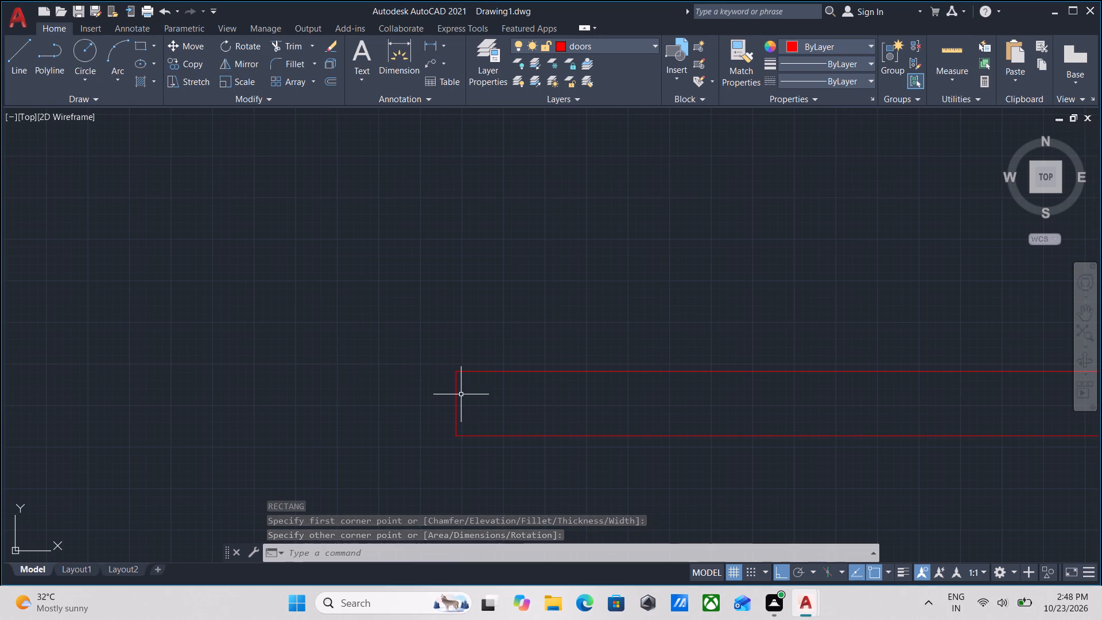
scroll(455, 398, up, 2)
middle_drag(467, 396, 445, 395)
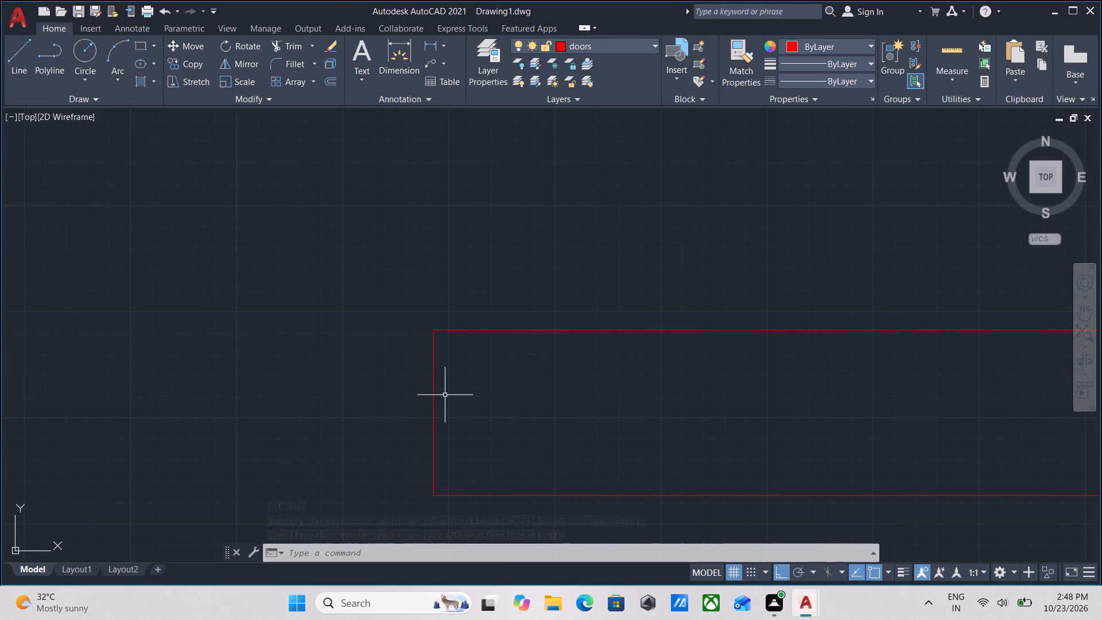
key(l)
key(Return)
click(436, 412)
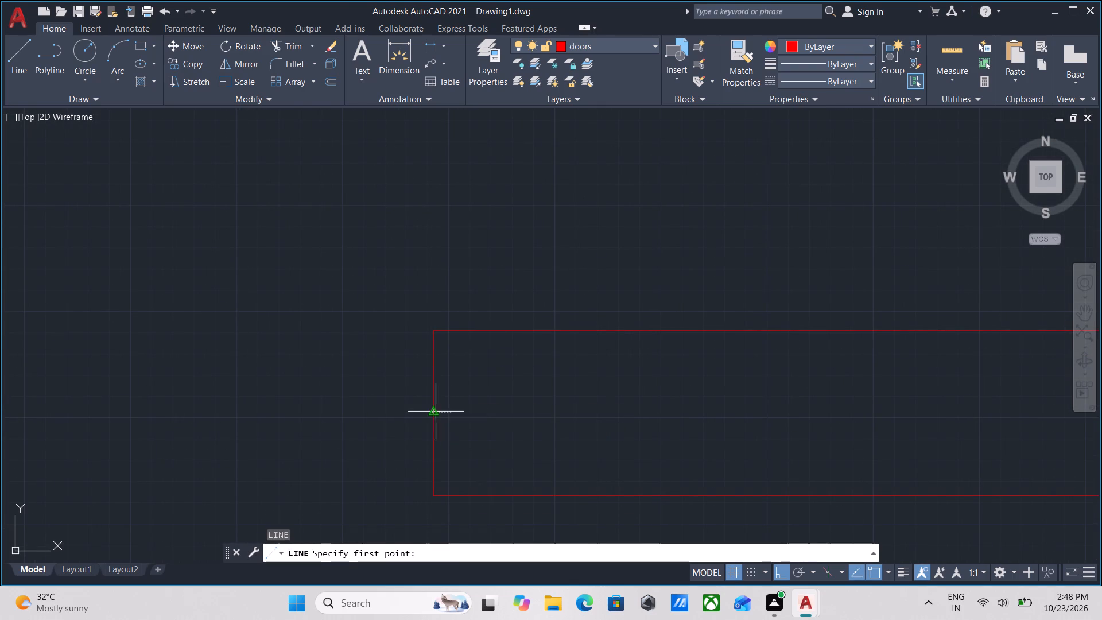
middle_drag(851, 425, 581, 402)
scroll(821, 393, down, 1)
middle_click(821, 393)
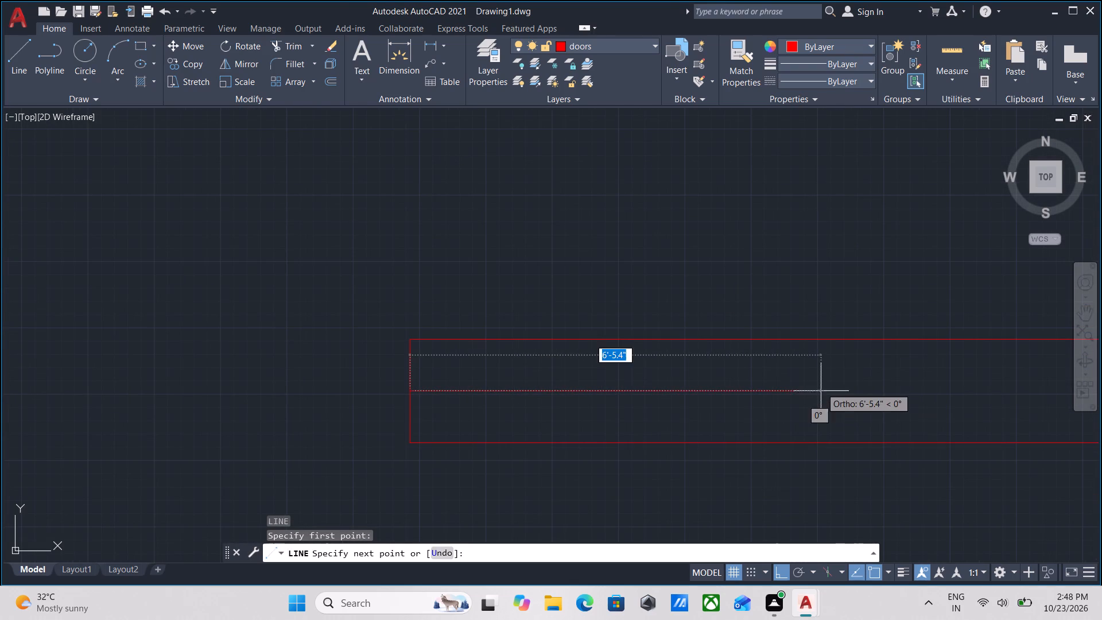
click(929, 392)
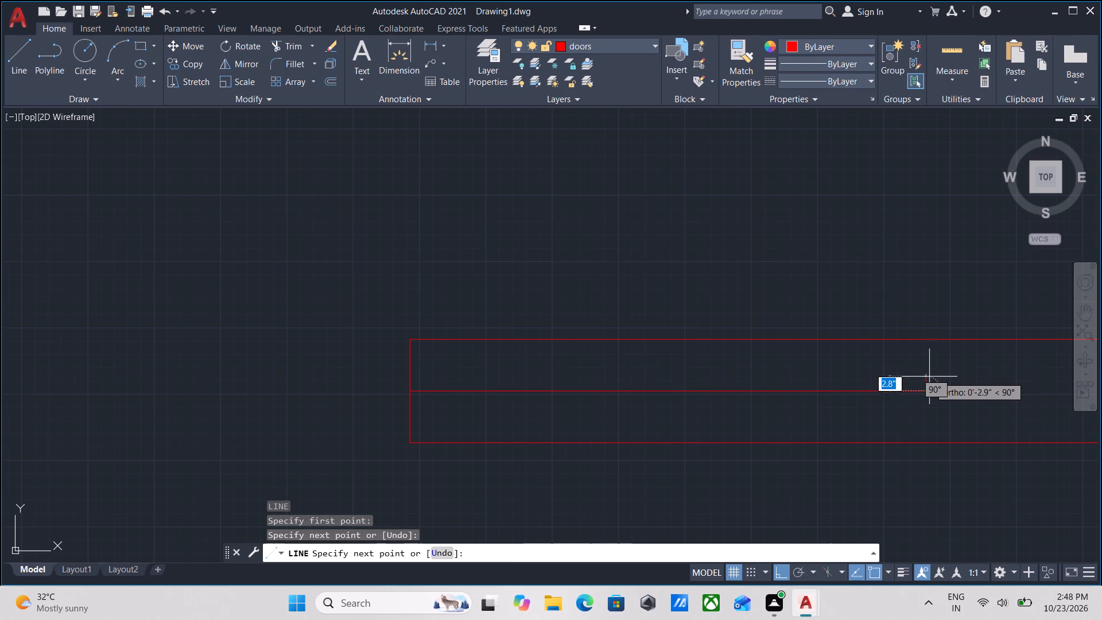
key(2)
key(shift+quotedbl)
key(Return)
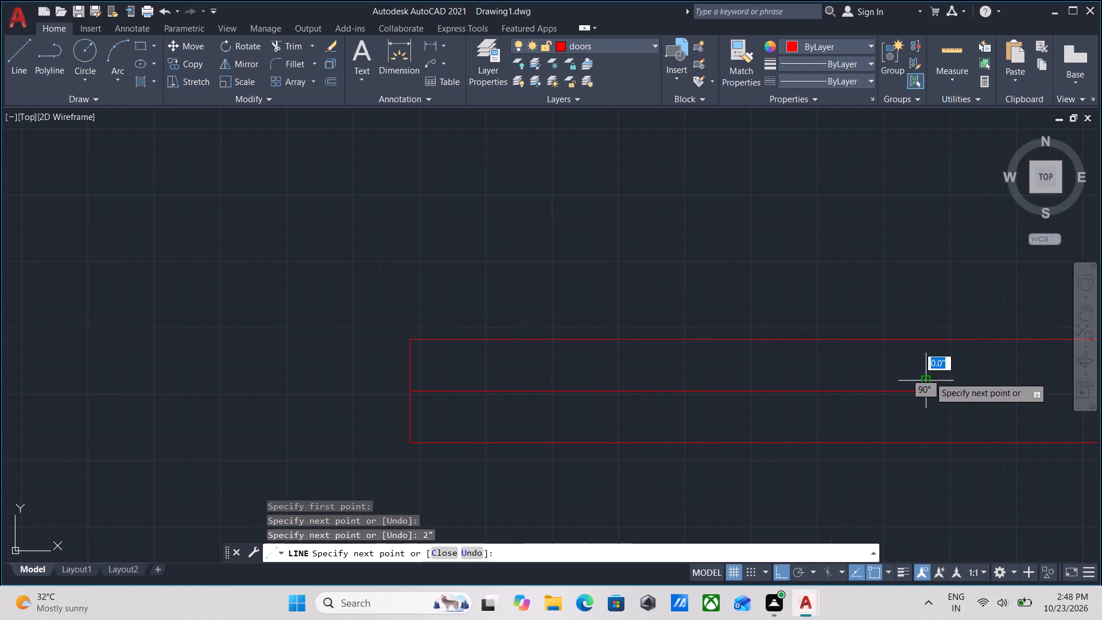
click(410, 385)
key(Escape)
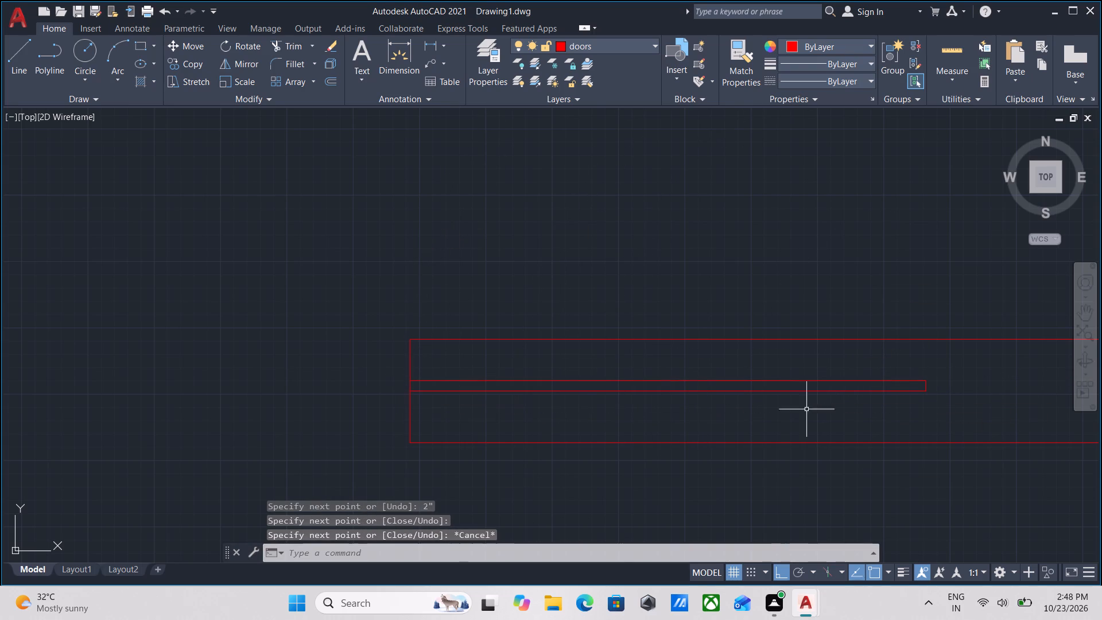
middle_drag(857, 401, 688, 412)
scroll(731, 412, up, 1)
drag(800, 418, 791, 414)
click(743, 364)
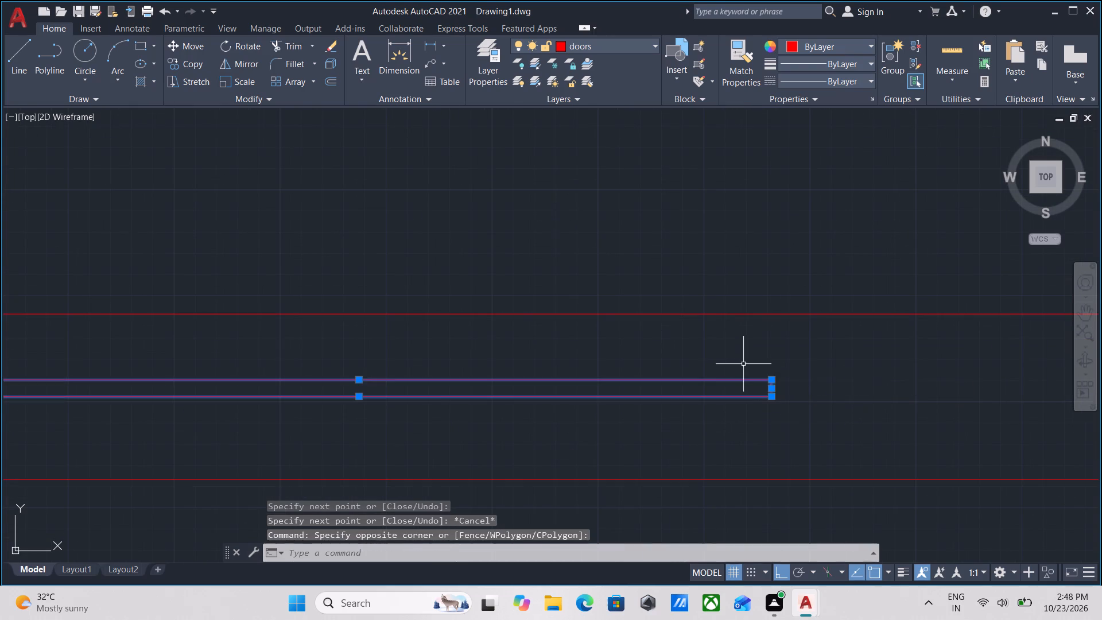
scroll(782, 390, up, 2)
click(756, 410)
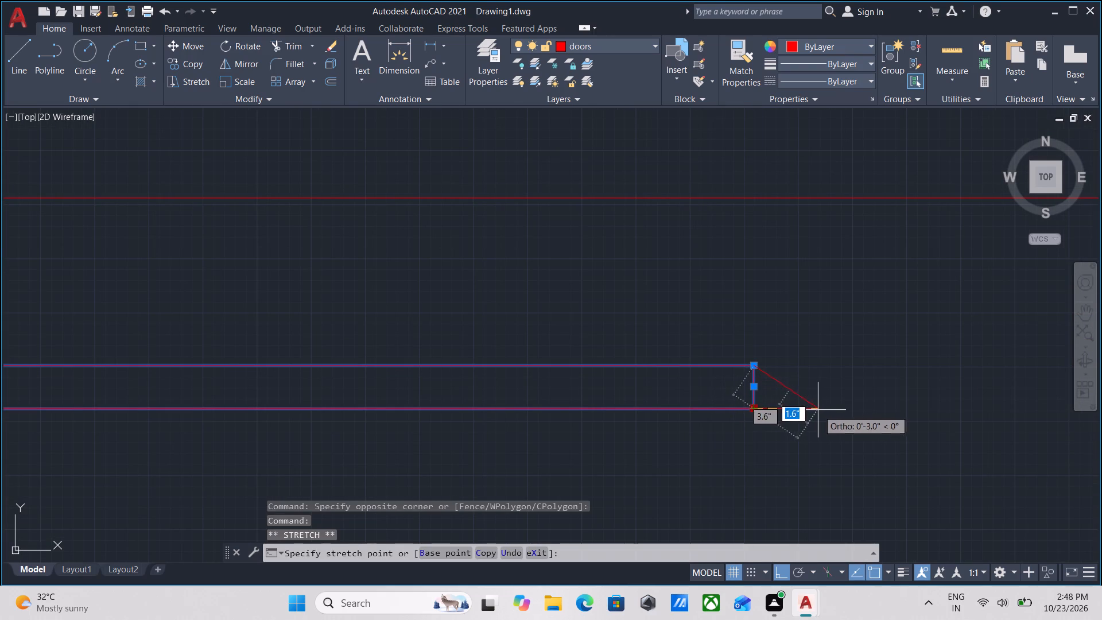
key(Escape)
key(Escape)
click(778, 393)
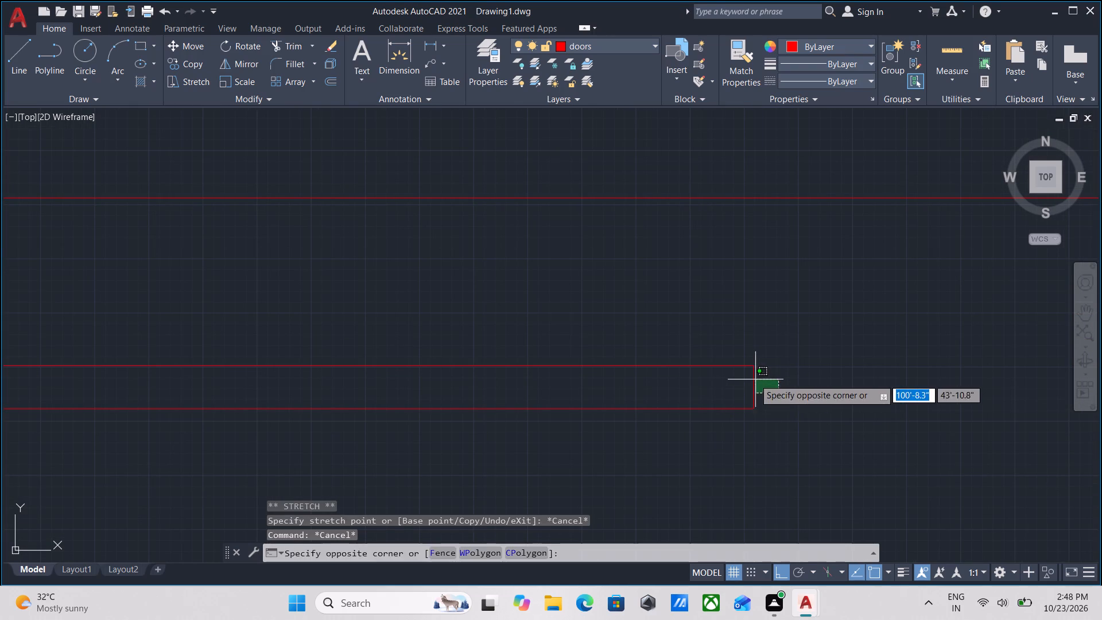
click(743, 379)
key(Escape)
Move the three lines of the panel strip slightly east, away from the rectangle's west side.
scroll(758, 375, up, 2)
drag(800, 507, 789, 492)
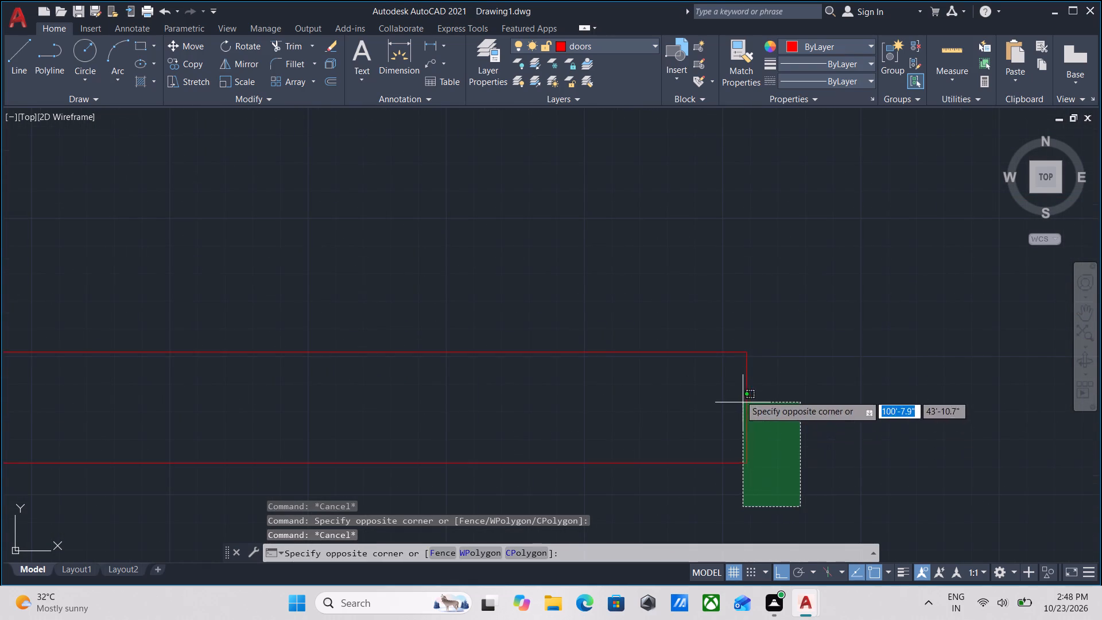
click(711, 312)
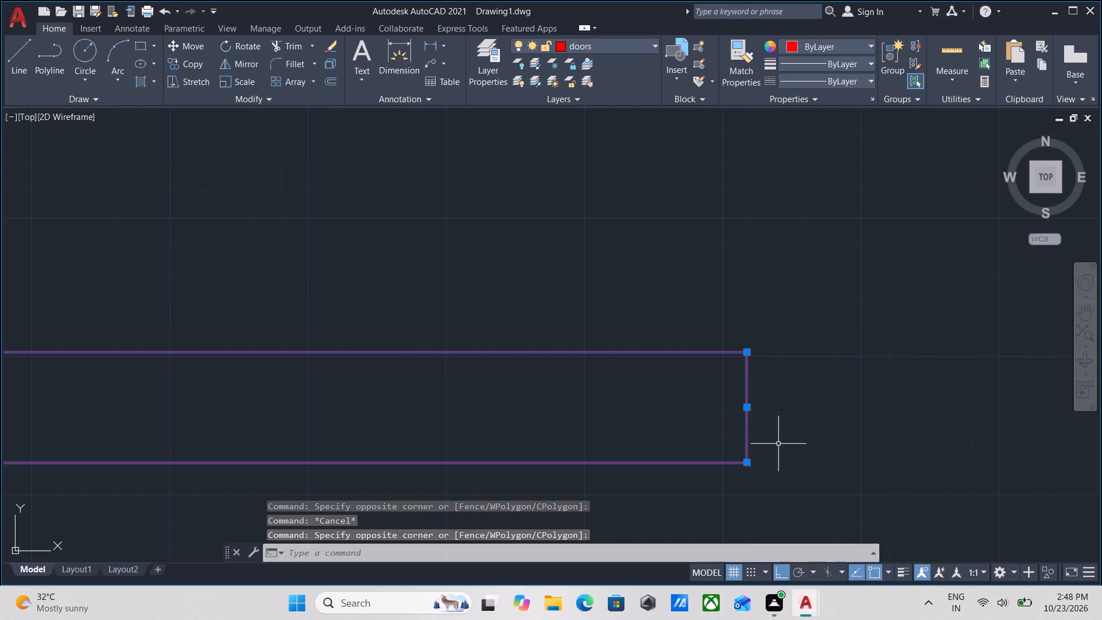
key(m)
key(Return)
click(746, 464)
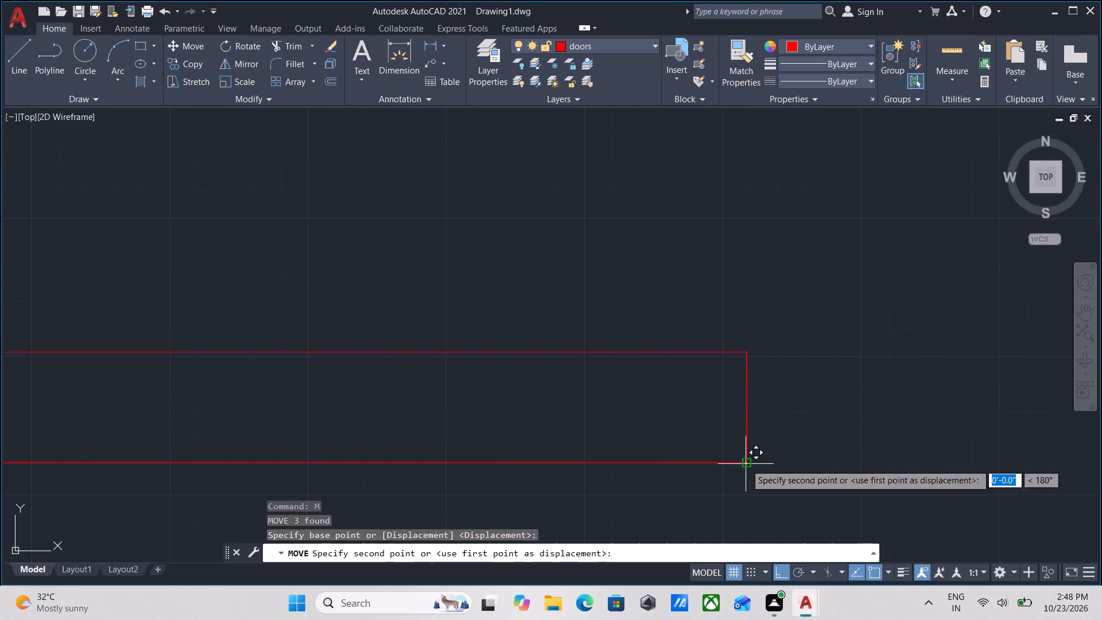
scroll(848, 463, down, 1)
middle_drag(848, 463, 771, 433)
click(793, 435)
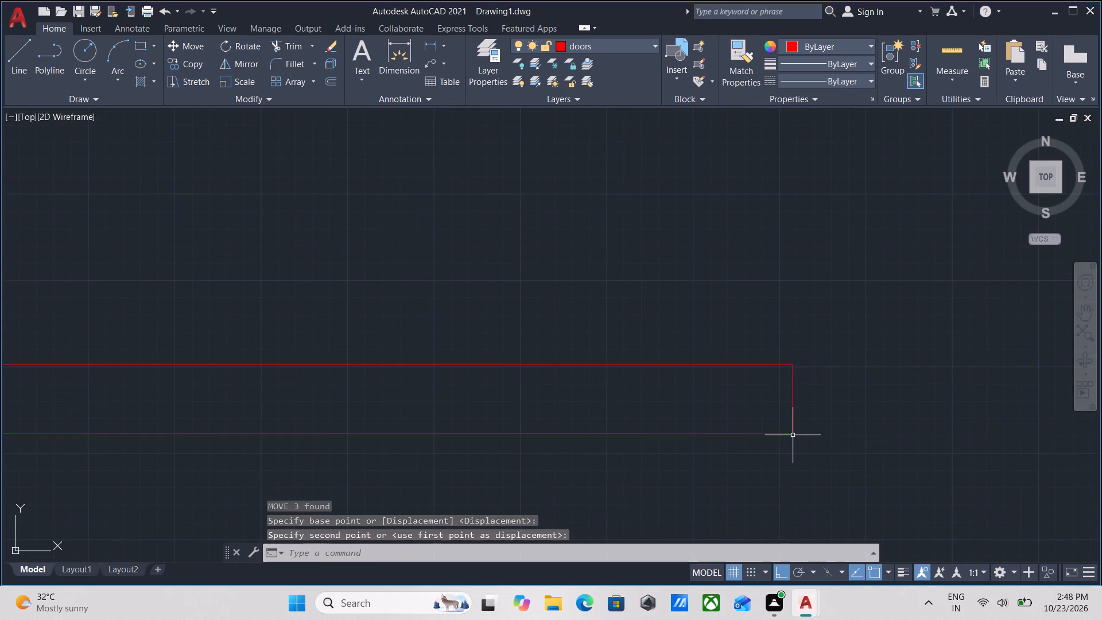
key(Escape)
Draw a 2" square starting from the upper east corner of the panel strip.
scroll(793, 435, down, 5)
scroll(804, 432, up, 2)
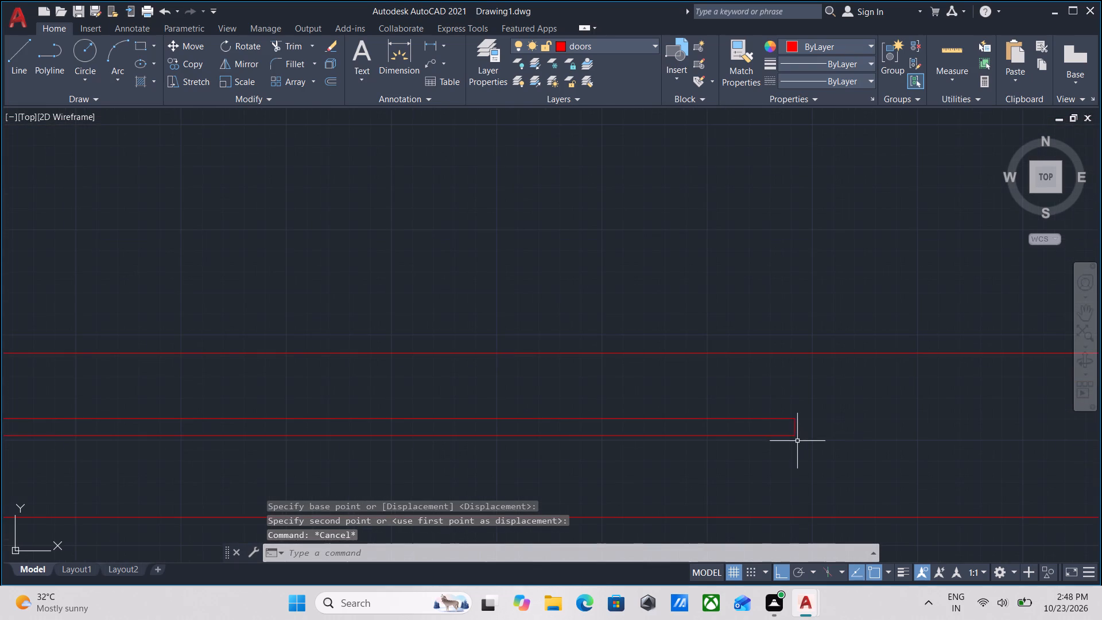
text(re)
key(c)
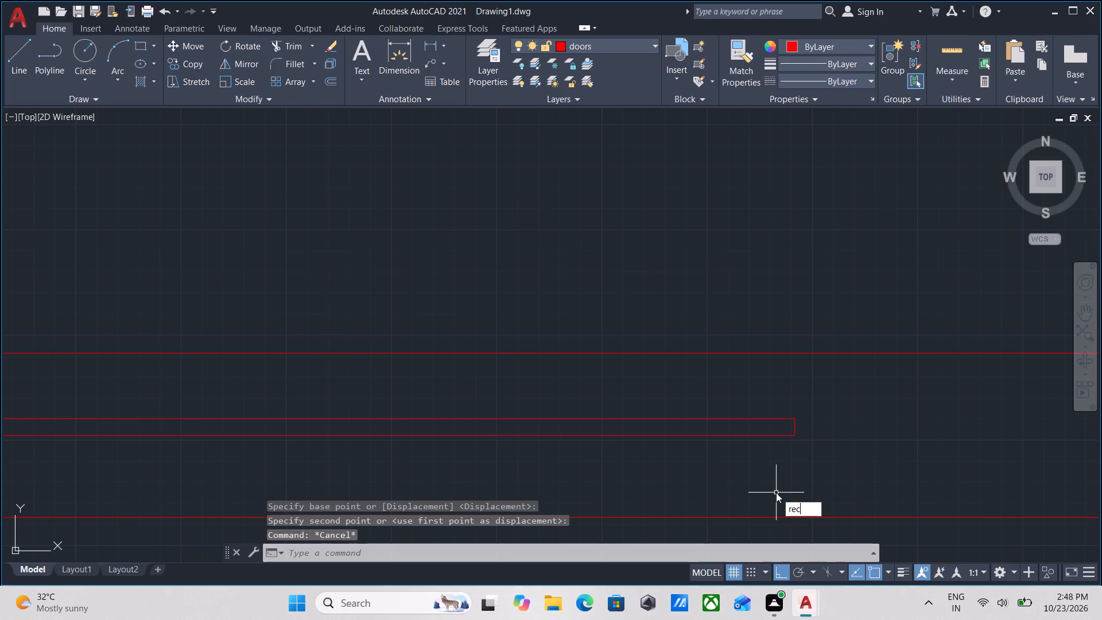
key(Return)
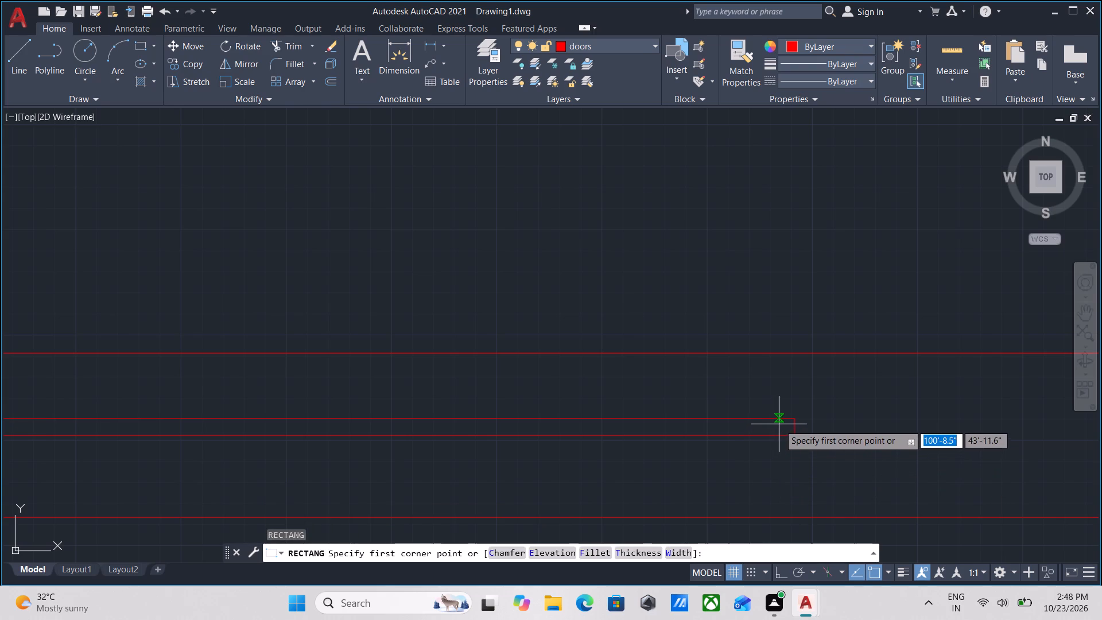
scroll(775, 416, down, 3)
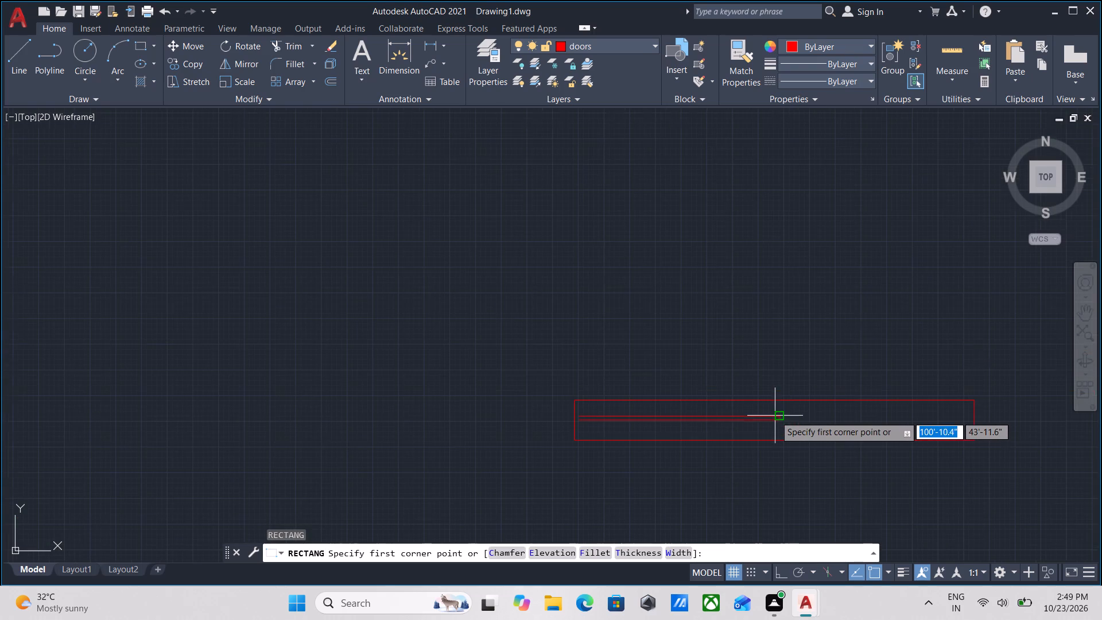
scroll(779, 416, up, 6)
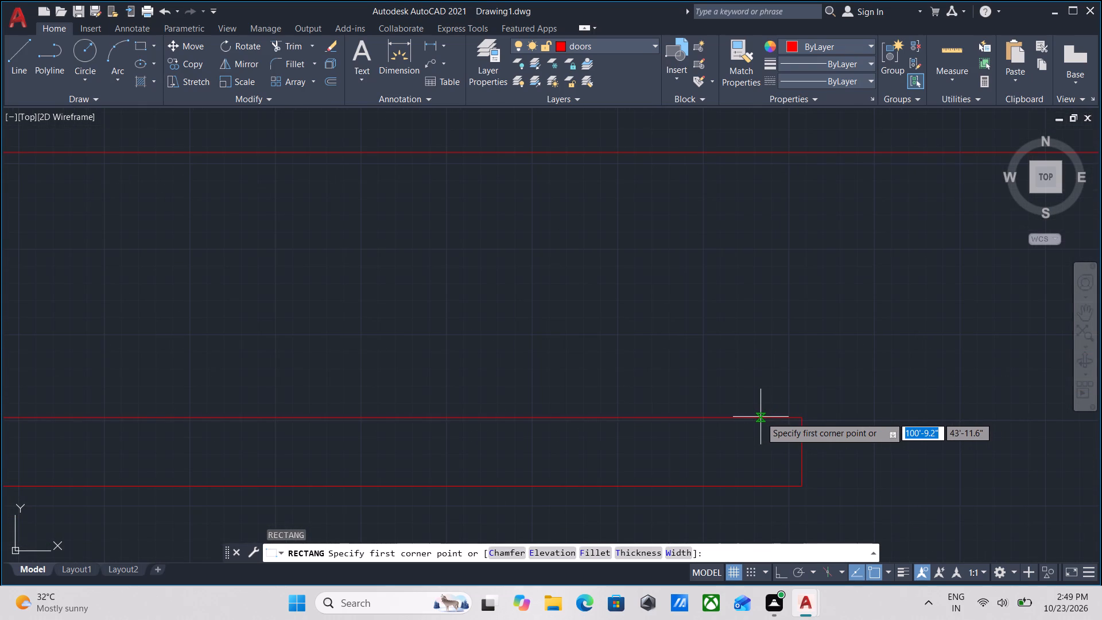
scroll(756, 397, down, 2)
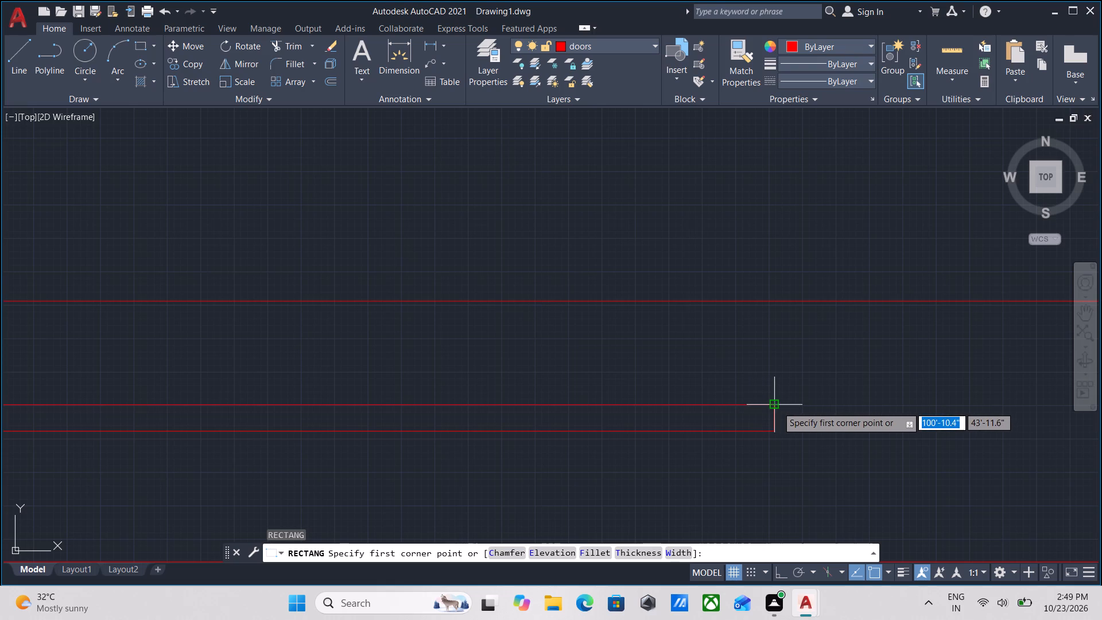
click(777, 406)
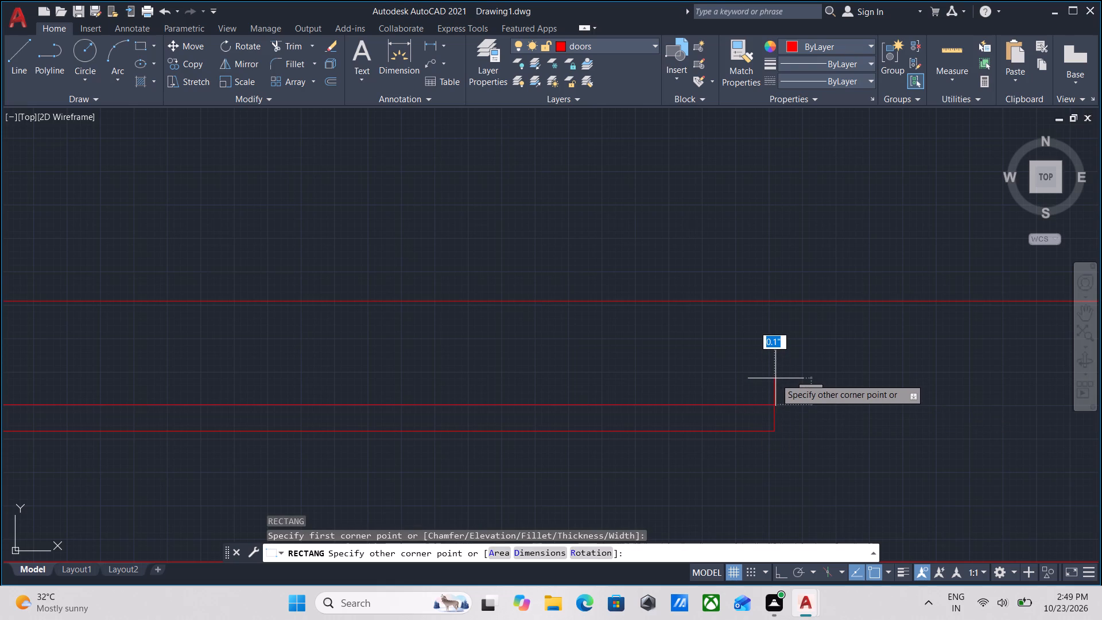
key(2)
key(shift+quotedbl)
key(Return)
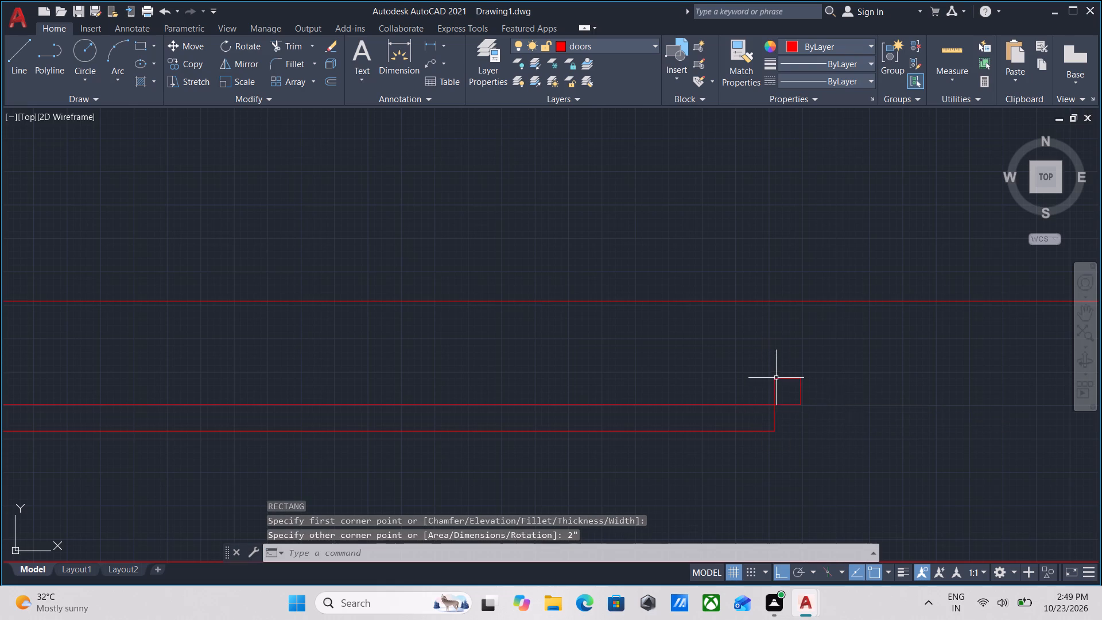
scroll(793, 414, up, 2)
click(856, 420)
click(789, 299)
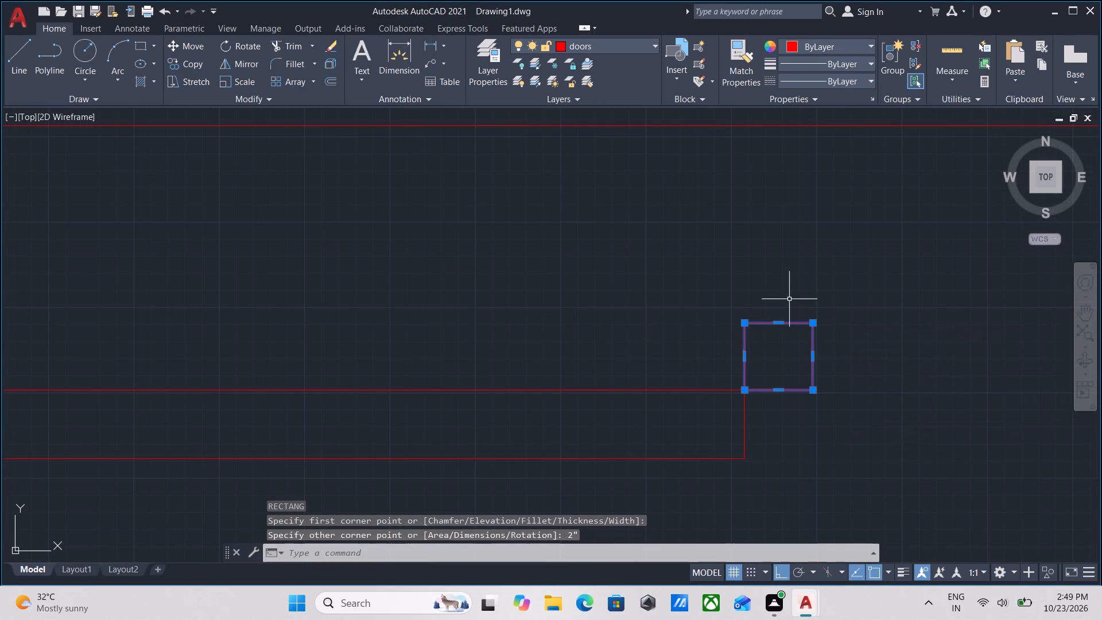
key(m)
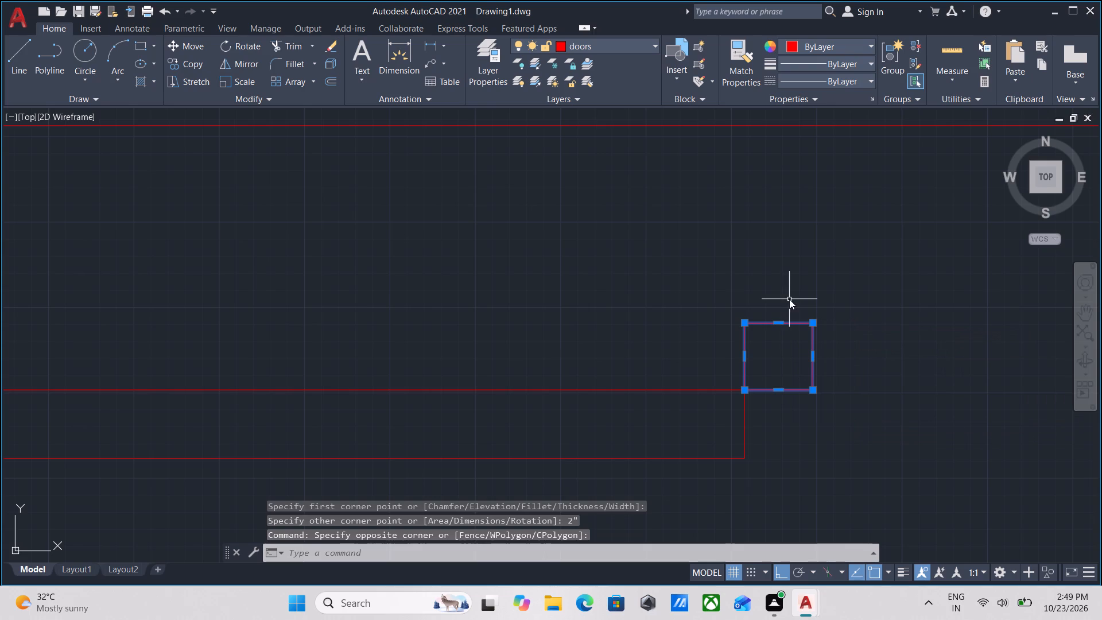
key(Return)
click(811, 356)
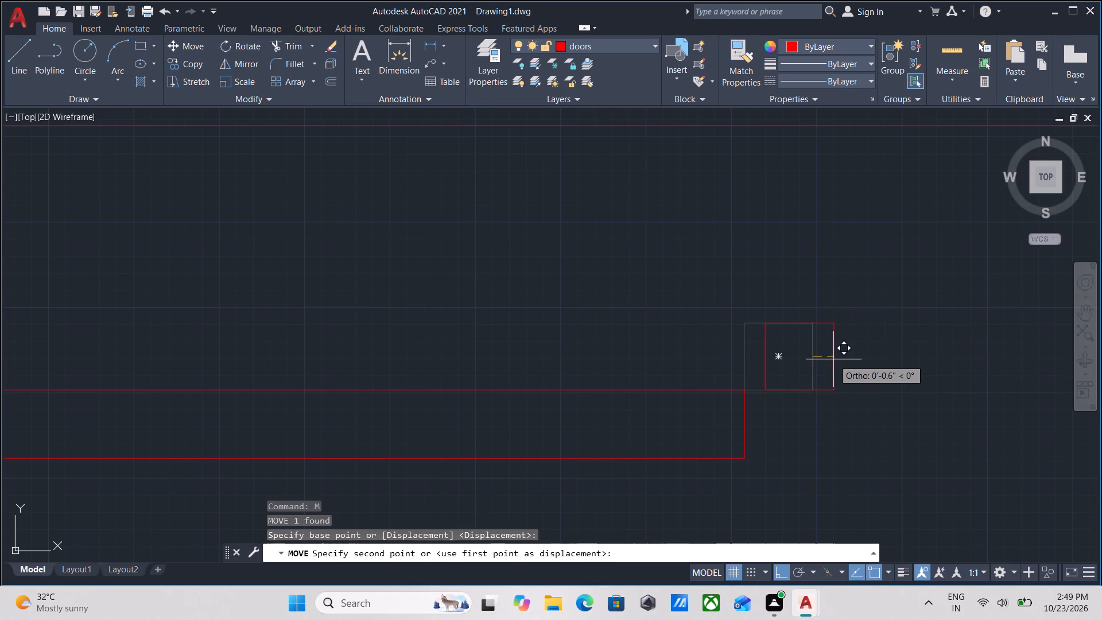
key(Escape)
Stretch the 2" square's east edge out to the outer rectangle's east side to form the second door panel.
scroll(820, 392, up, 1)
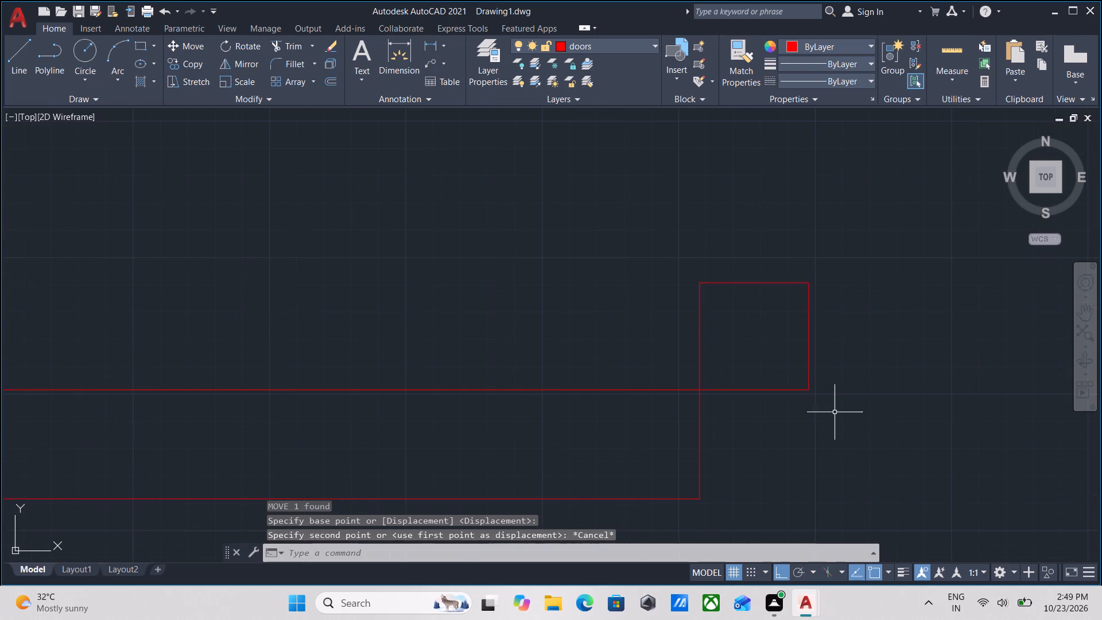
drag(843, 425, 841, 420)
click(799, 338)
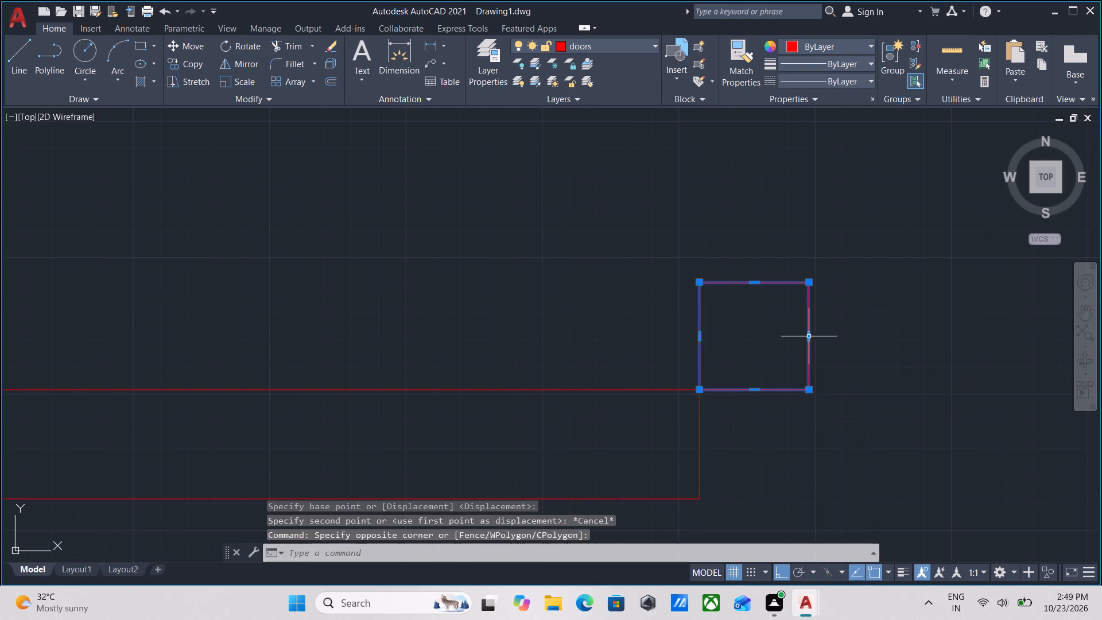
click(810, 336)
scroll(959, 349, down, 1)
middle_drag(959, 349, 545, 358)
scroll(681, 355, down, 5)
middle_drag(808, 355, 549, 348)
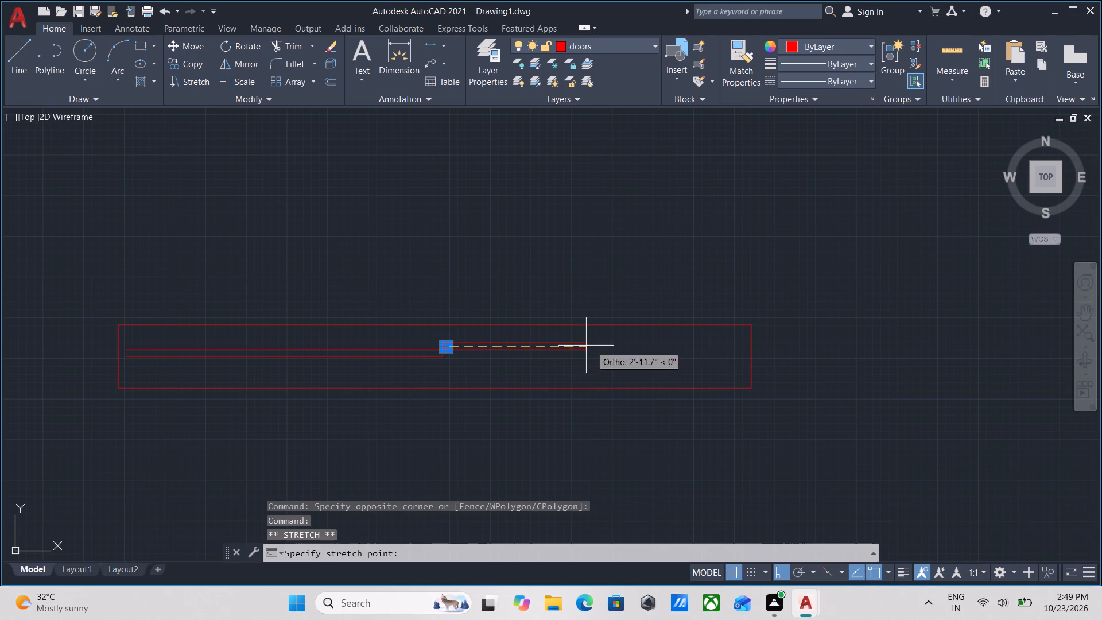
click(749, 351)
key(Escape)
Group the outer rectangle and both panel strips into one sliding-door object.
scroll(749, 351, down, 2)
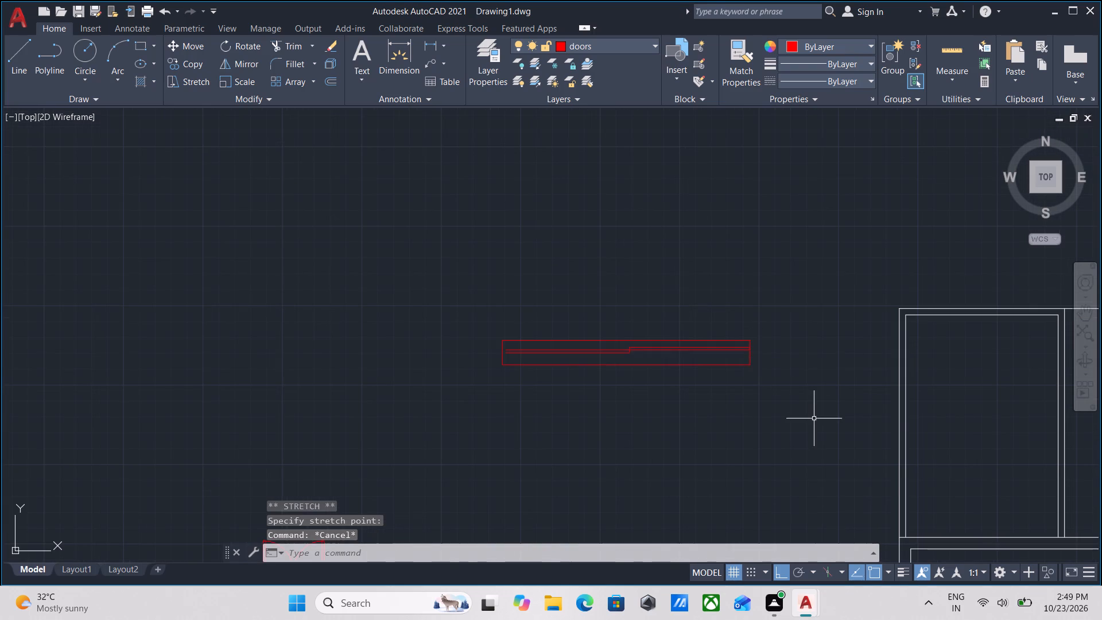
click(814, 418)
click(406, 300)
scroll(631, 371, up, 1)
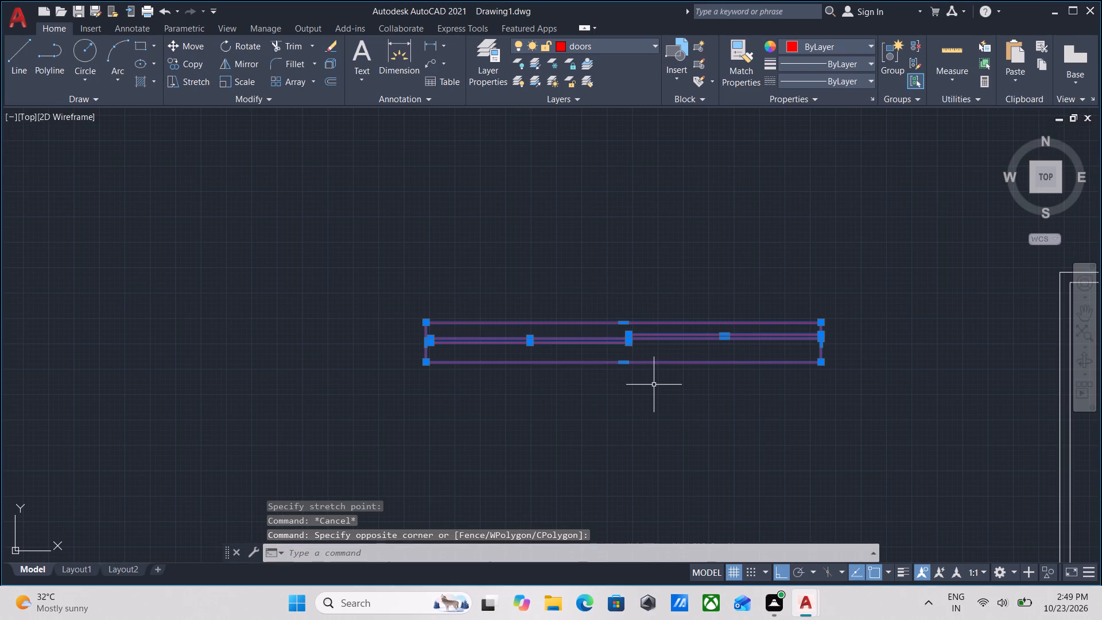
key(g)
key(Return)
drag(689, 398, 688, 393)
click(614, 324)
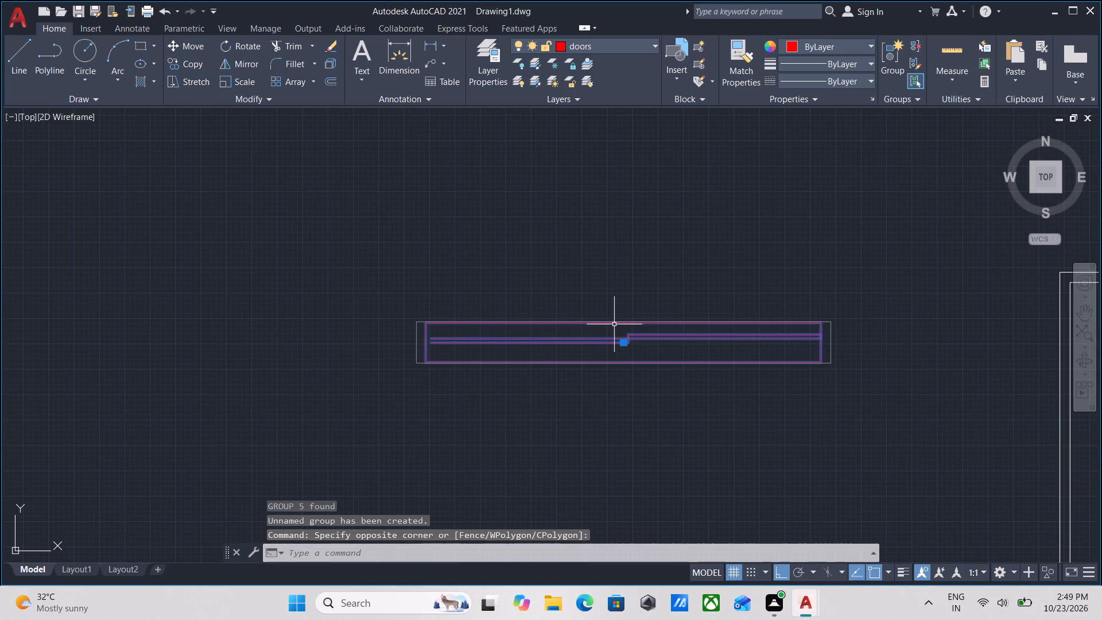
scroll(590, 398, up, 1)
middle_drag(590, 398, 601, 415)
key(Escape)
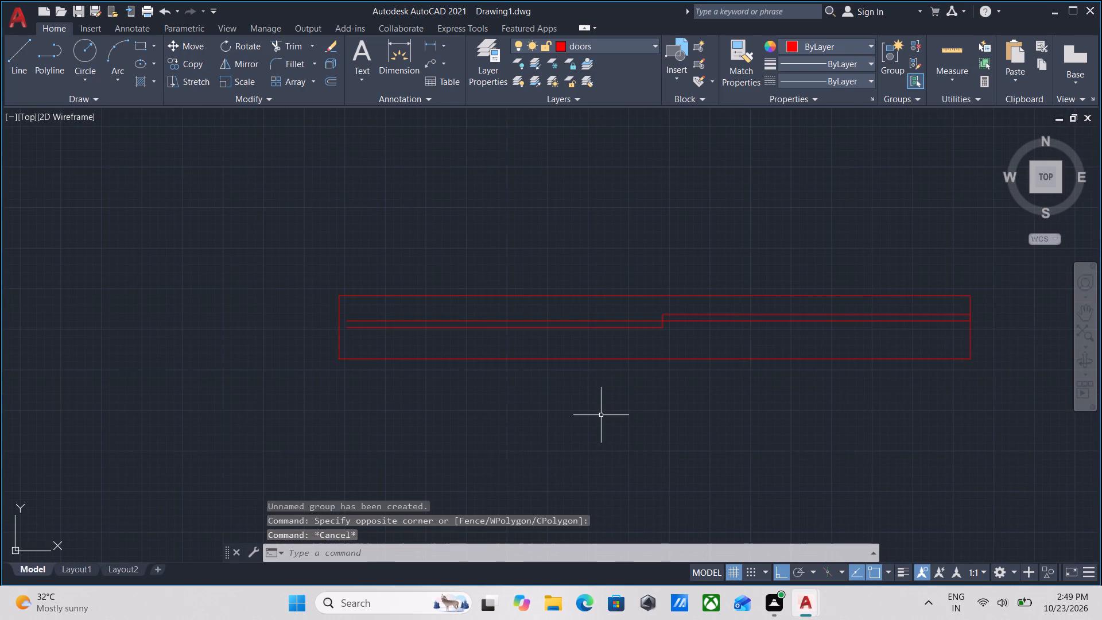
Measure the overall length of the grouped sliding door along its south side with a linear dimension.
text(dli)
key(Return)
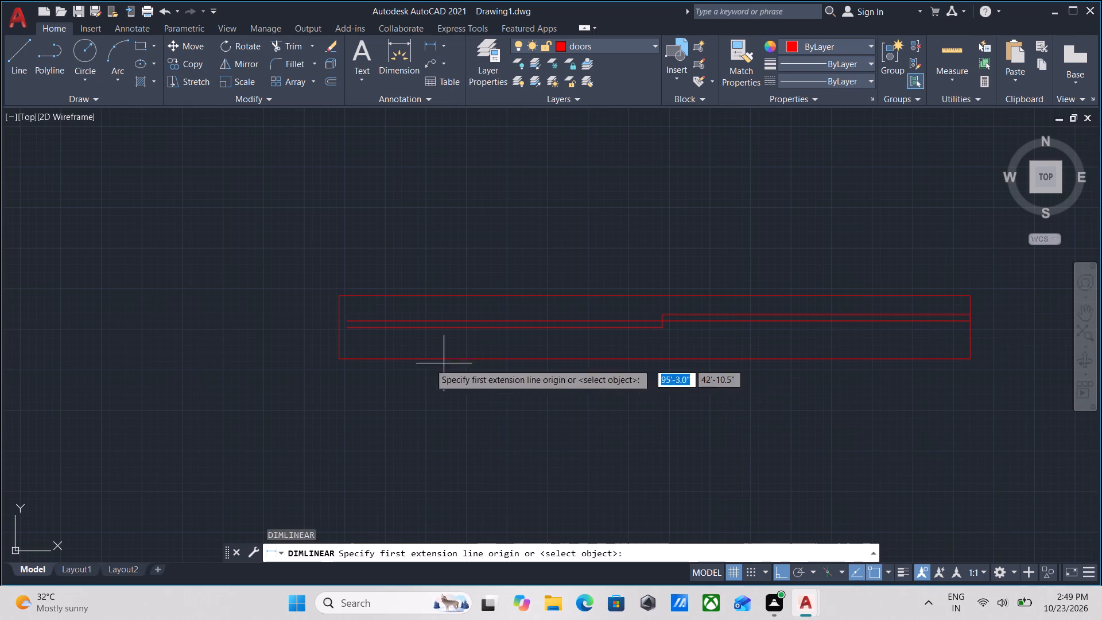
click(337, 360)
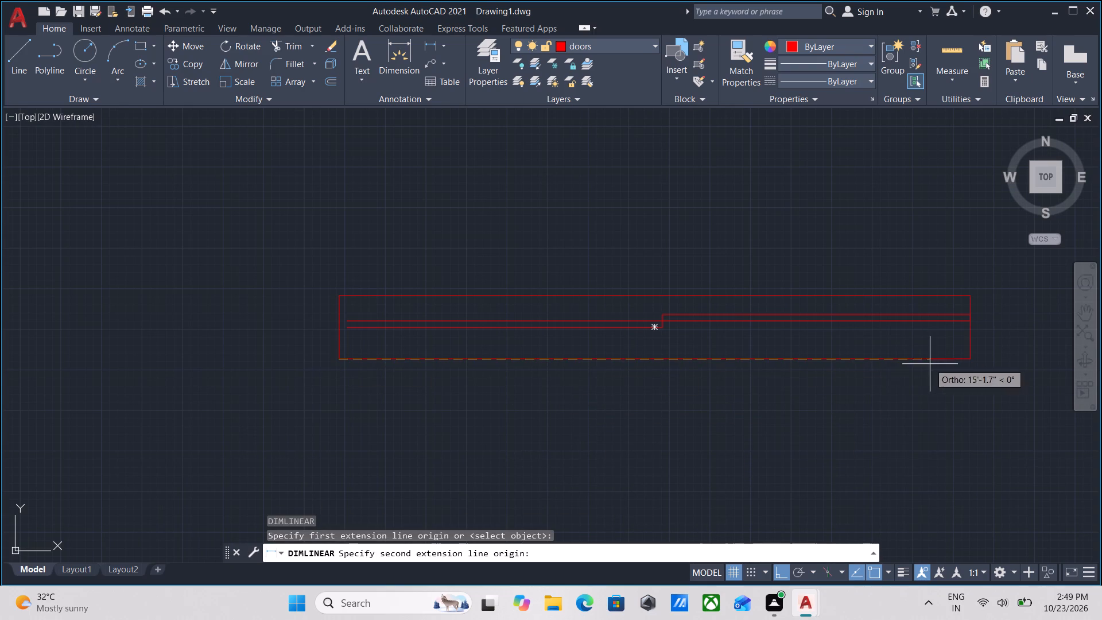
click(971, 357)
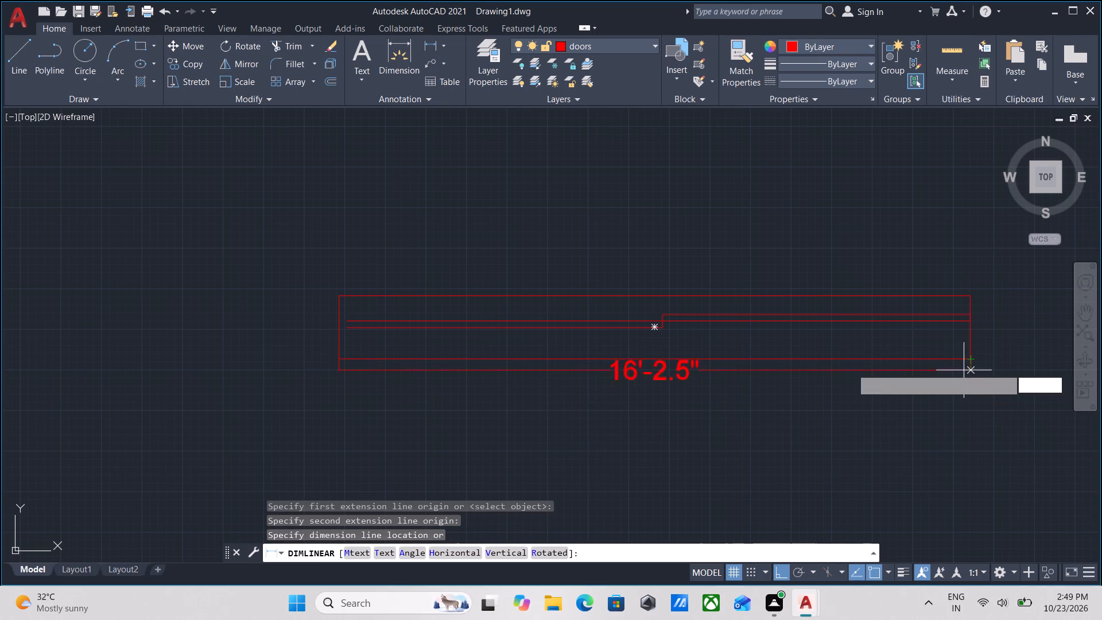
key(Escape)
Erase the whole grouped sliding door.
drag(967, 420, 960, 414)
click(513, 270)
right_click(513, 270)
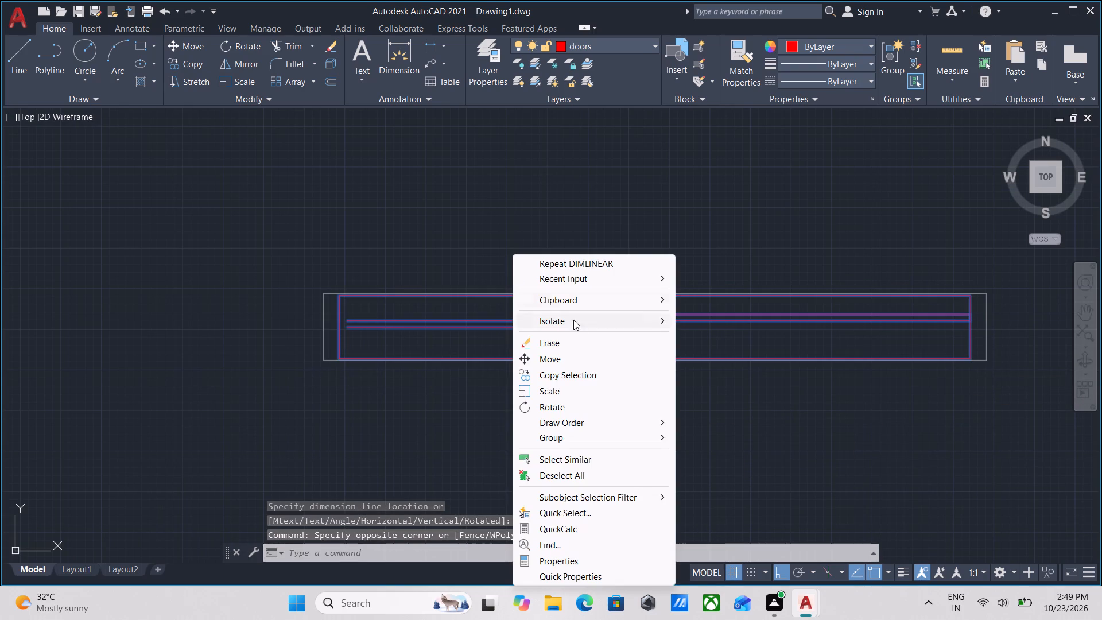
click(578, 339)
Draw a new outer door rectangle 6' long and 9" deep in the empty area.
text(rec)
key(Return)
click(390, 331)
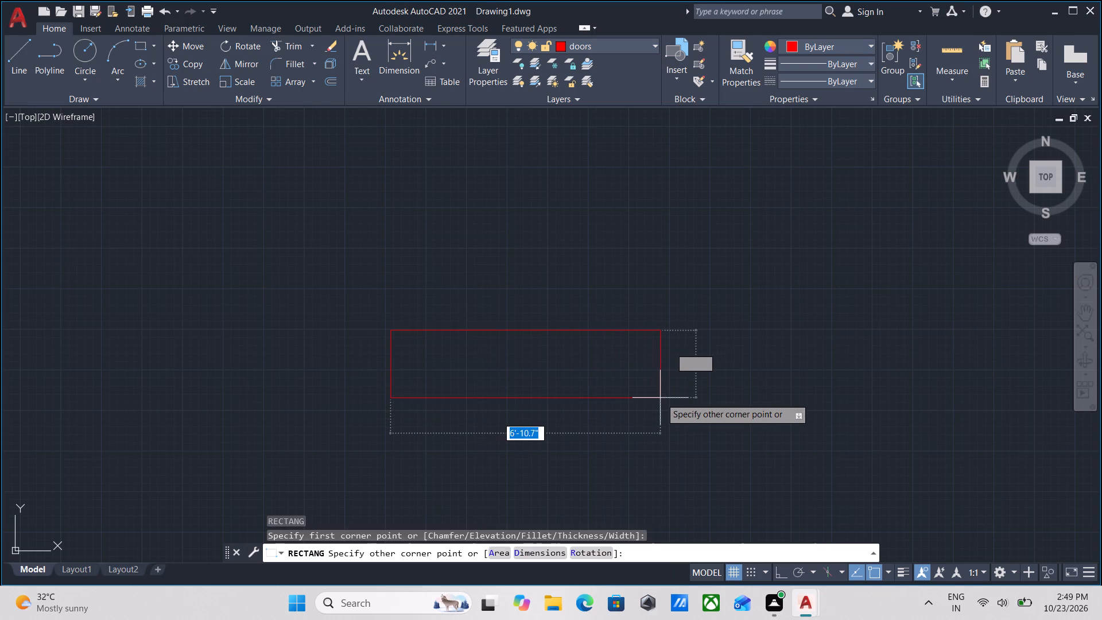
text(6')
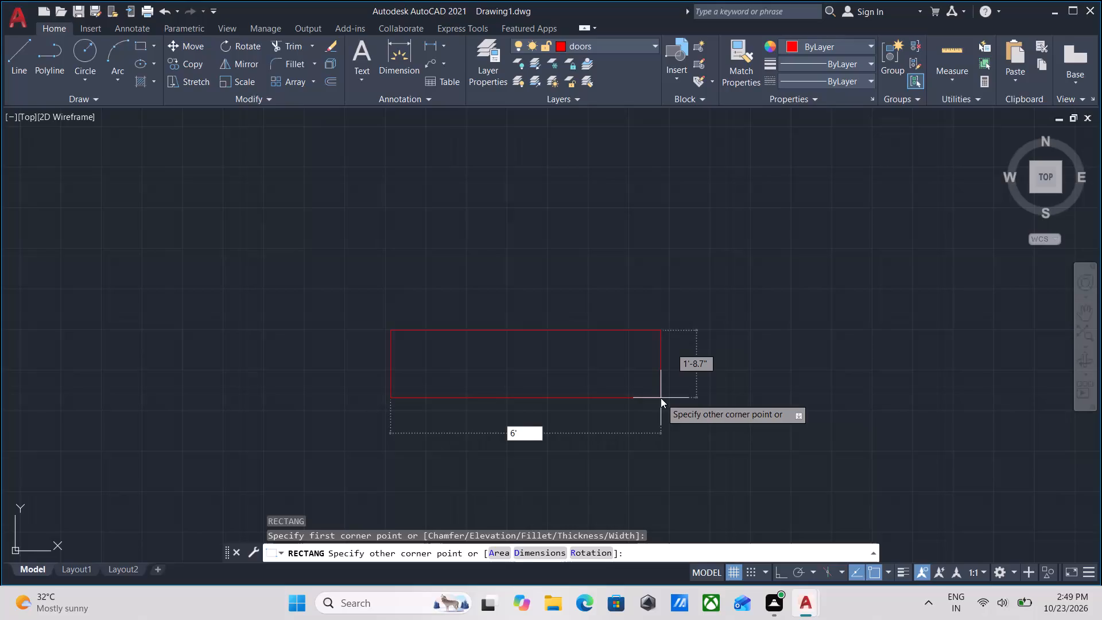
key(Tab)
key(9)
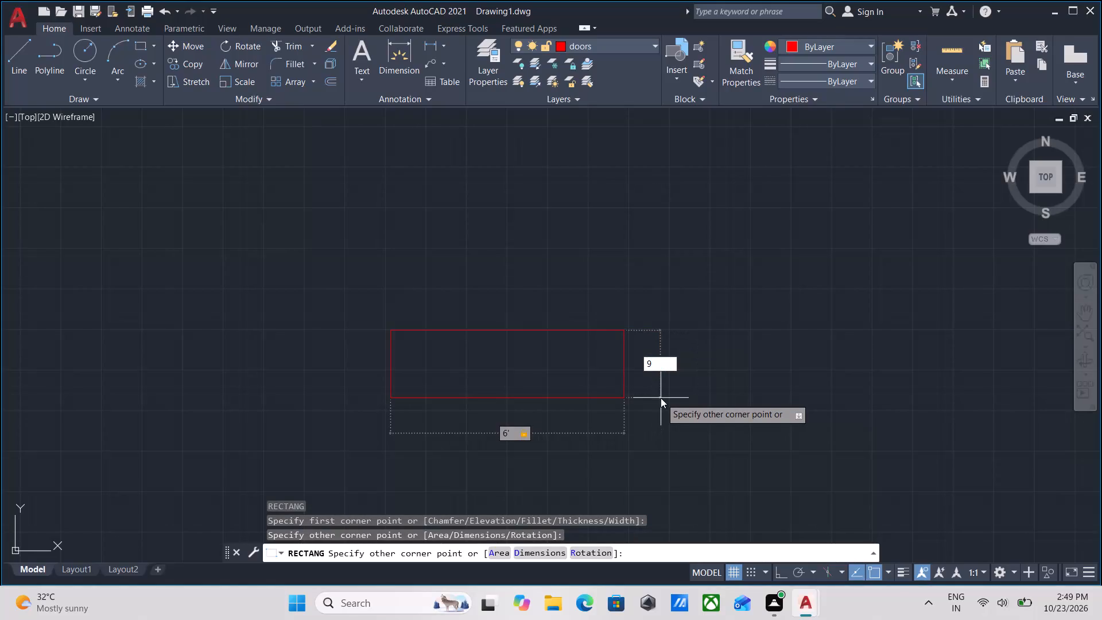
key(shift+quotedbl)
key(Return)
Draw a 2" wide panel strip from the midpoint of the rectangle's west side to its centre and back to the west side.
scroll(236, 159, up, 3)
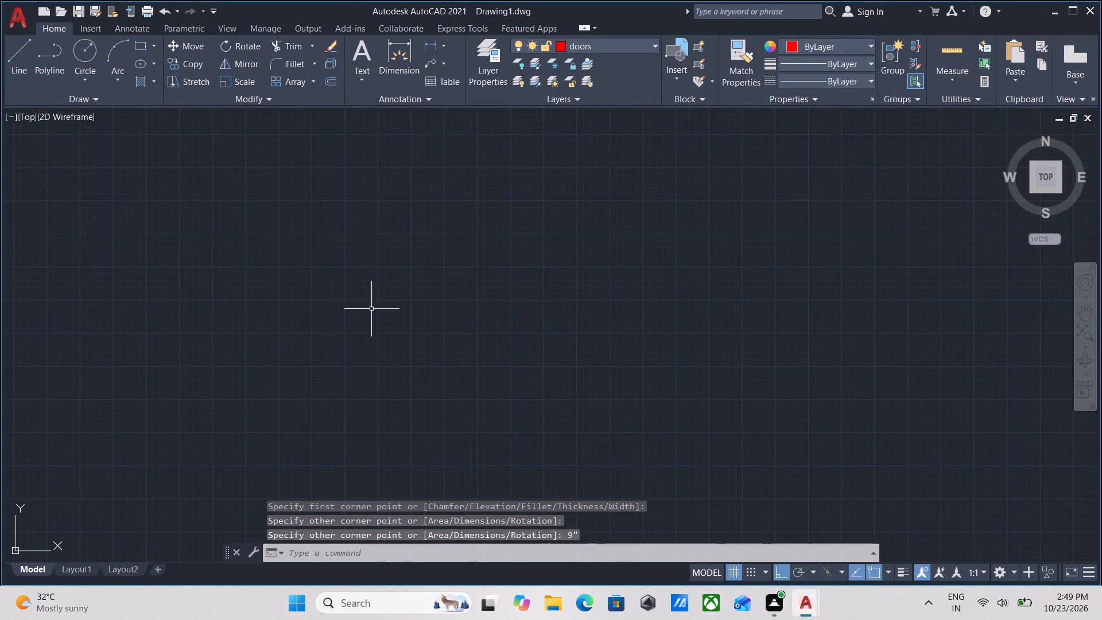
scroll(392, 317, down, 1)
middle_drag(398, 246, 403, 146)
scroll(471, 287, down, 2)
middle_drag(461, 271, 431, 228)
scroll(467, 268, up, 2)
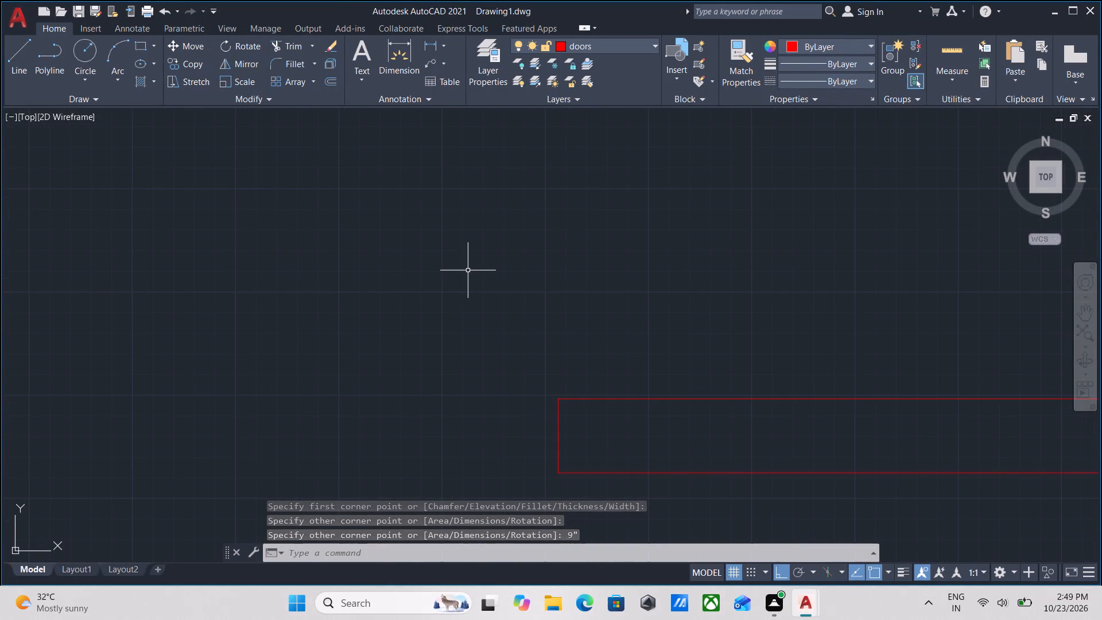
key(l)
key(Return)
middle_drag(558, 427, 537, 385)
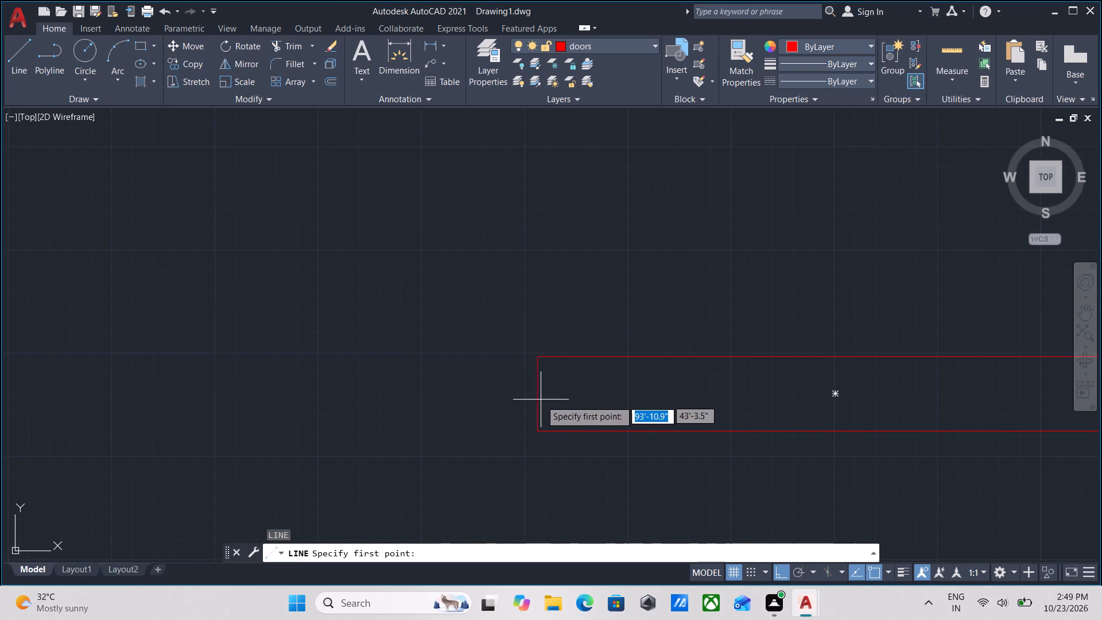
click(536, 392)
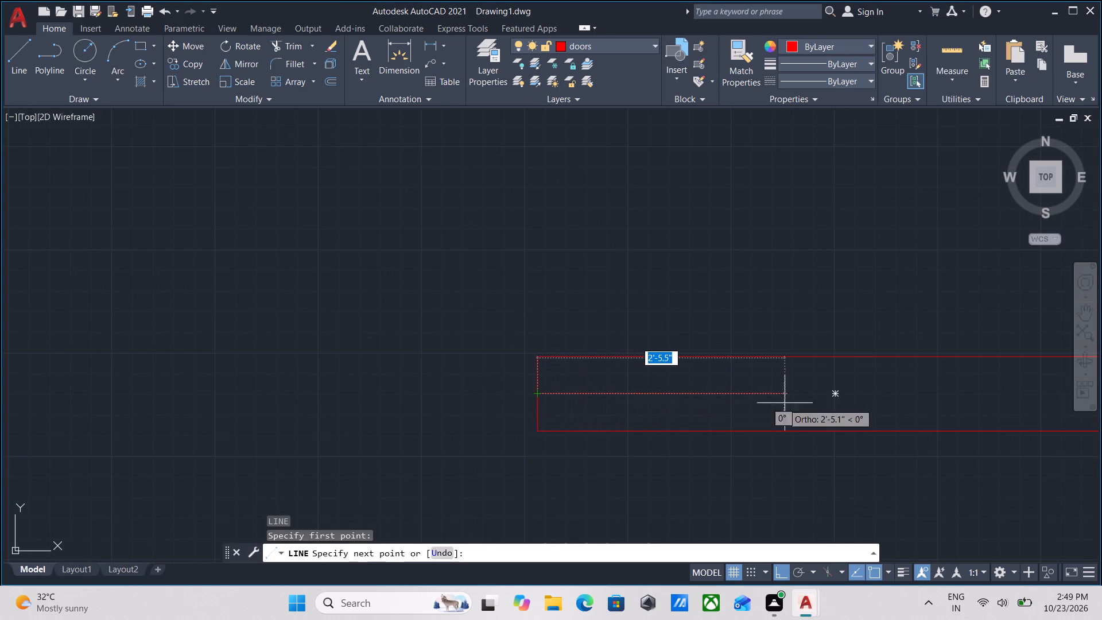
click(839, 394)
scroll(840, 385, up, 1)
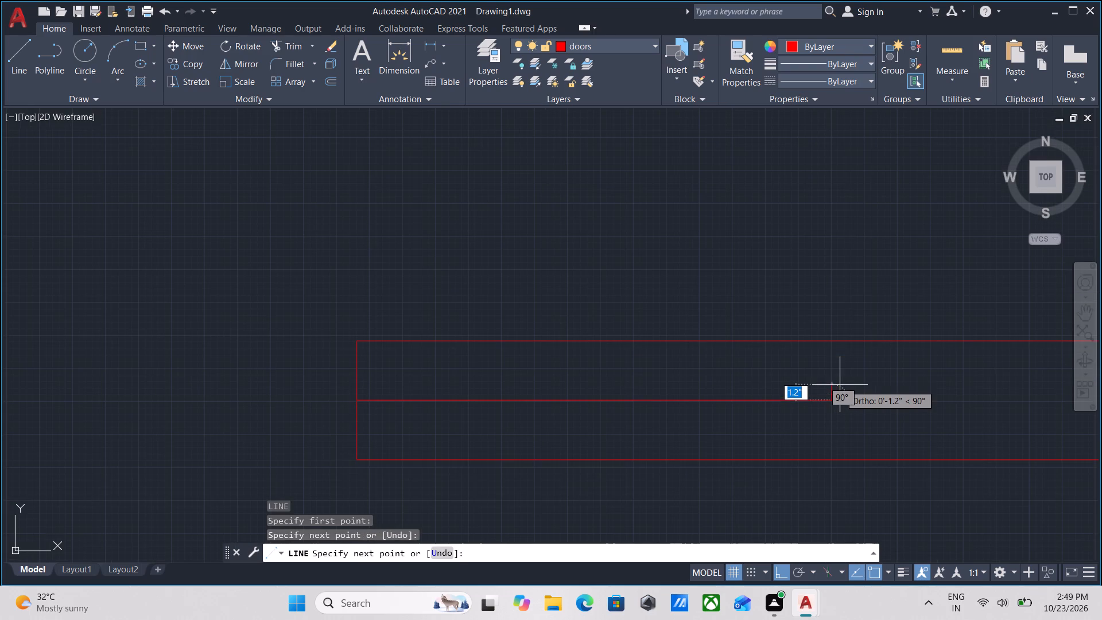
key(2)
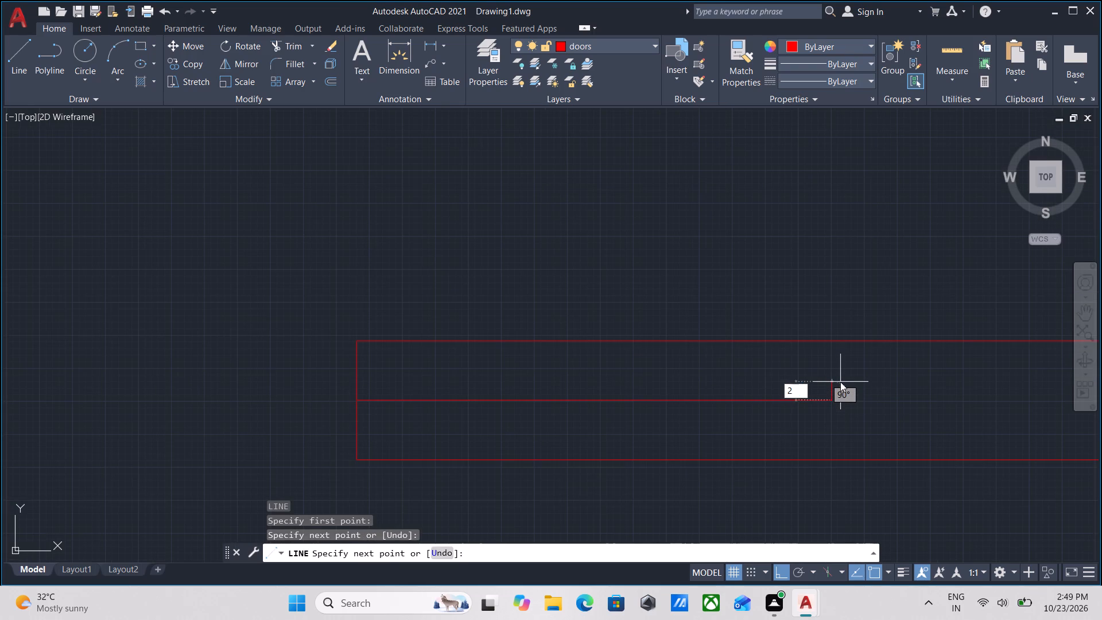
key(shift+quotedbl)
key(Return)
middle_drag(412, 431, 474, 447)
click(417, 394)
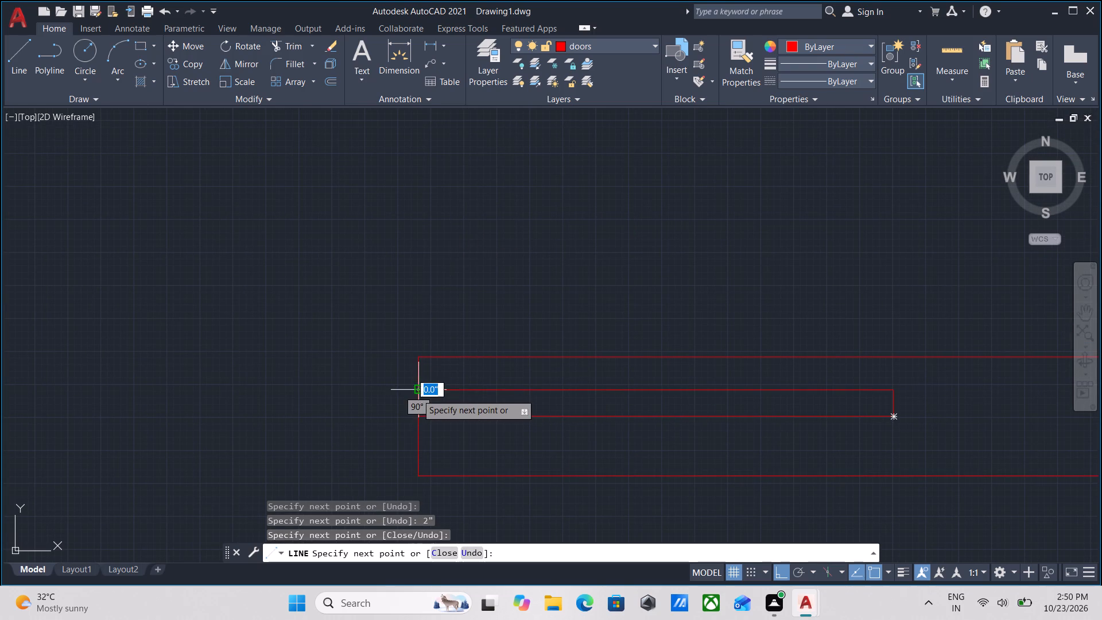
key(Escape)
Select the three lines of the panel strip inside the 6' rectangle.
middle_drag(717, 441, 525, 441)
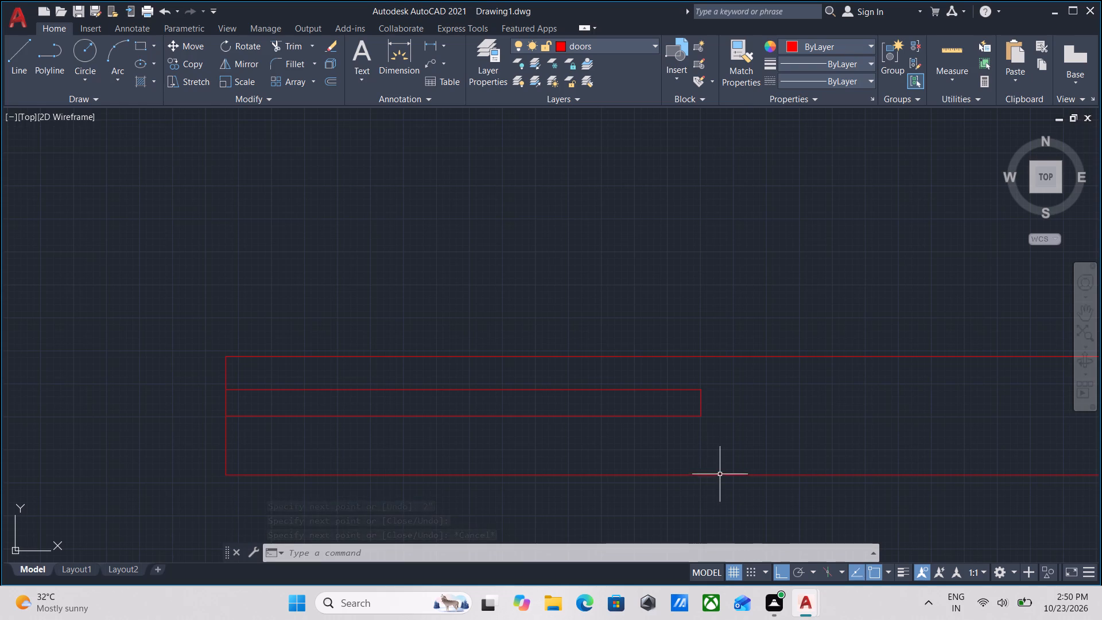
scroll(684, 444, up, 2)
drag(734, 410, 709, 365)
click(655, 262)
middle_drag(762, 370, 727, 378)
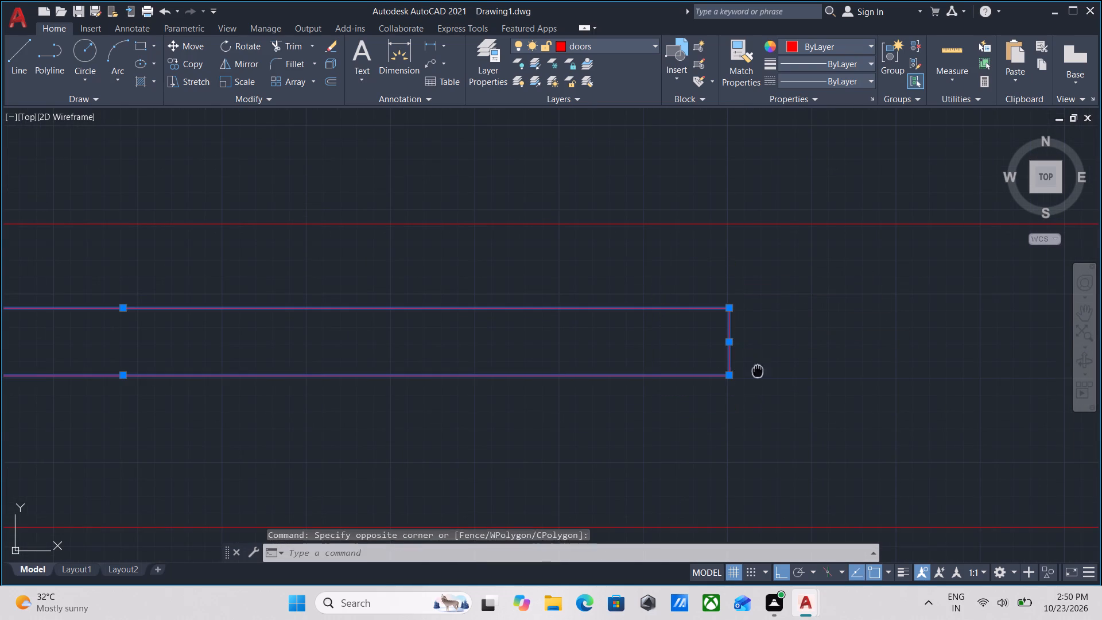